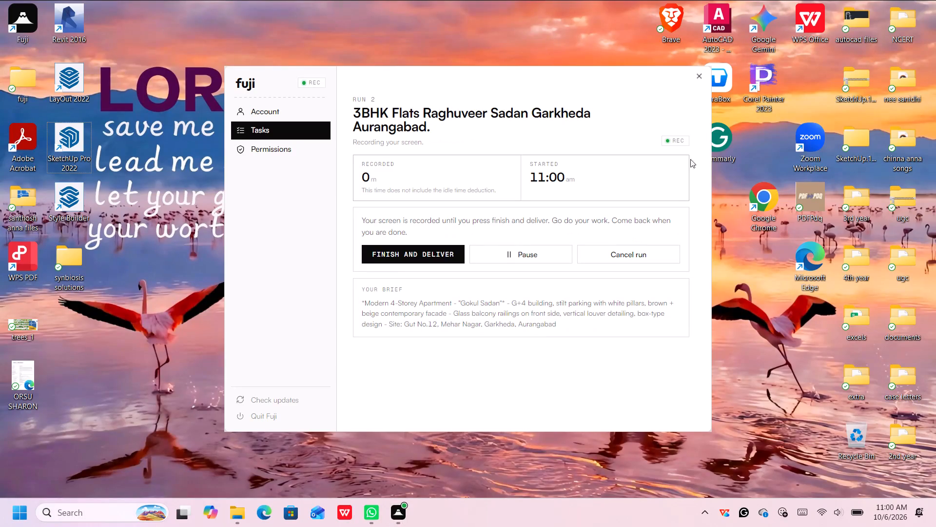
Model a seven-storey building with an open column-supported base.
Open SketchUp Pro 2022 with a new untitled model.
left_click(744, 327)
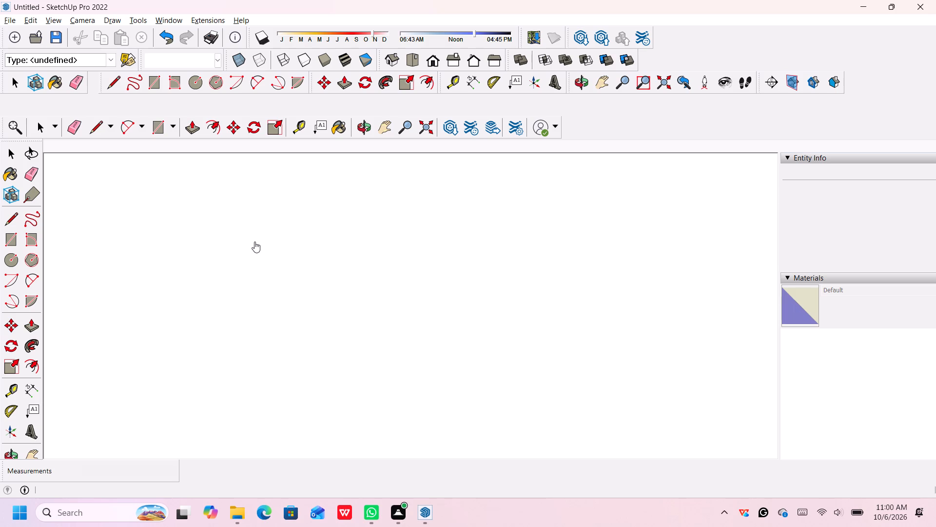
scroll(364, 278, "down", 1)
scroll(422, 300, "down", 6)
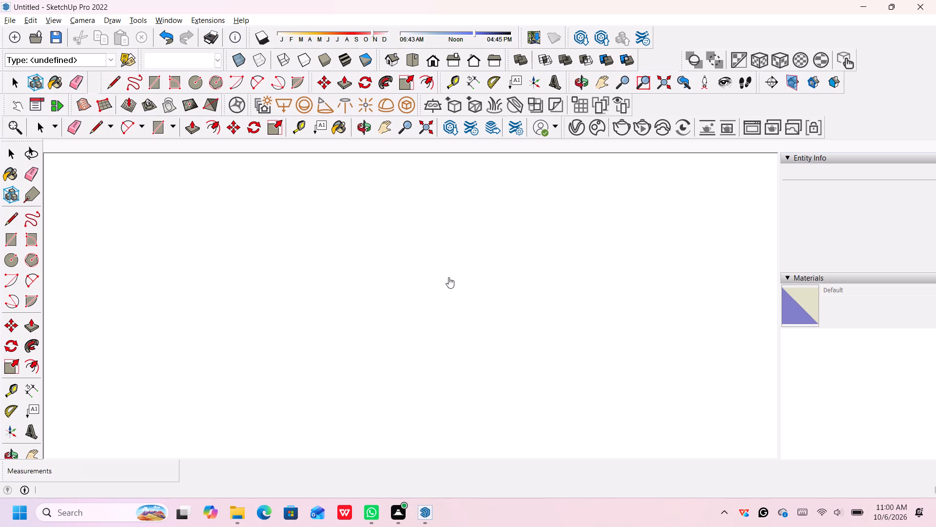
scroll(472, 284, "down", 2)
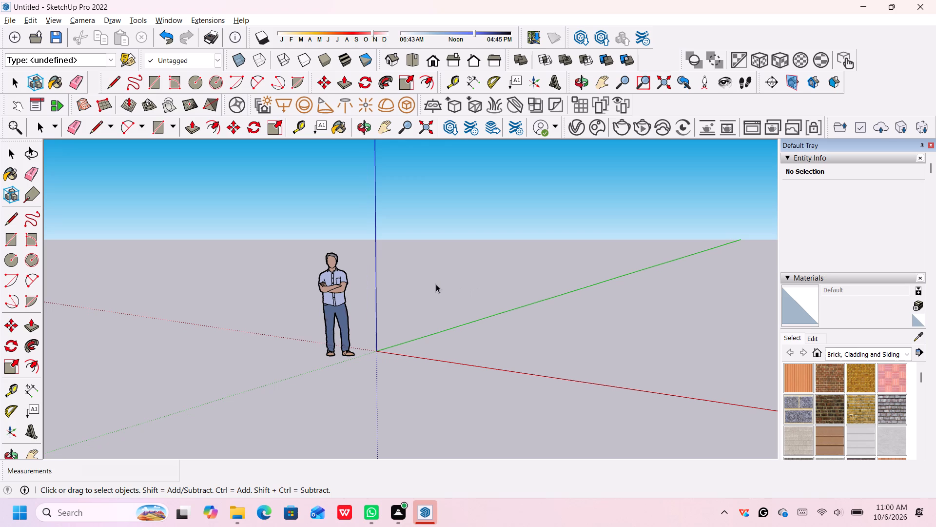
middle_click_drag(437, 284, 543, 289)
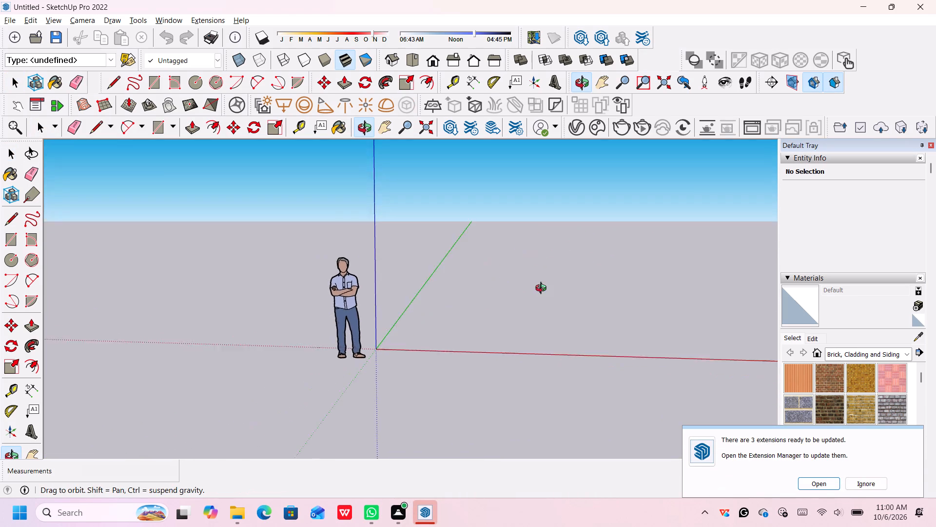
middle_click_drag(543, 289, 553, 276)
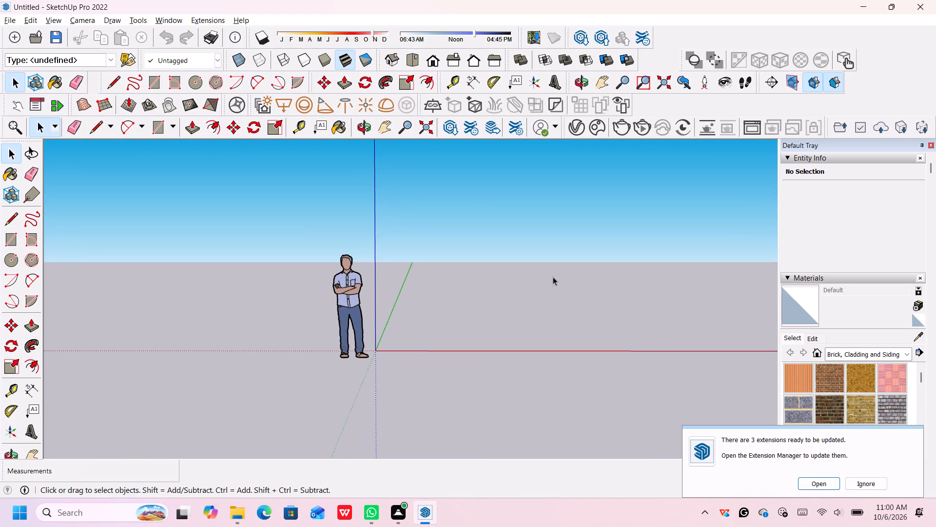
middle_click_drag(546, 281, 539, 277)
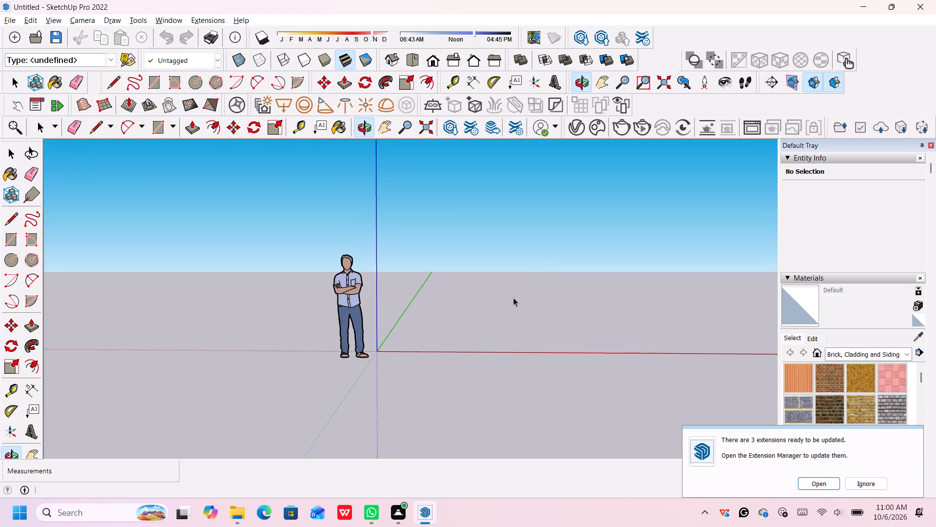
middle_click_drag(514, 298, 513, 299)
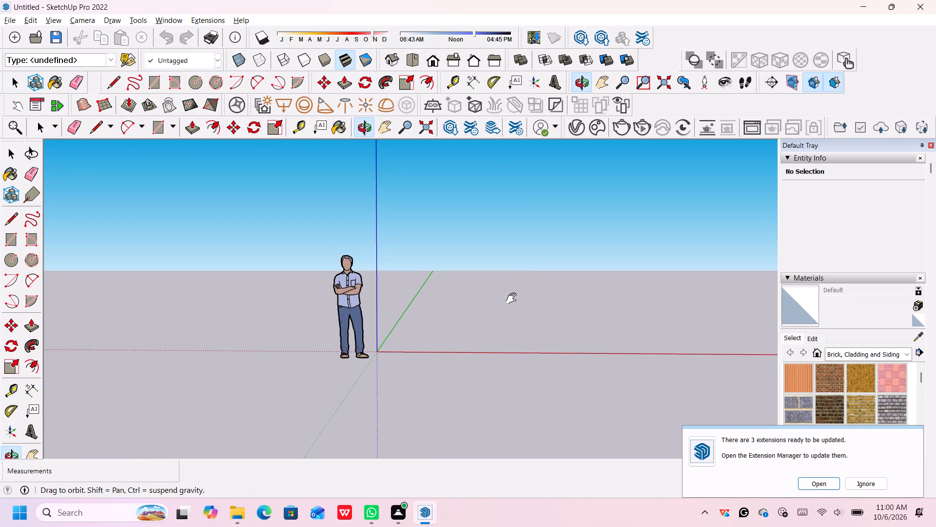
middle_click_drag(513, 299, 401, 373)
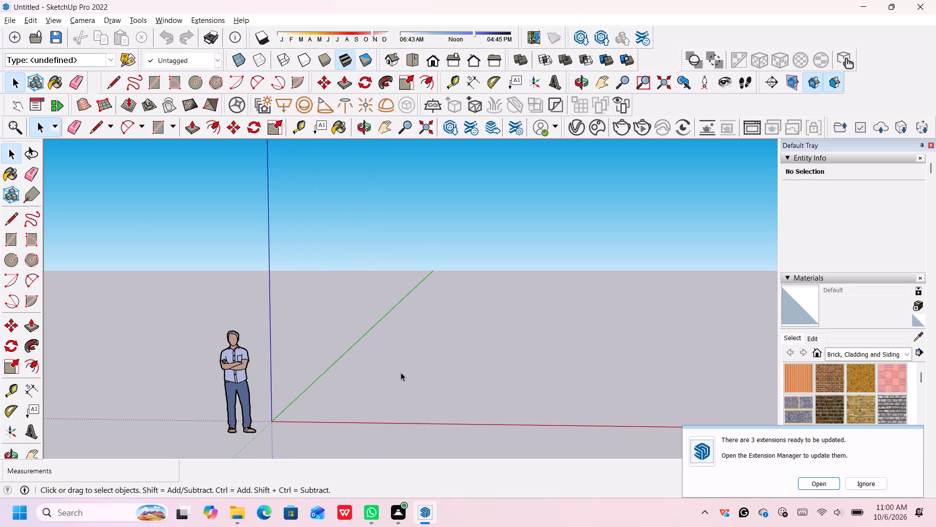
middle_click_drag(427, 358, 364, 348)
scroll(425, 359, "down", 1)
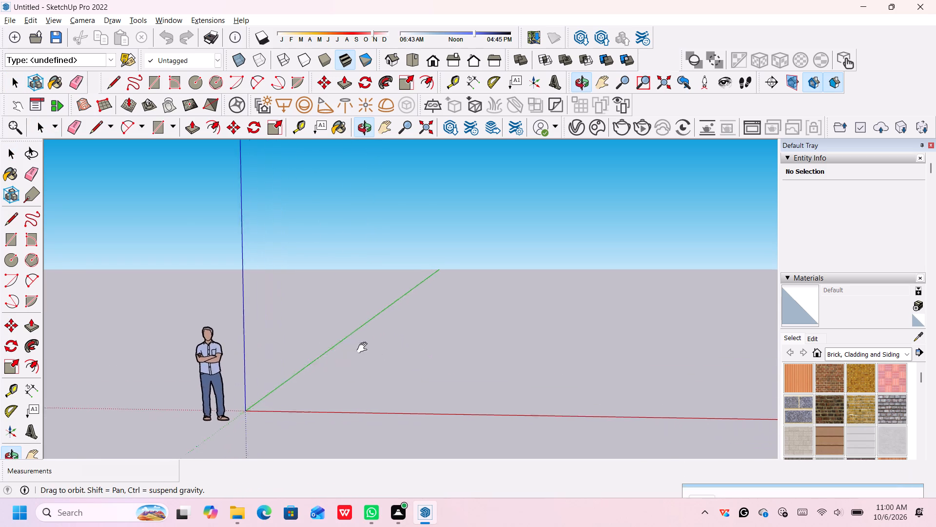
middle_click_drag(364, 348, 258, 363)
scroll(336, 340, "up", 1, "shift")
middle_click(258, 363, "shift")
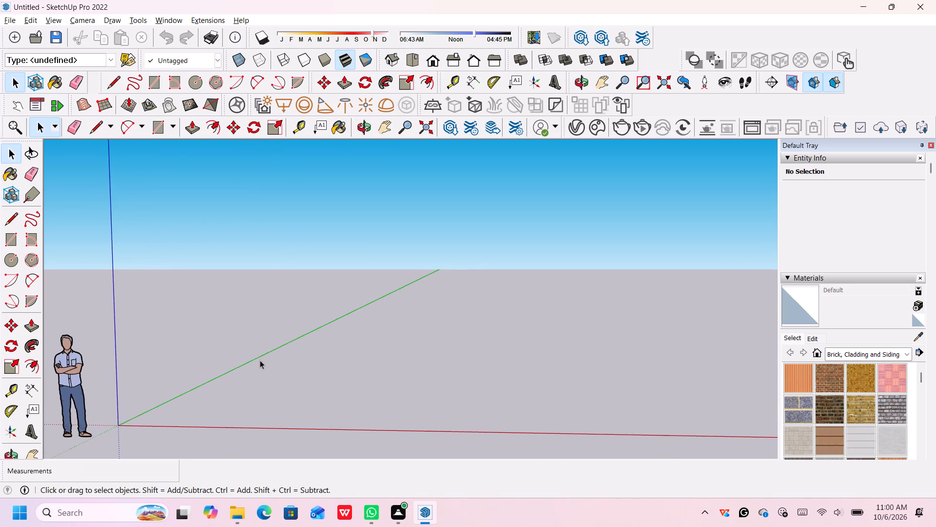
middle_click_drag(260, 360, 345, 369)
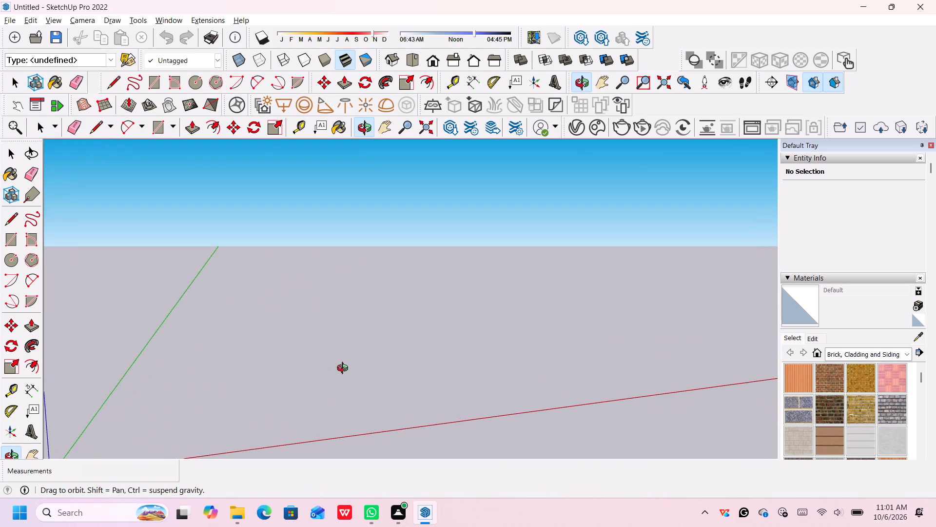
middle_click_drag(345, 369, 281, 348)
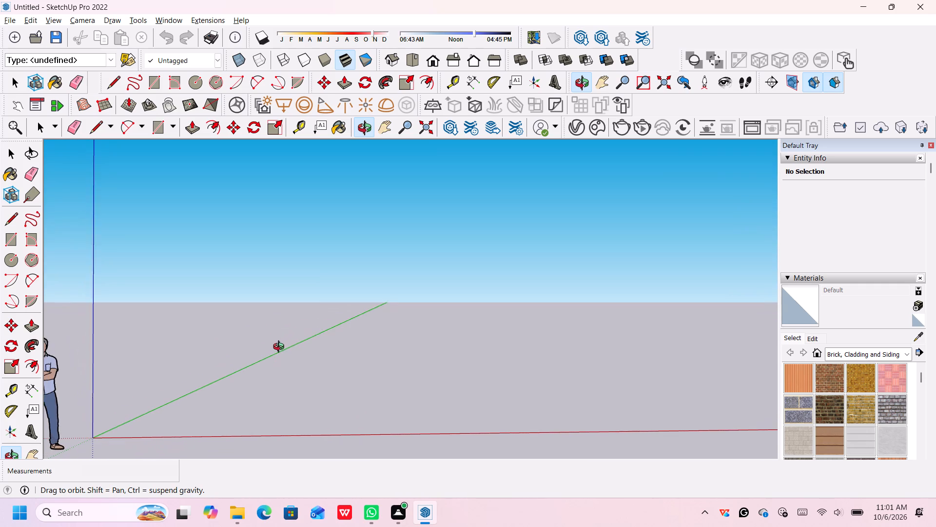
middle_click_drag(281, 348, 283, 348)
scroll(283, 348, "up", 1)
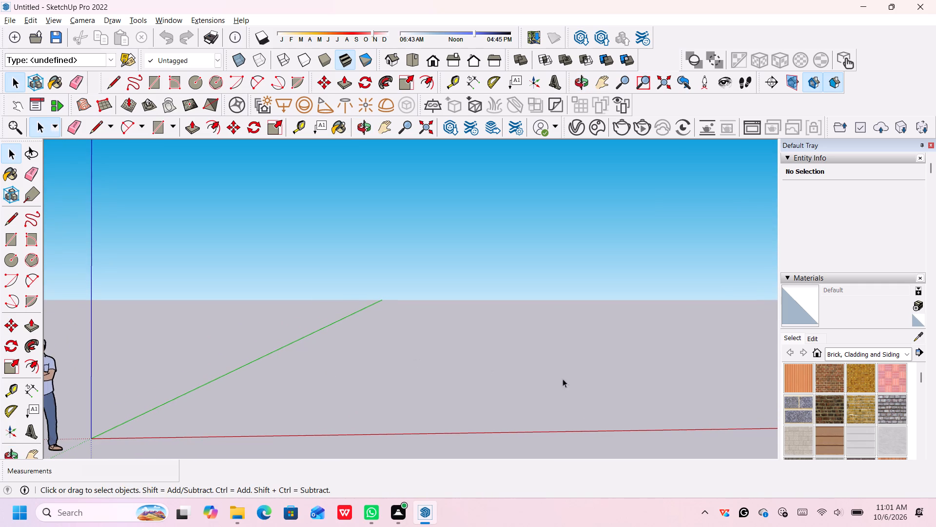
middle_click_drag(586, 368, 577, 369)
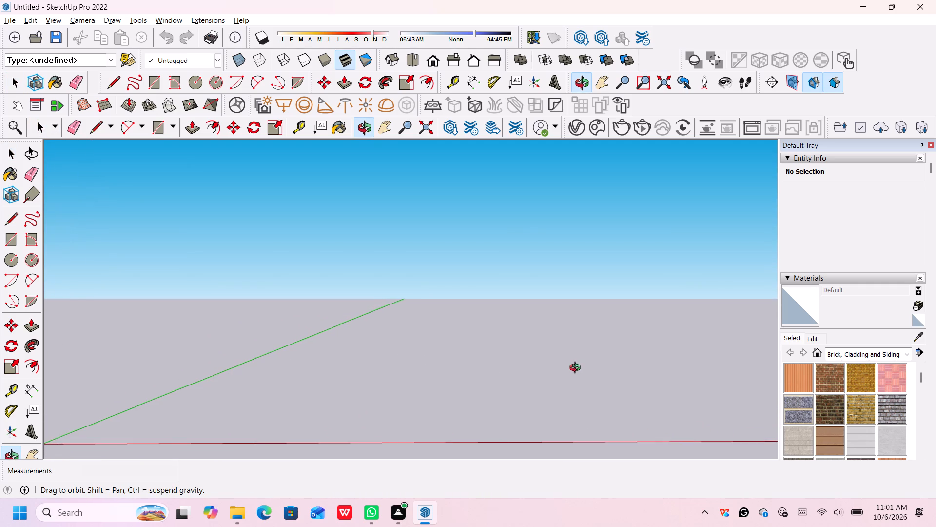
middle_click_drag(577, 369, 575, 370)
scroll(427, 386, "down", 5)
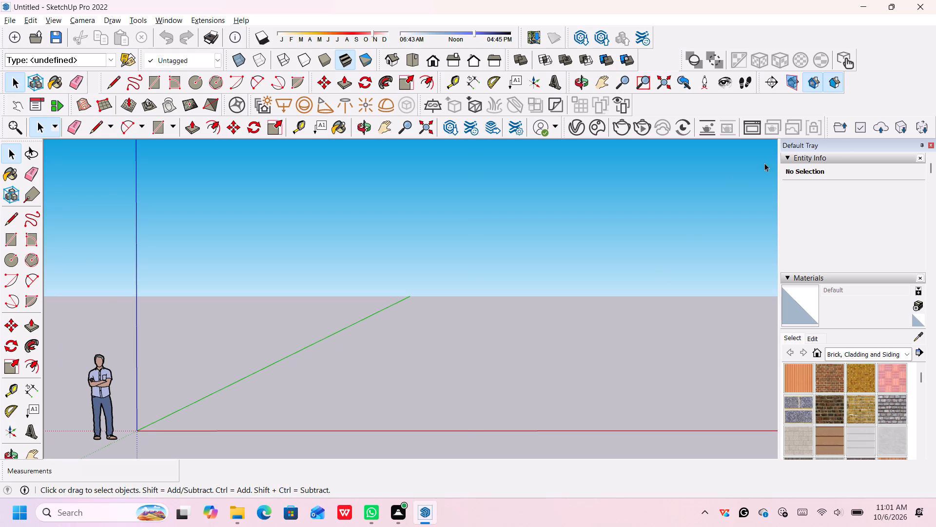
Close the Default Tray to widen the modelling area.
left_click(931, 143)
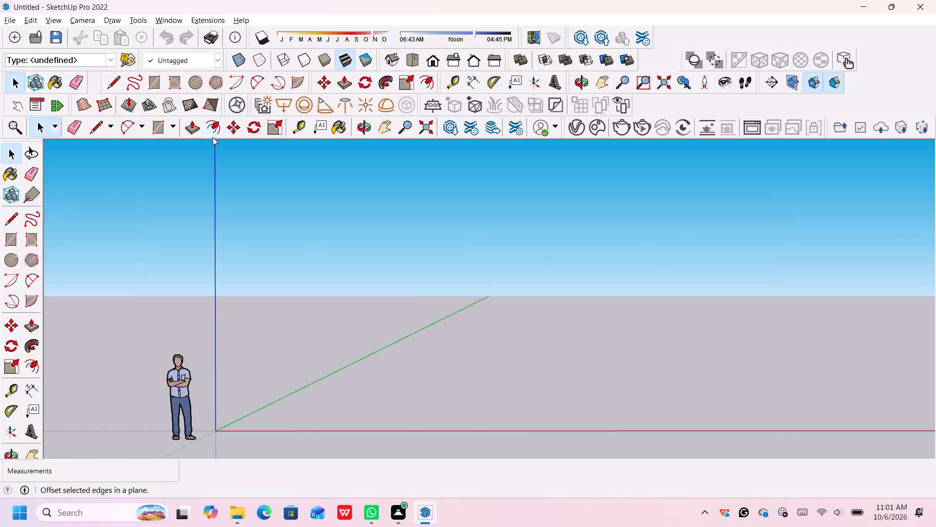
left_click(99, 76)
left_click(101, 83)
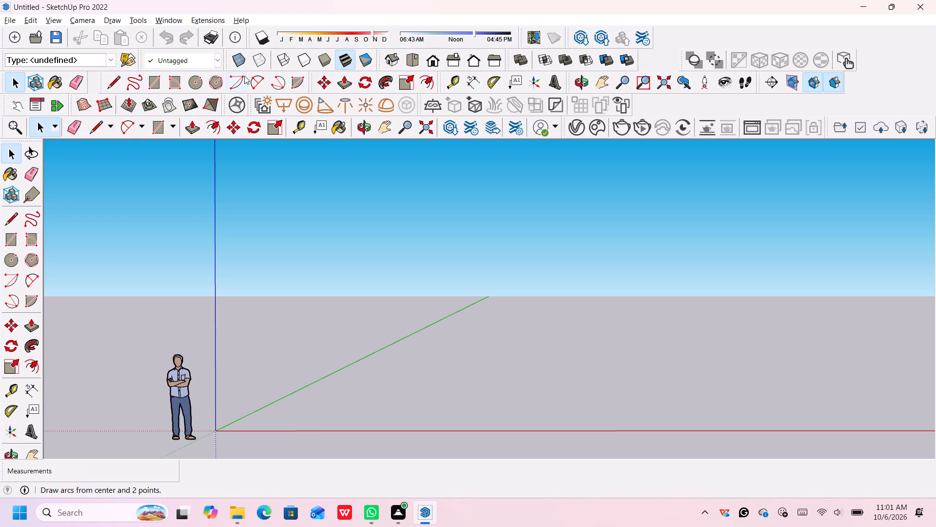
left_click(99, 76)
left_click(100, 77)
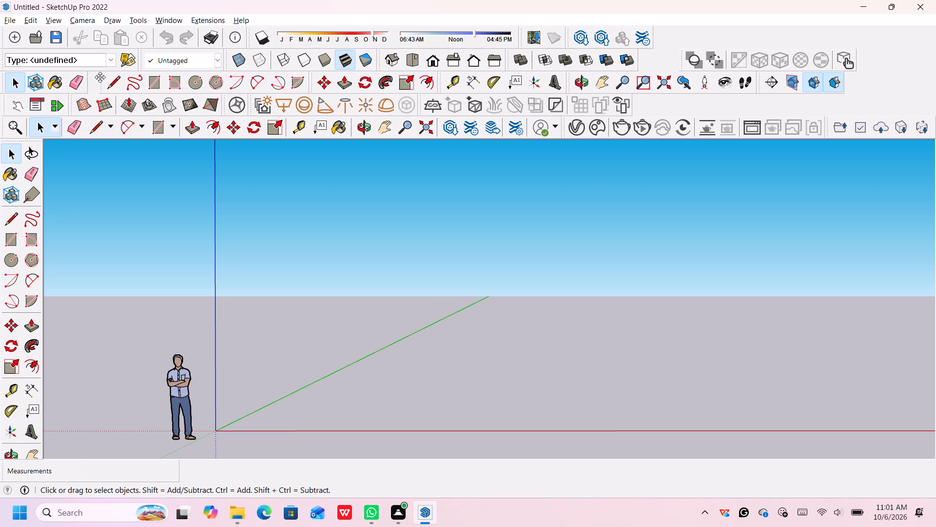
Open the toolbar visibility settings and examine which toolbars are listed and enabled, from Camera to Warehouse.
left_click(57, 18)
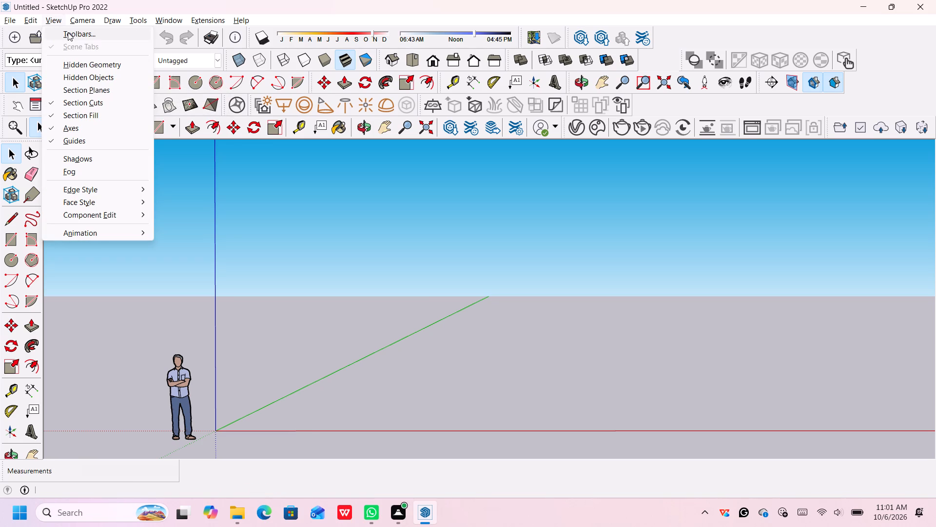
left_click(68, 32)
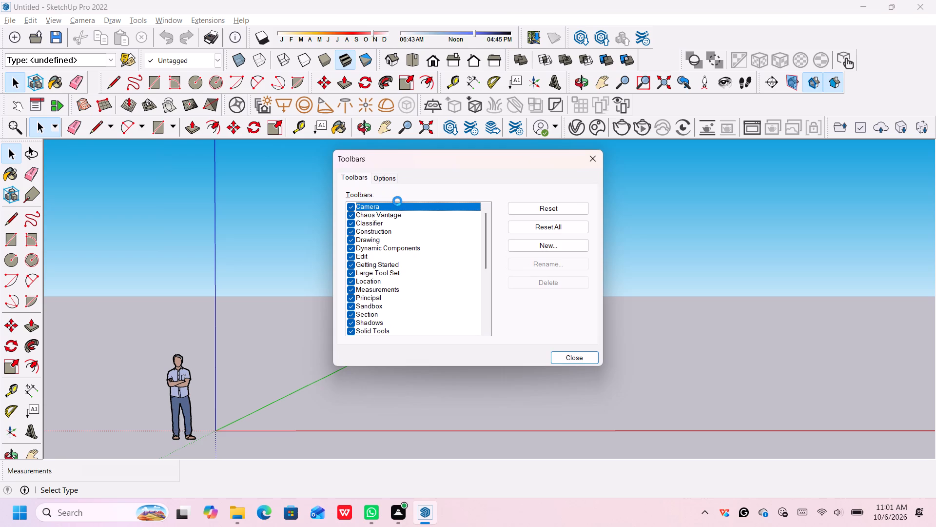
scroll(389, 302, "down", 6)
scroll(393, 294, "up", 1)
scroll(391, 296, "down", 1)
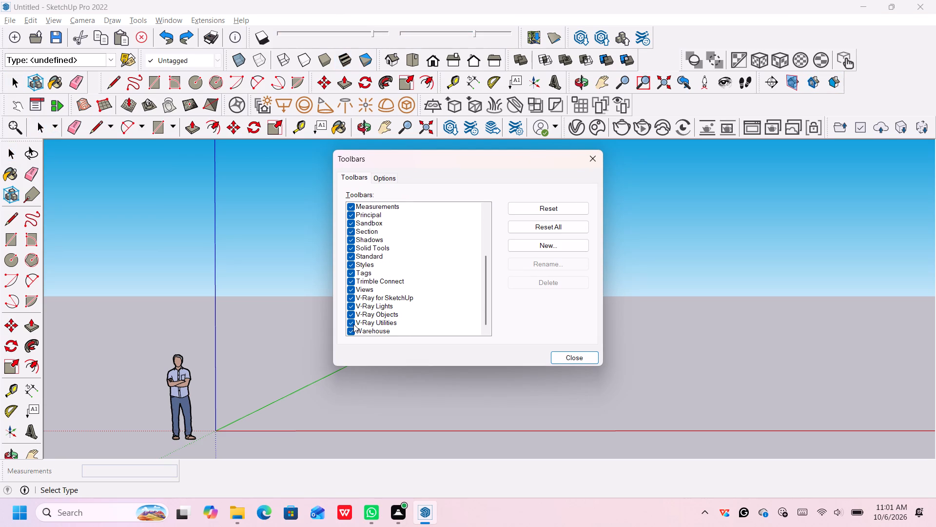
scroll(410, 250, "up", 9)
scroll(411, 251, "down", 1)
scroll(411, 251, "up", 3)
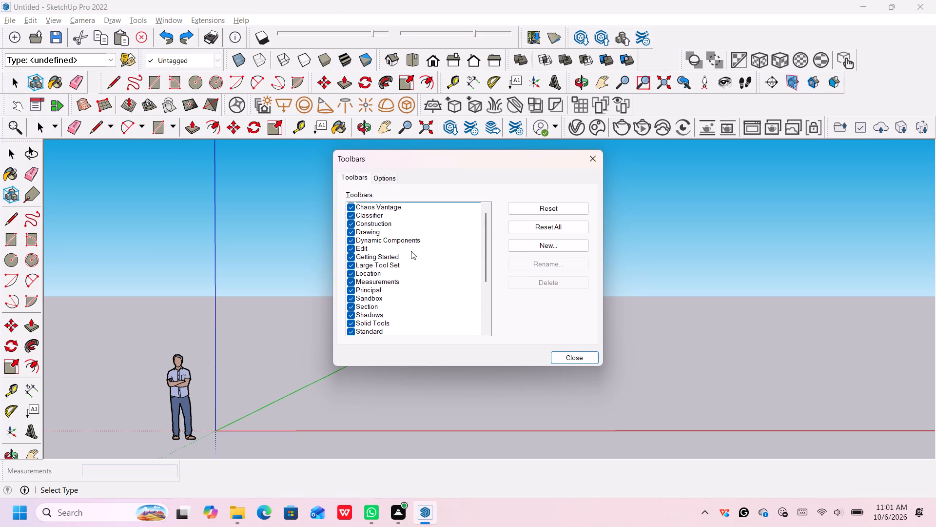
scroll(411, 251, "up", 1)
left_click(349, 203)
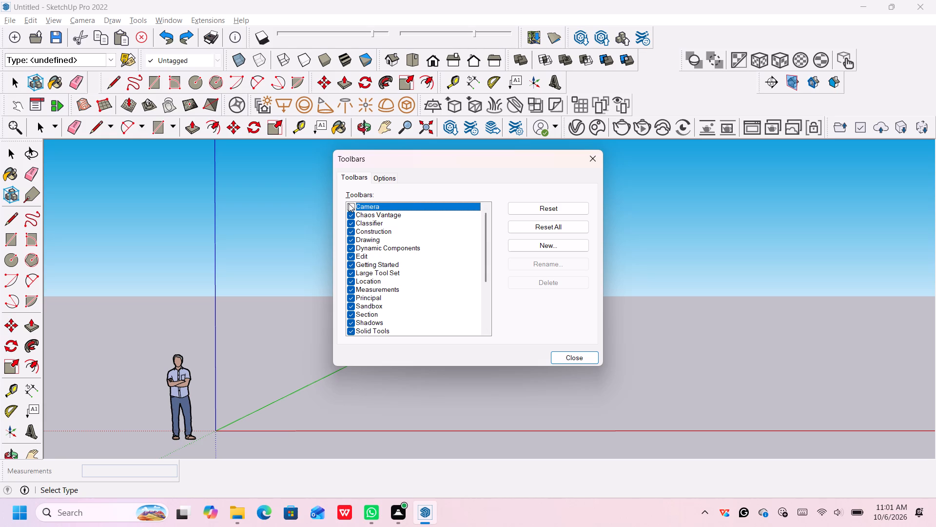
left_click(349, 204)
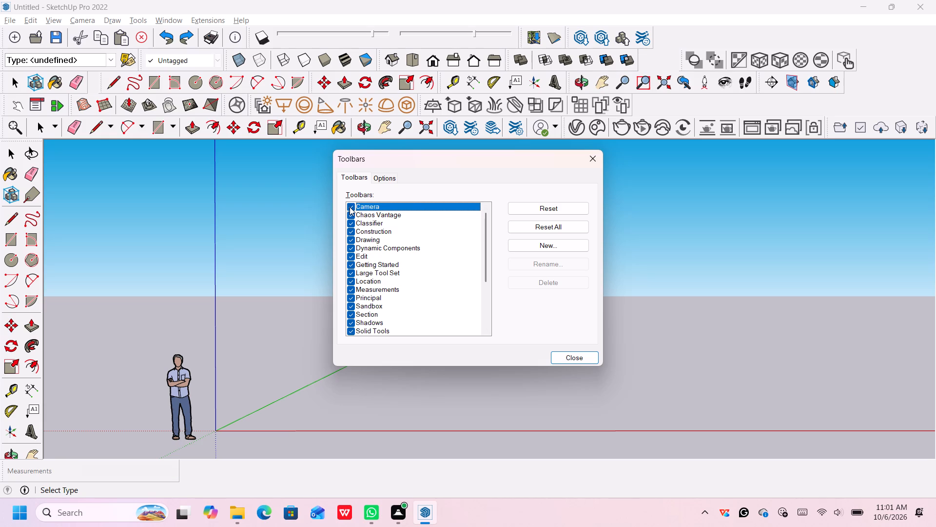
scroll(23, 288, "down", 4)
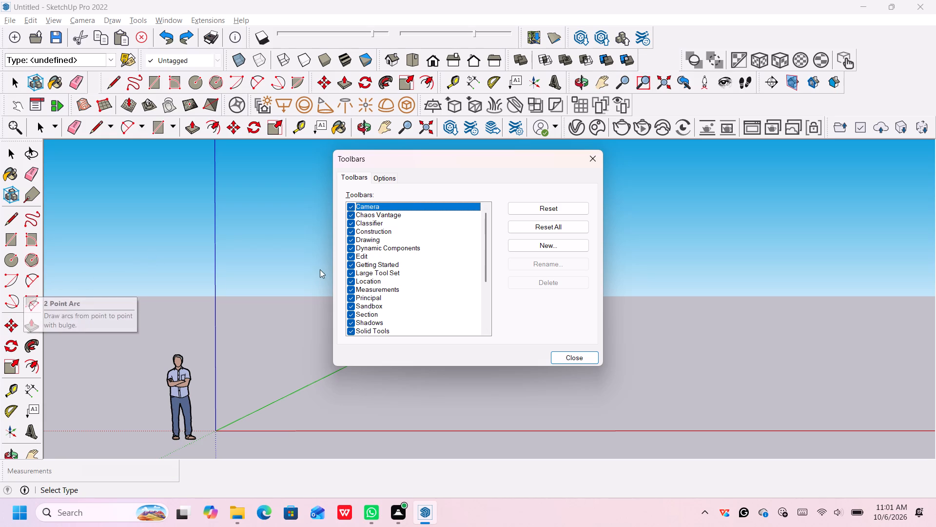
Hide the Camera, Chaos Vantage, Classifier, Construction, Drawing, Dynamic Components, Edit and Getting Started toolbars, keeping the Large Tool Set shown.
left_click(351, 208)
left_click(351, 216)
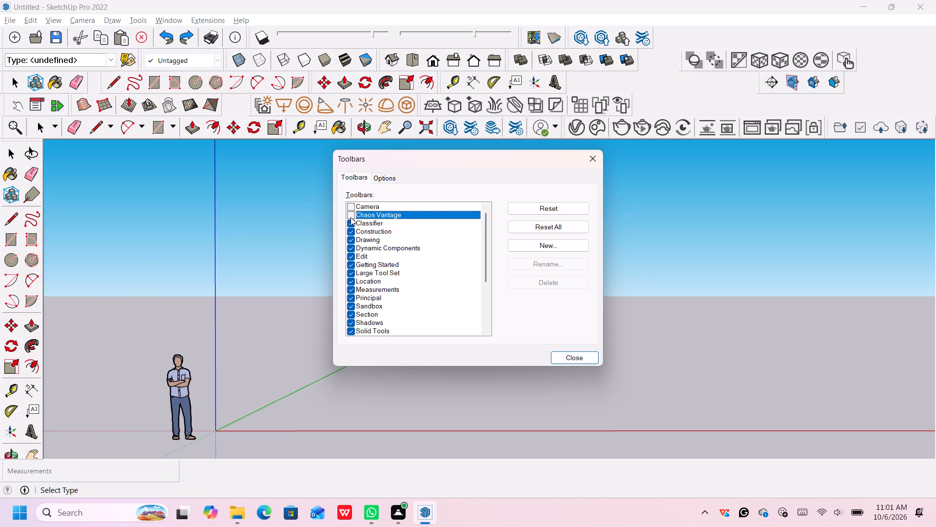
left_click(351, 221)
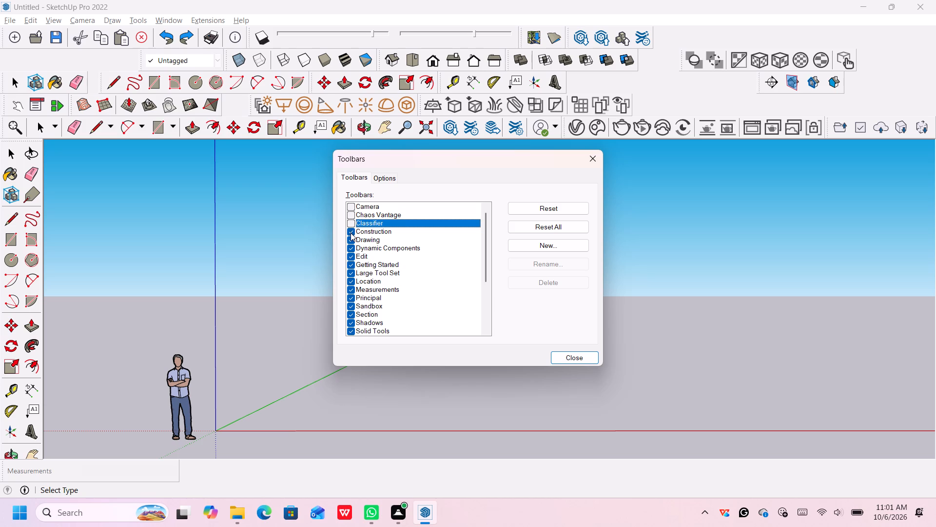
left_click(351, 233)
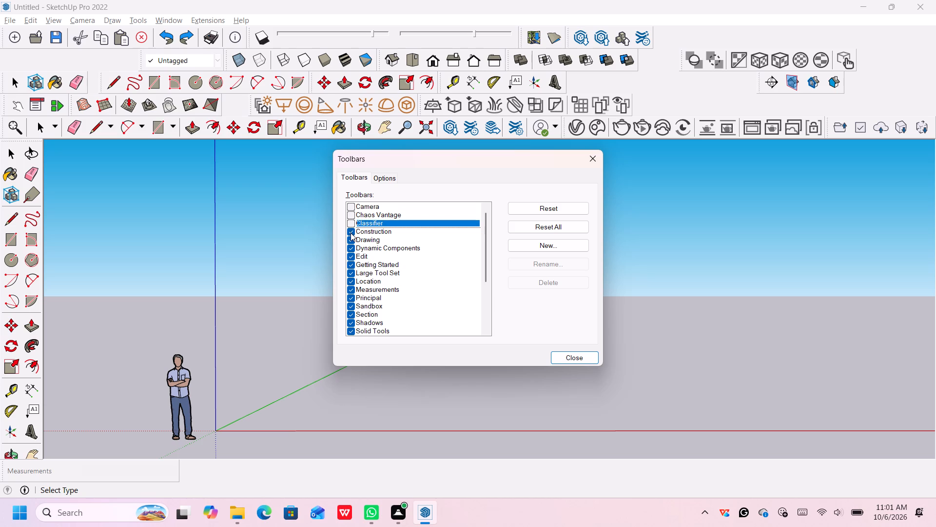
left_click(352, 238)
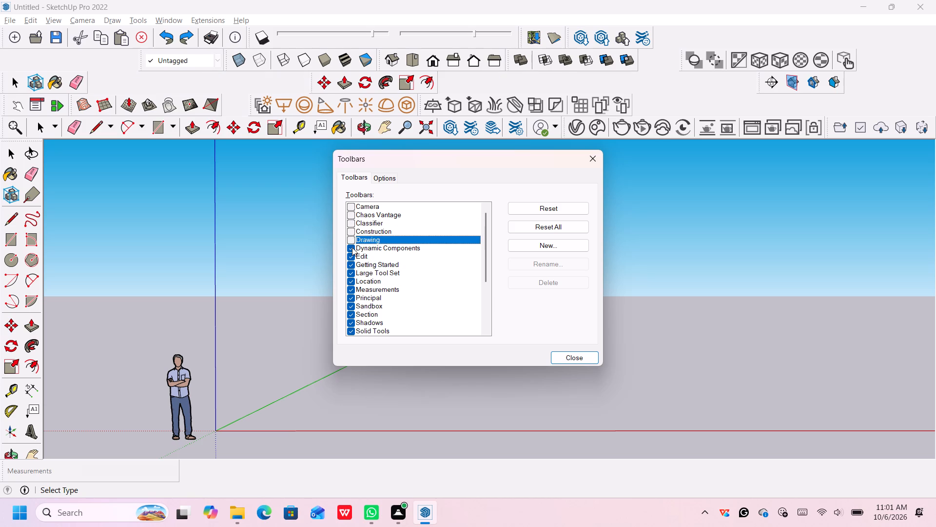
left_click(352, 249)
left_click(351, 259)
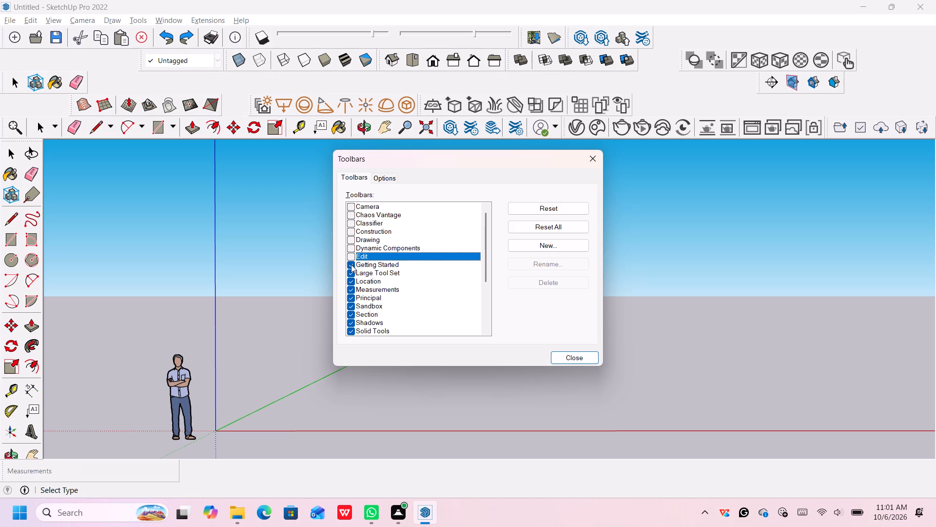
left_click(351, 267)
left_click(350, 269)
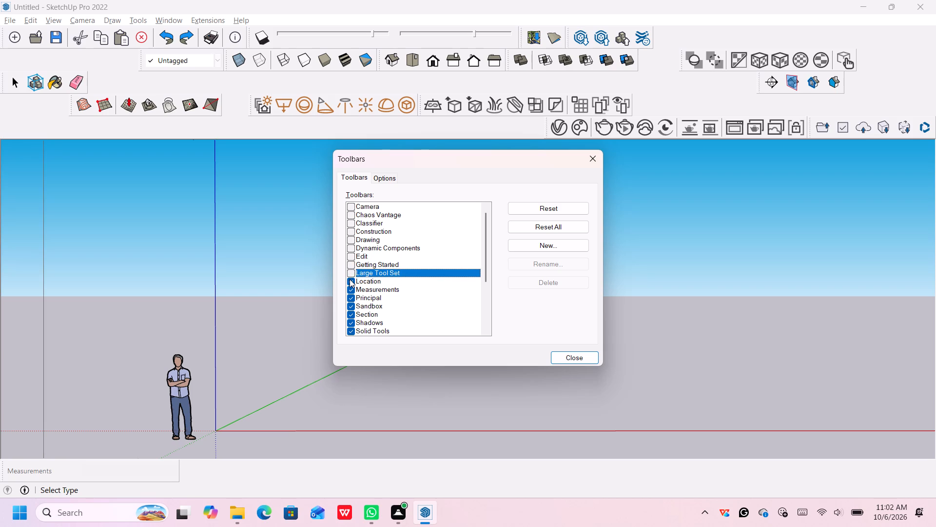
left_click(350, 271)
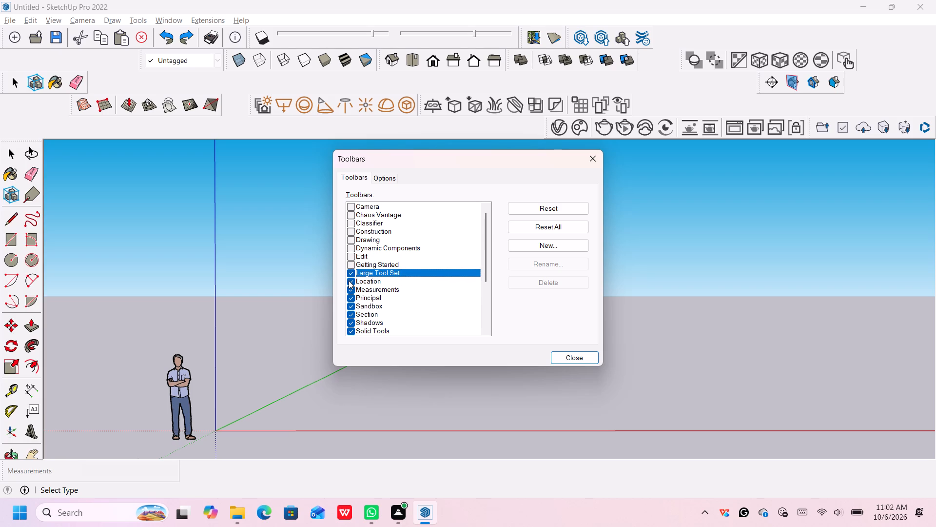
Hide the Location, Measurements, Principal, Sandbox and Section toolbars.
left_click(349, 281)
left_click(349, 290)
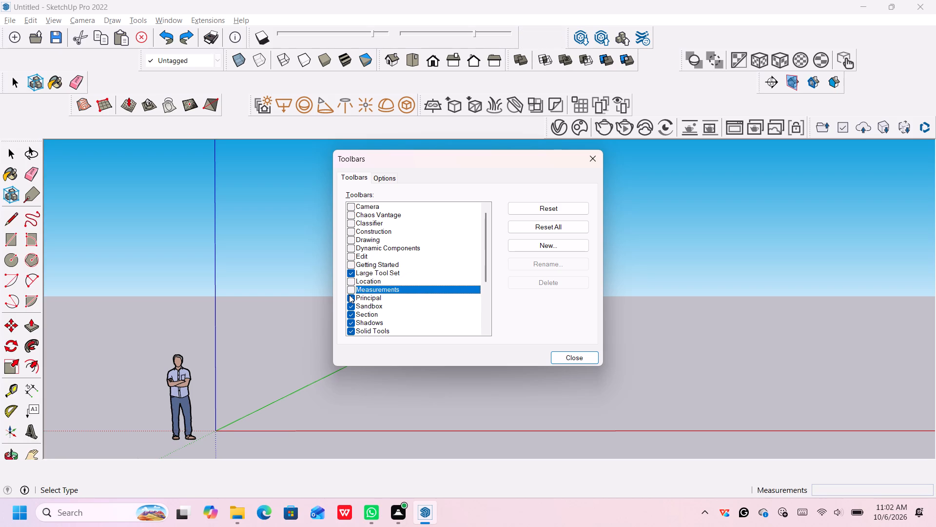
left_click(349, 295)
left_click(351, 302)
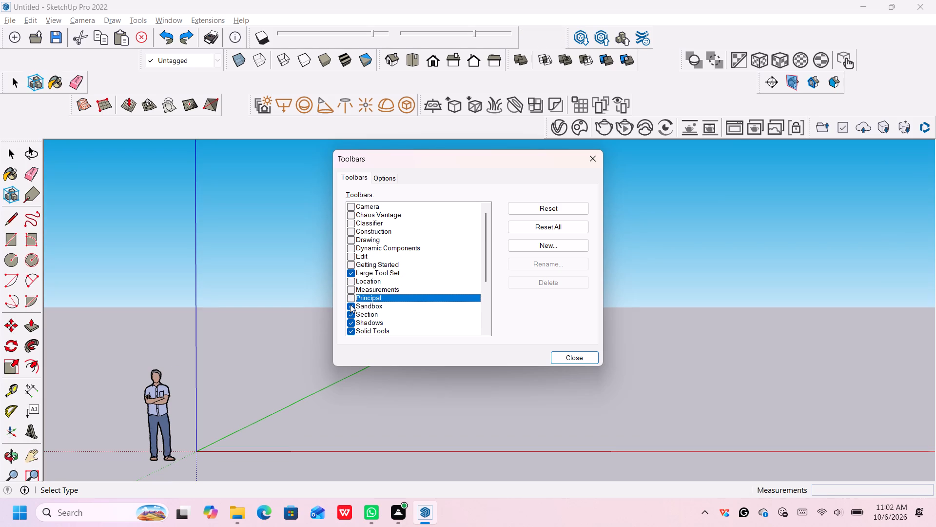
left_click(350, 299)
left_click(349, 304)
left_click(350, 312)
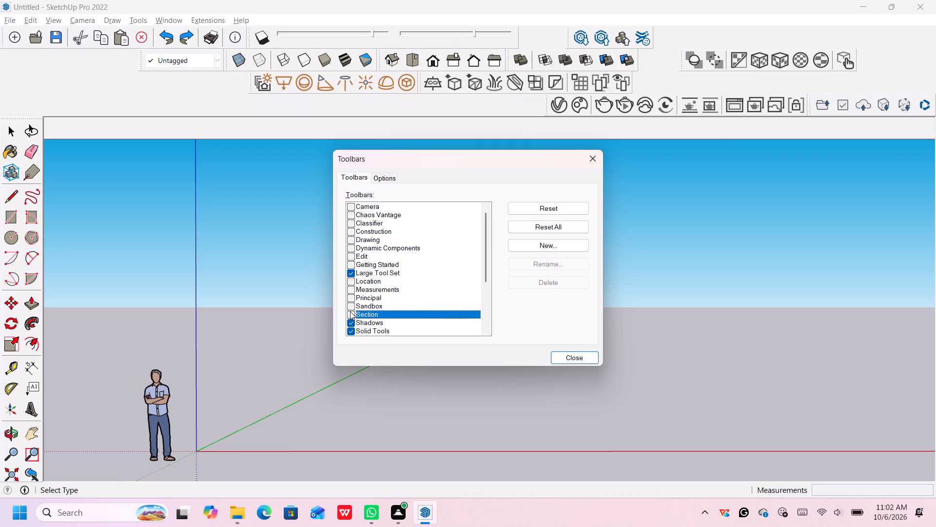
Hide the Shadows, Solid Tools, Standard, Styles, Tags and Trimble Connect toolbars.
scroll(350, 310, "down", 2)
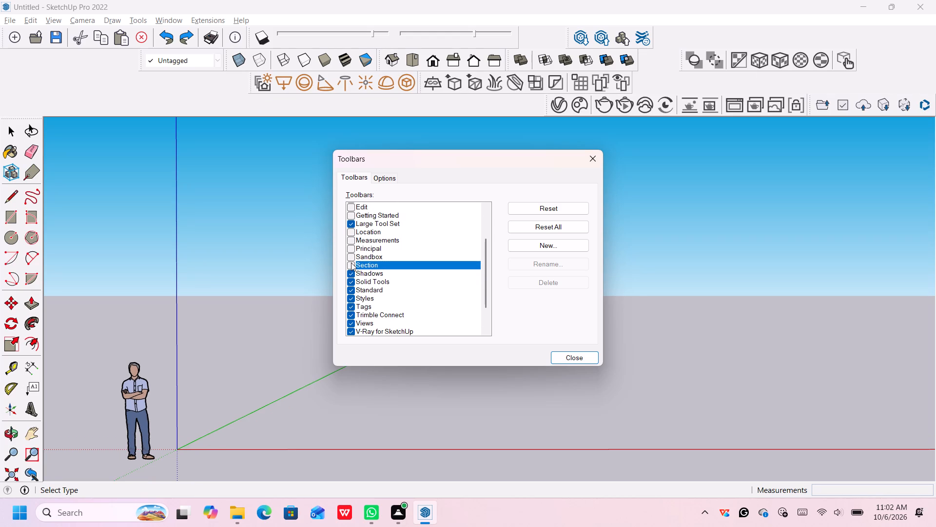
left_click(351, 272)
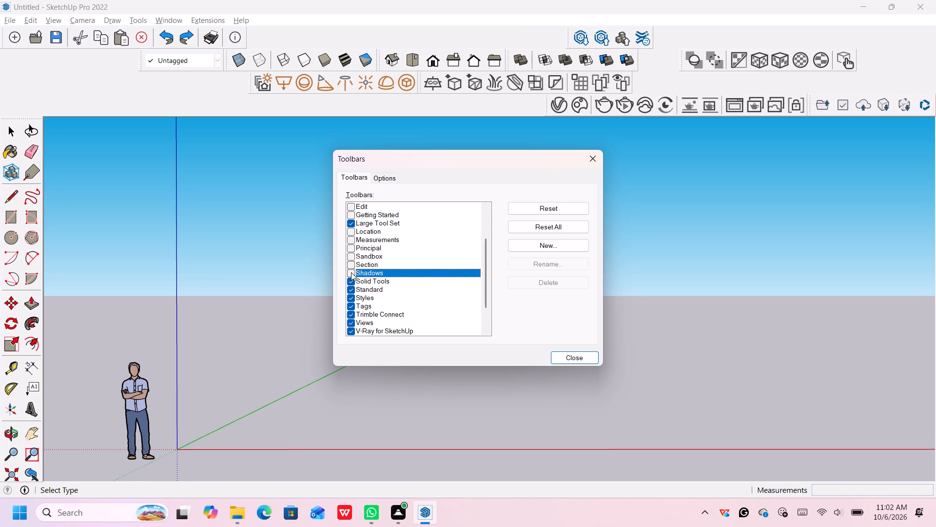
left_click(348, 282)
left_click(348, 288)
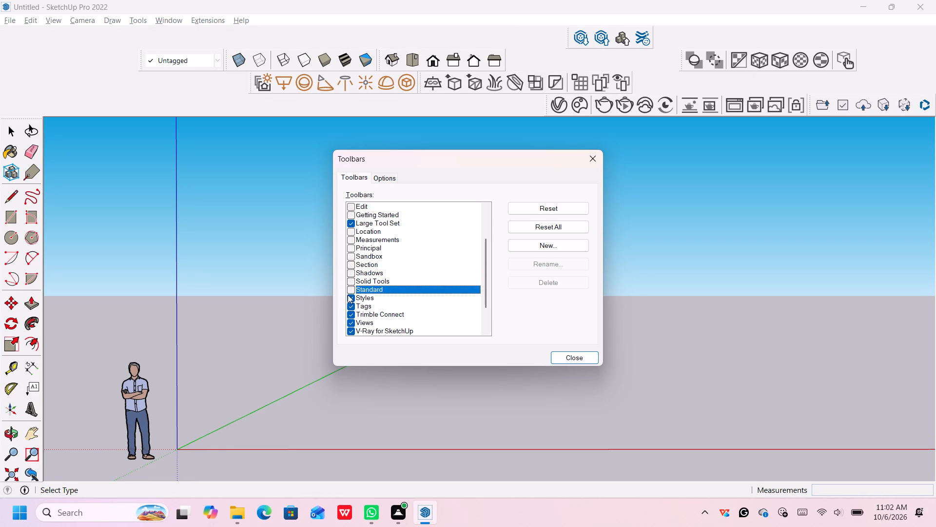
left_click(348, 298)
left_click(349, 304)
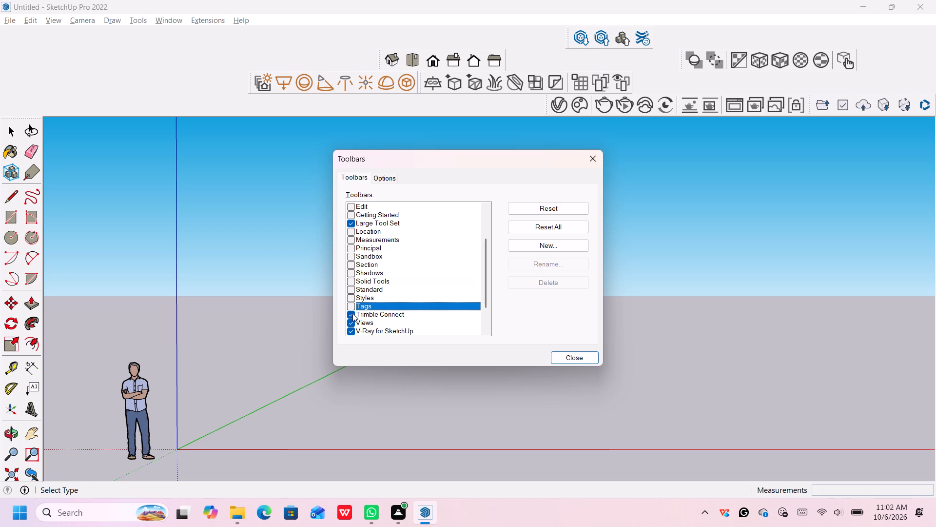
left_click(352, 313)
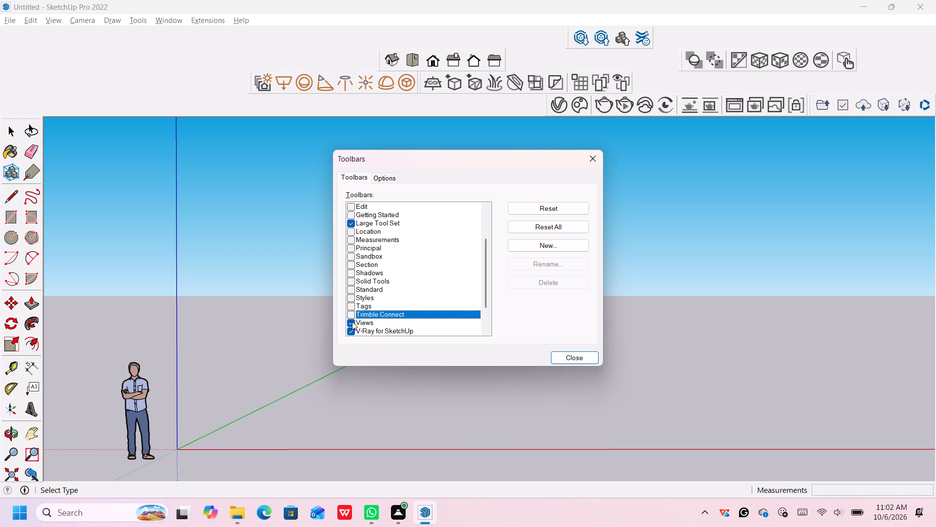
Hide the Warehouse toolbar, keep Views and the four V-Ray toolbars shown, and close the toolbar settings.
scroll(352, 322, "down", 2)
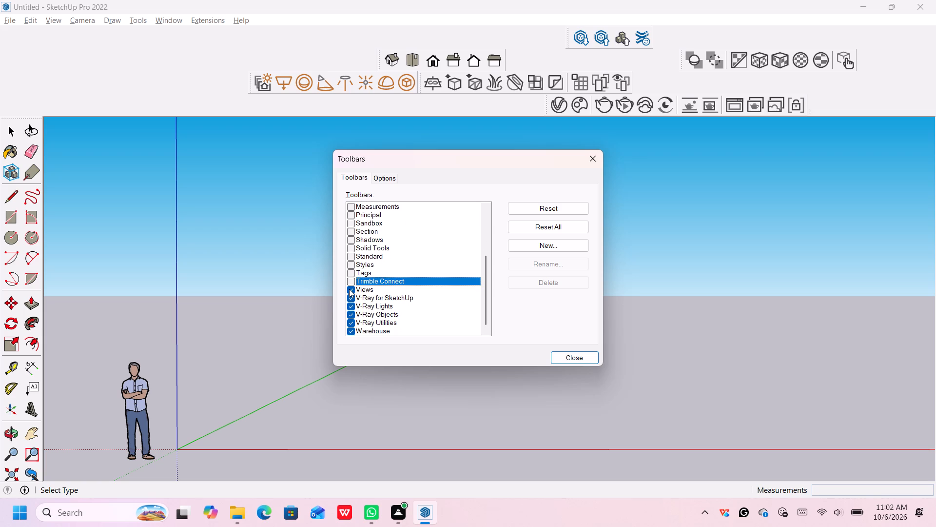
left_click(349, 289)
left_click(349, 289)
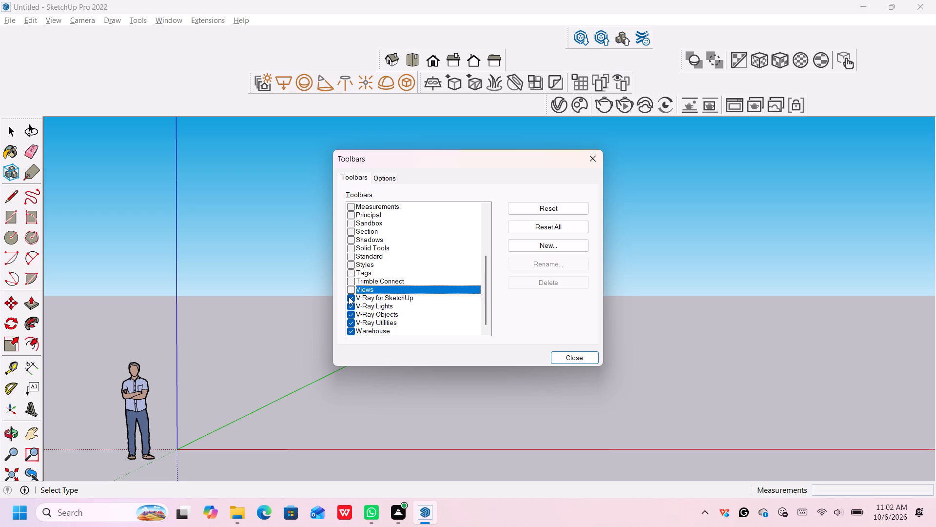
scroll(349, 324, "down", 2)
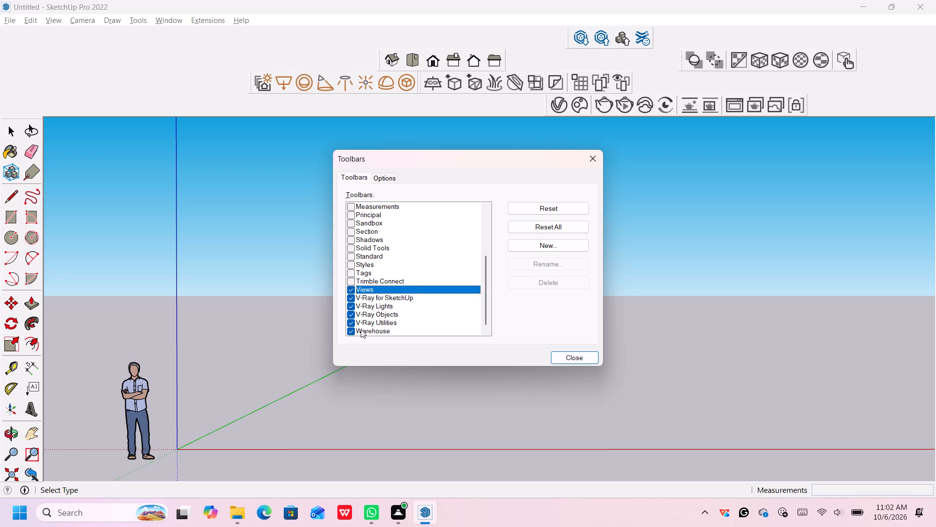
left_click(352, 329)
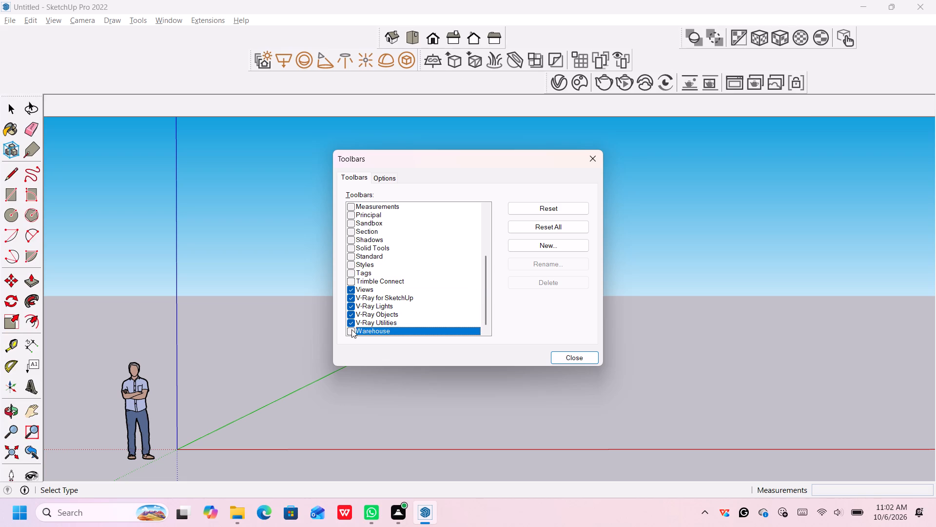
left_click(351, 330)
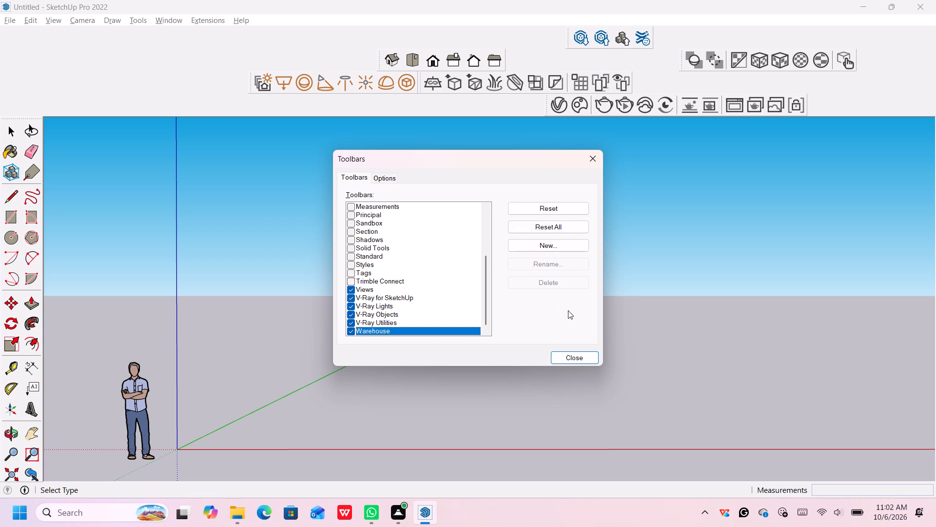
left_click(351, 328)
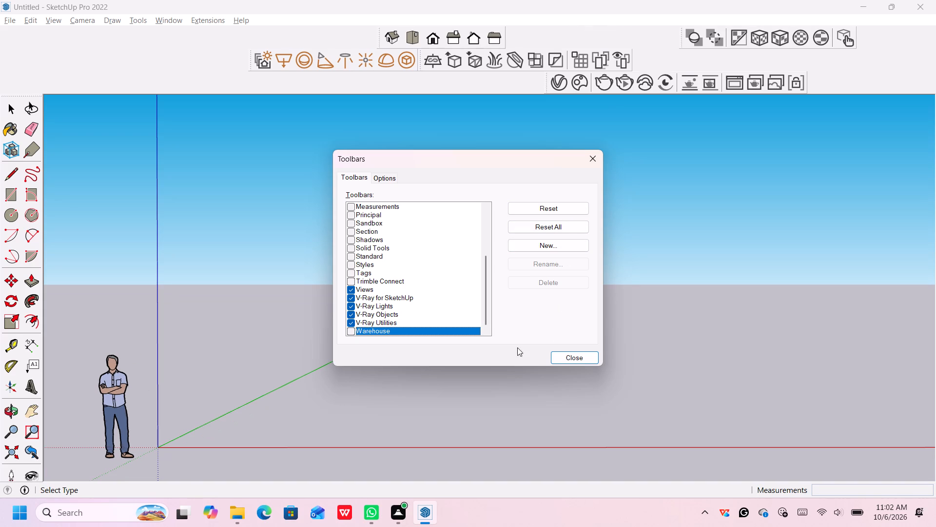
left_click(555, 355)
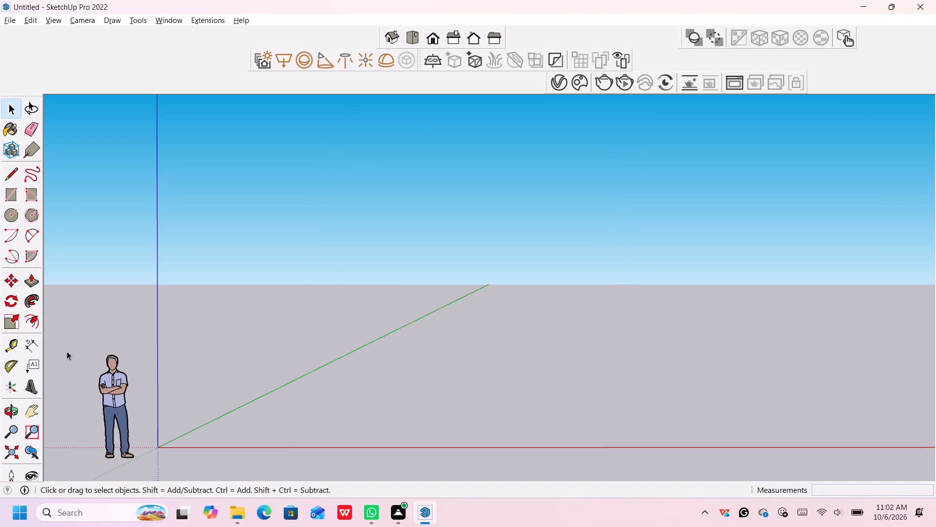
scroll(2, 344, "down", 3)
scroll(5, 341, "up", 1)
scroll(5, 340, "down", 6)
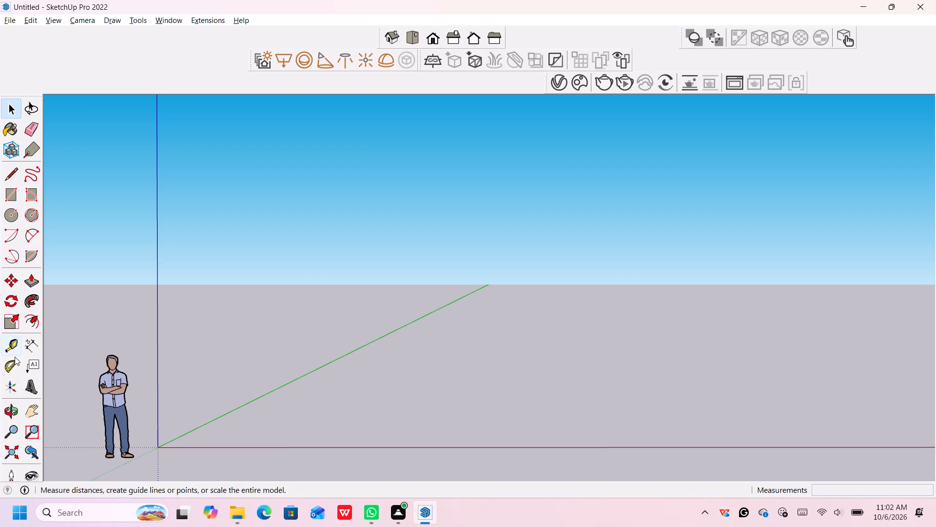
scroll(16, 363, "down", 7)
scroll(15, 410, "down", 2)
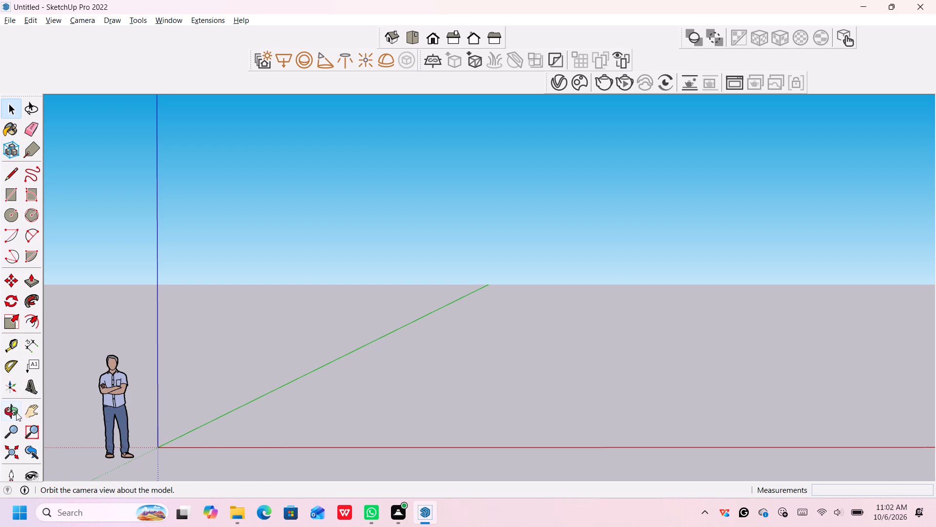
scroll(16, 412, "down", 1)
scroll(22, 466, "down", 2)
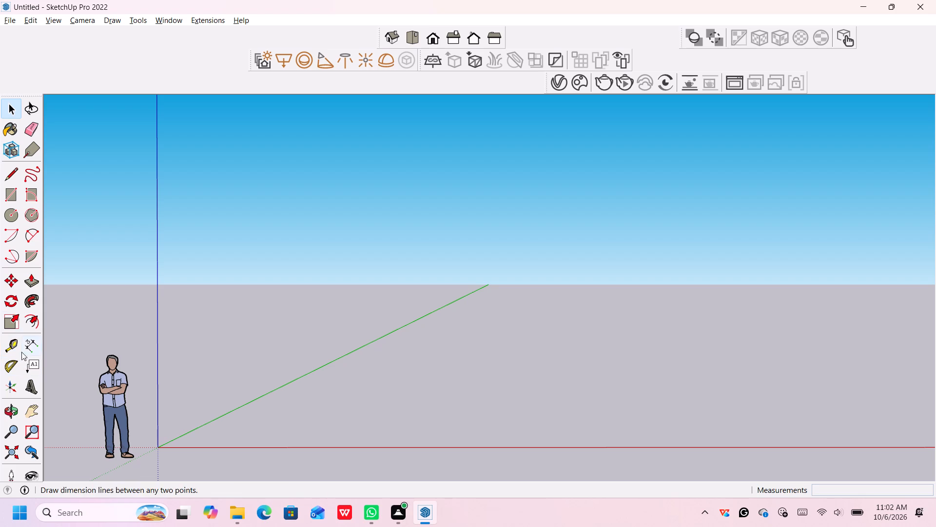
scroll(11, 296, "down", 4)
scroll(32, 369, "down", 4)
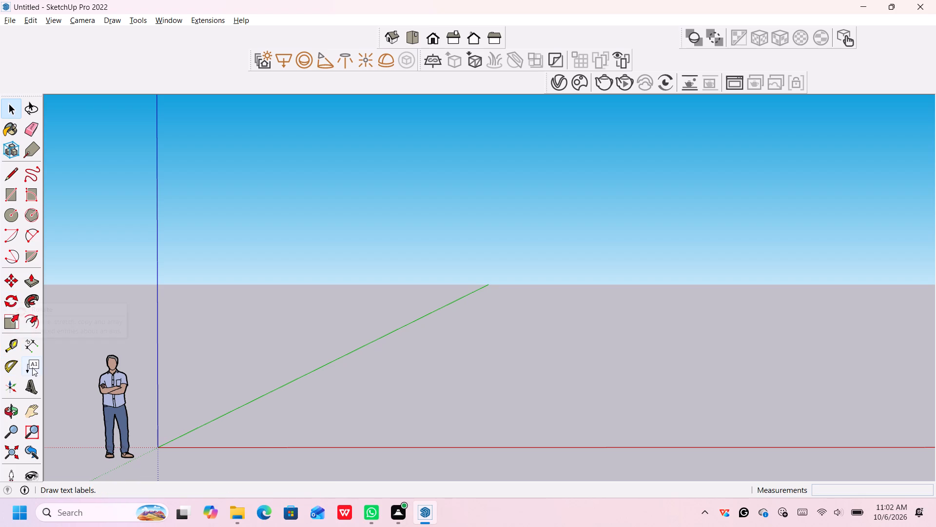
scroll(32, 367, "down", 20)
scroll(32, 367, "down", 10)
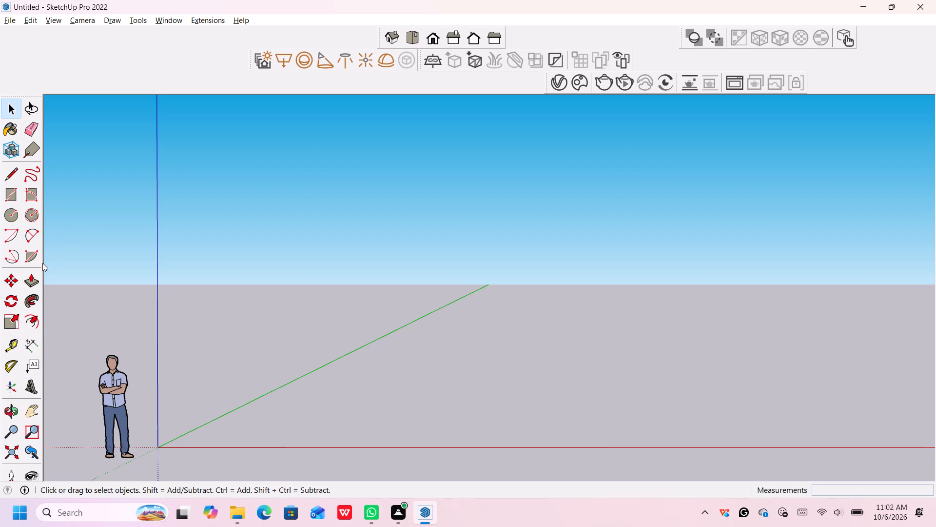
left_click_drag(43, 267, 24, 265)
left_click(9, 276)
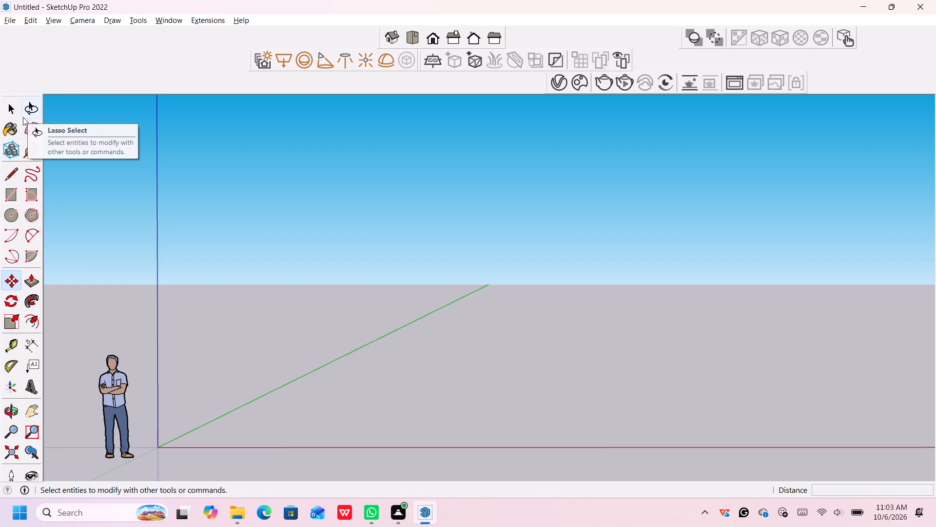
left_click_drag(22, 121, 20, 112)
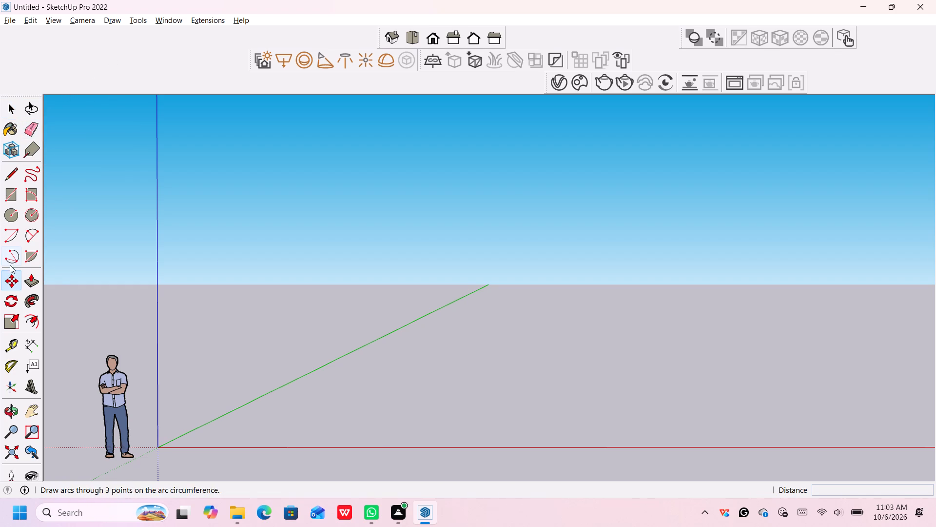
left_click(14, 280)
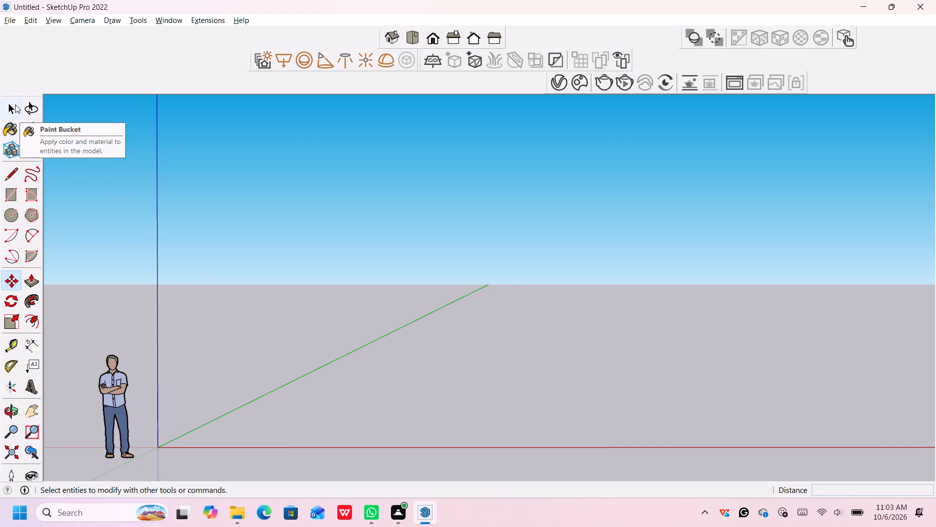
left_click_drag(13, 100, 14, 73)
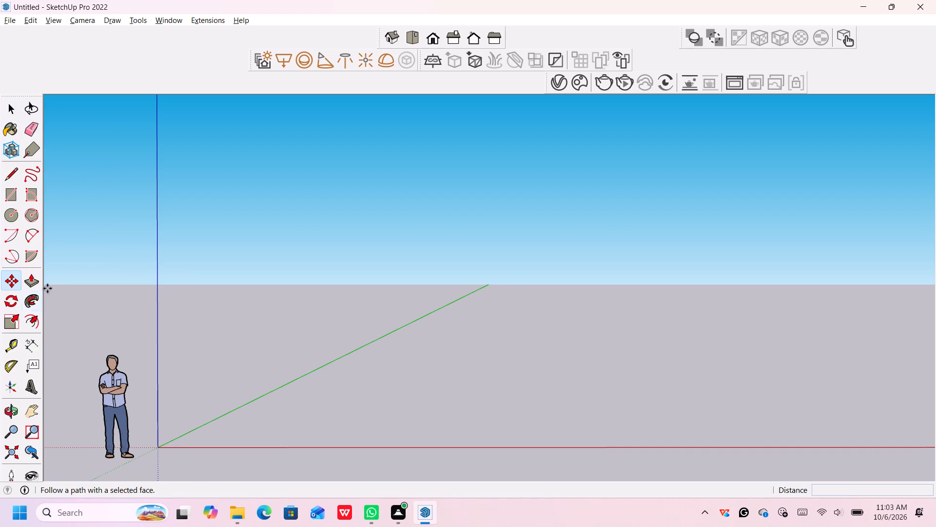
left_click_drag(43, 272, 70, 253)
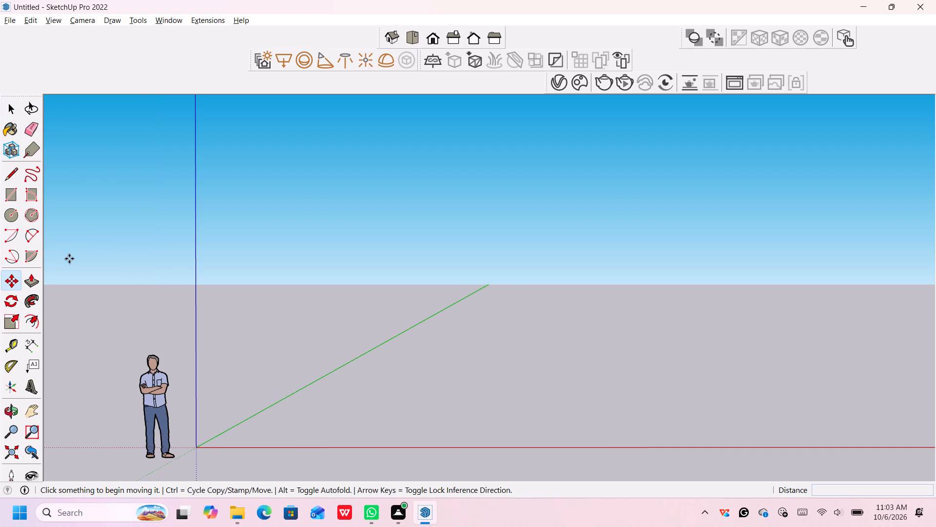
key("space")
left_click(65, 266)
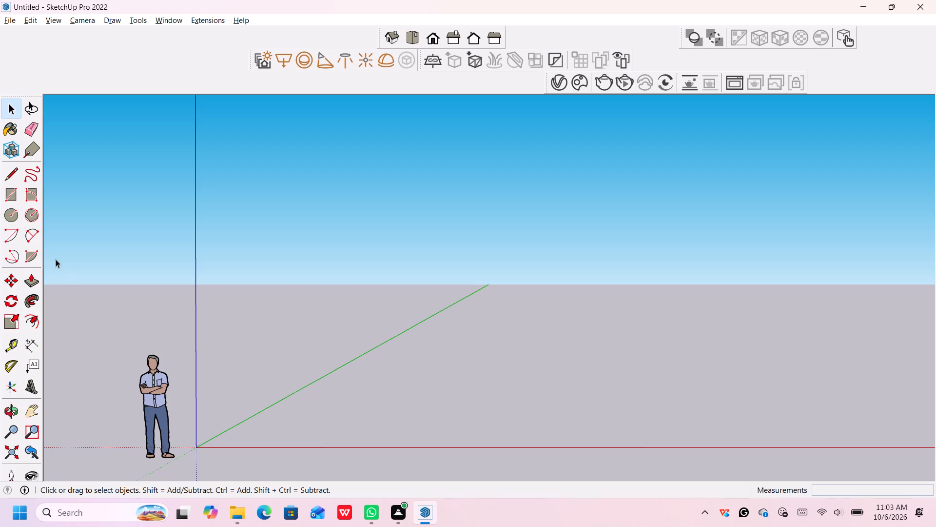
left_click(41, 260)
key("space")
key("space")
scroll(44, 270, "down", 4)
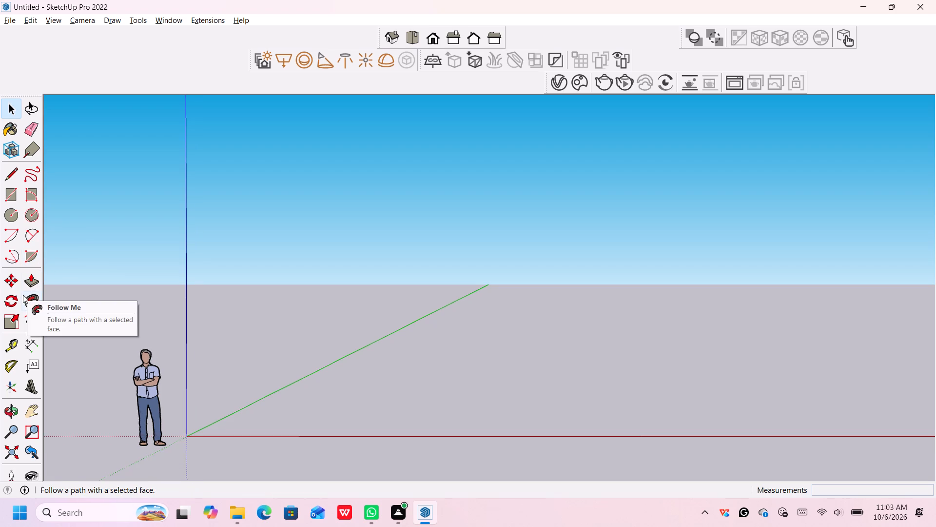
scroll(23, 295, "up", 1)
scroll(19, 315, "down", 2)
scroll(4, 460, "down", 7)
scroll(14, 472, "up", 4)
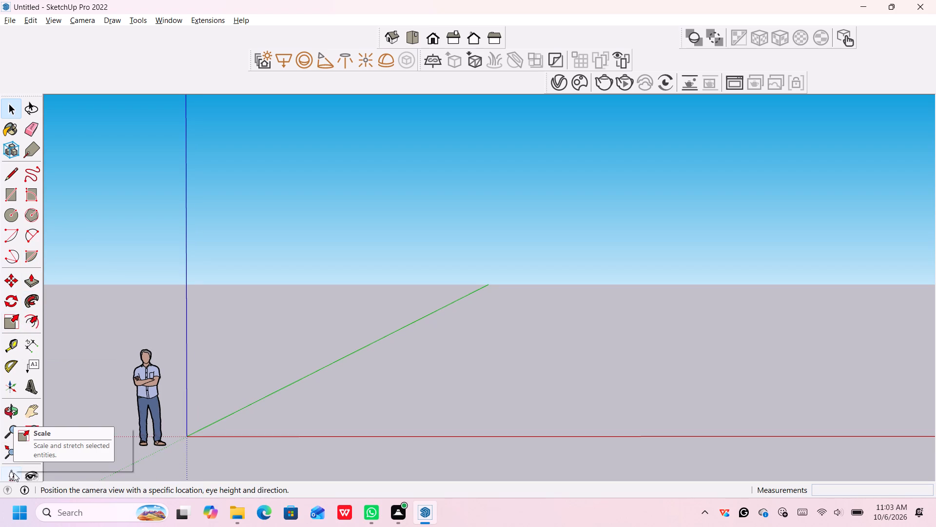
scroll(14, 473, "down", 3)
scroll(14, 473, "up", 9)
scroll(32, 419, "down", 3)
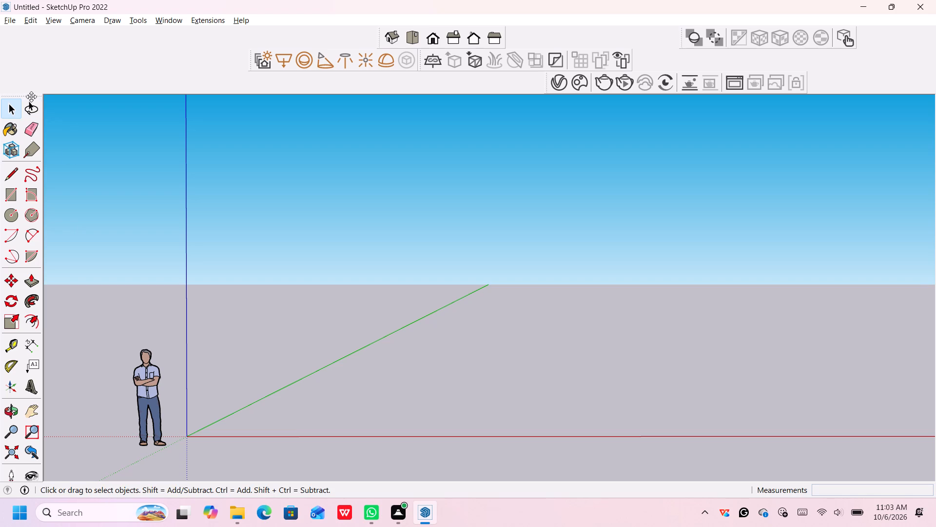
Undock the Large Tool Set and place it as a floating palette just below the menu bar, beside the modelling area.
left_click_drag(31, 97, 35, 24)
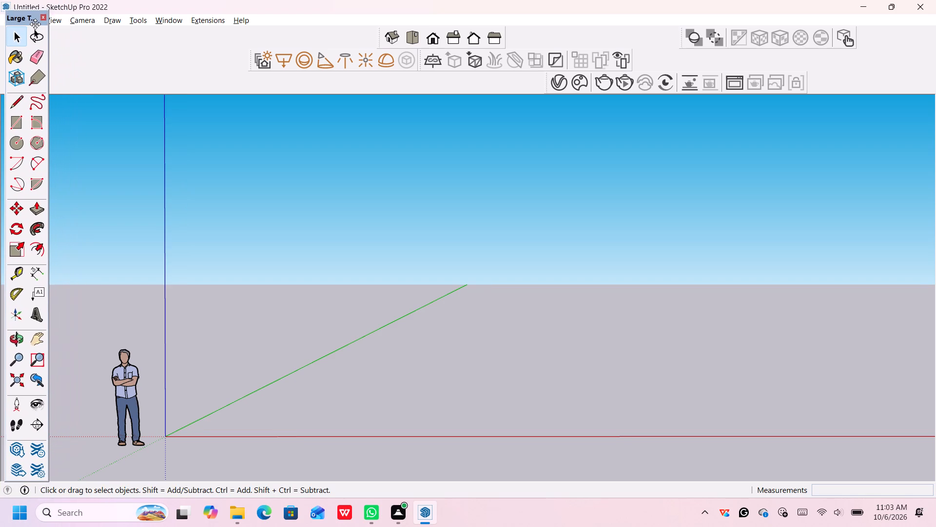
left_click_drag(35, 24, 40, 35)
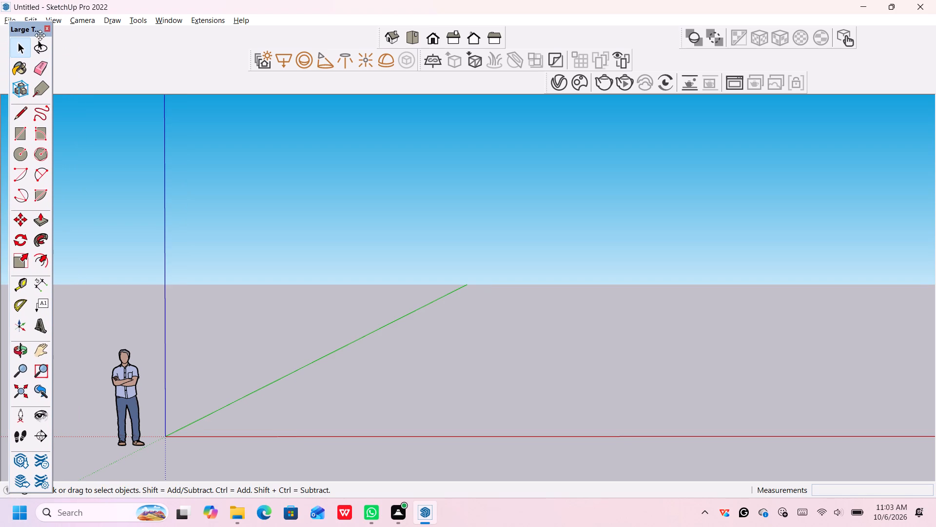
left_click_drag(40, 35, 34, 45)
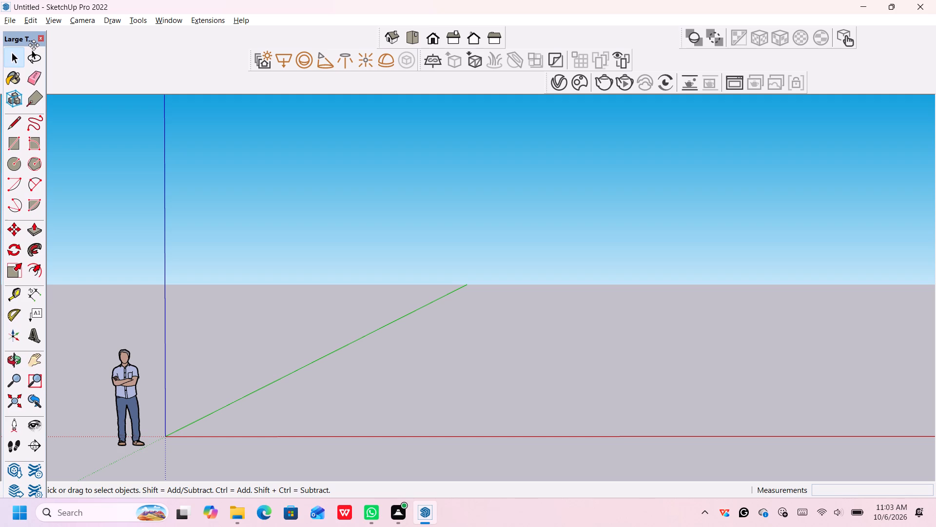
left_click_drag(34, 45, 35, 44)
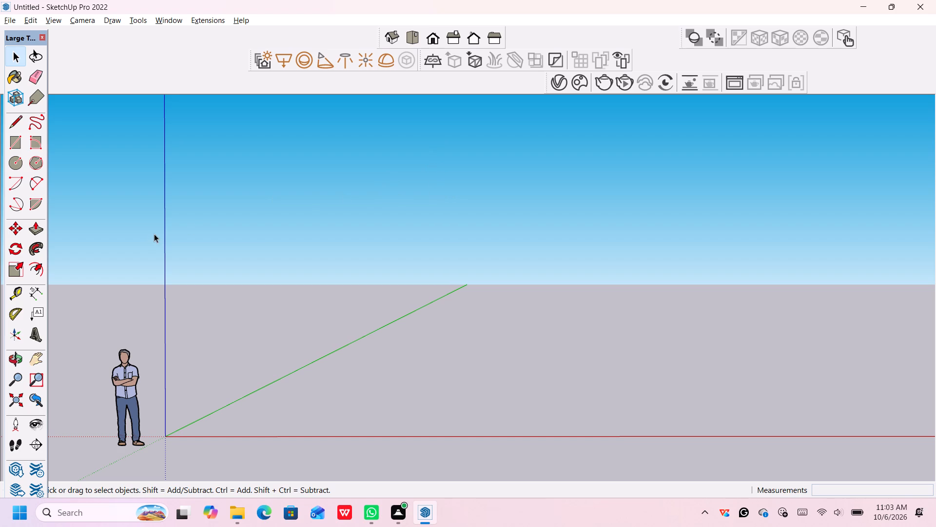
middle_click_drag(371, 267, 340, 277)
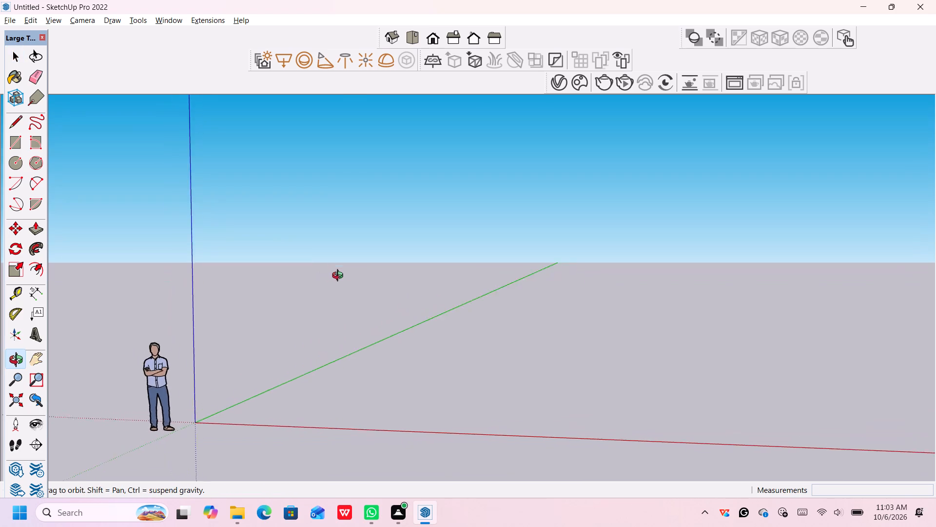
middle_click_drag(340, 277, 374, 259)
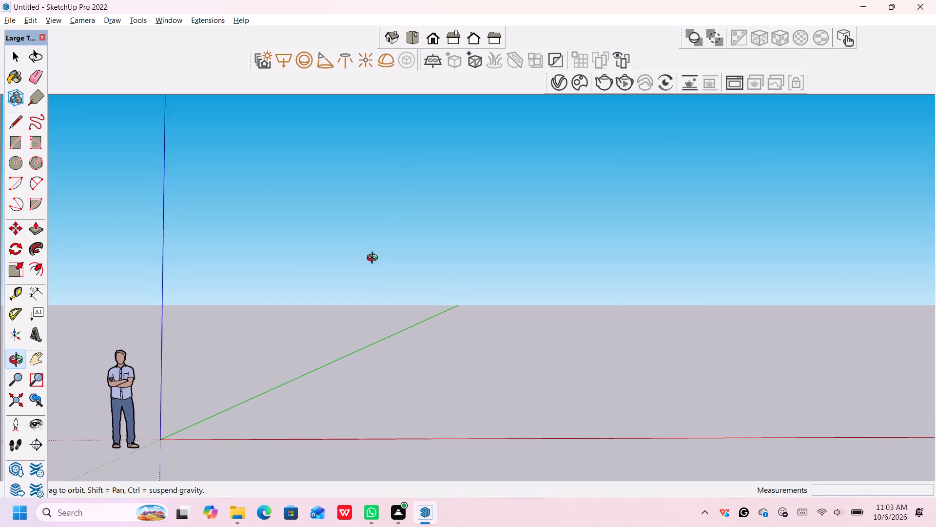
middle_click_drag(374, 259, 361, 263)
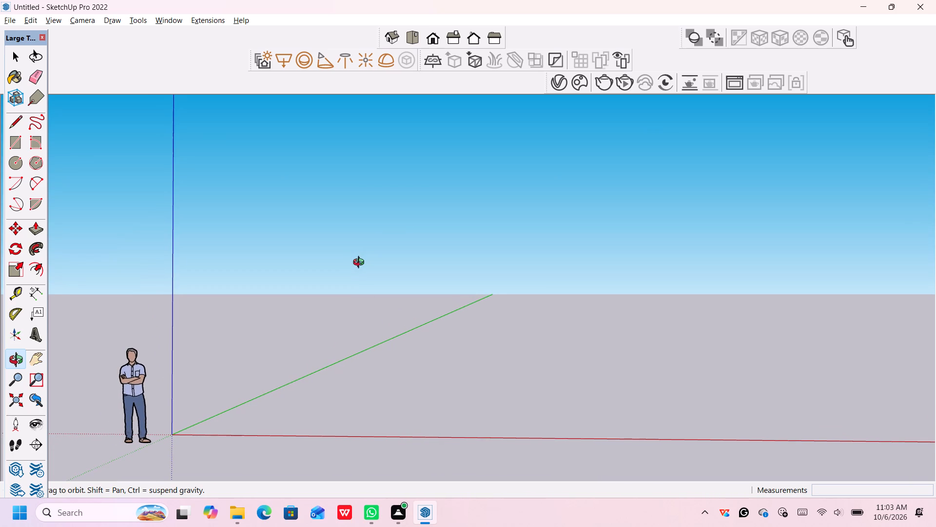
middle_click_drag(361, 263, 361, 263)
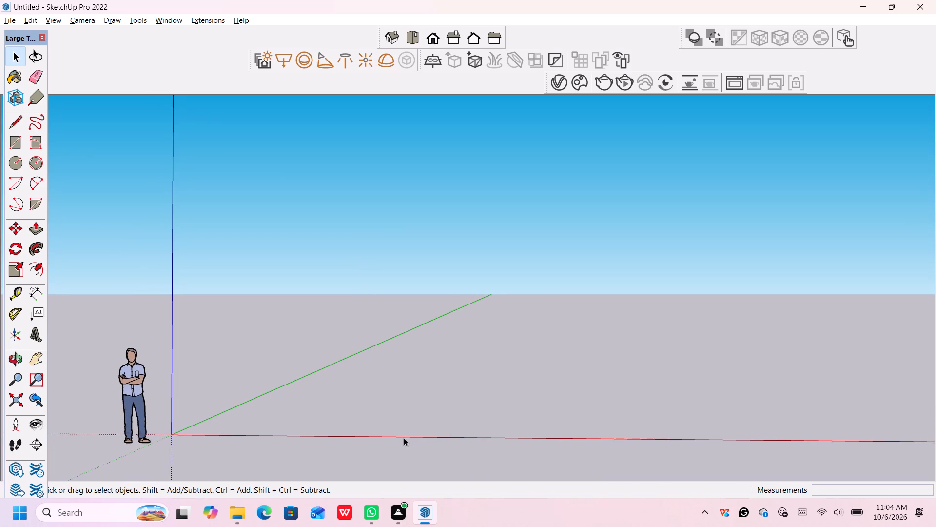
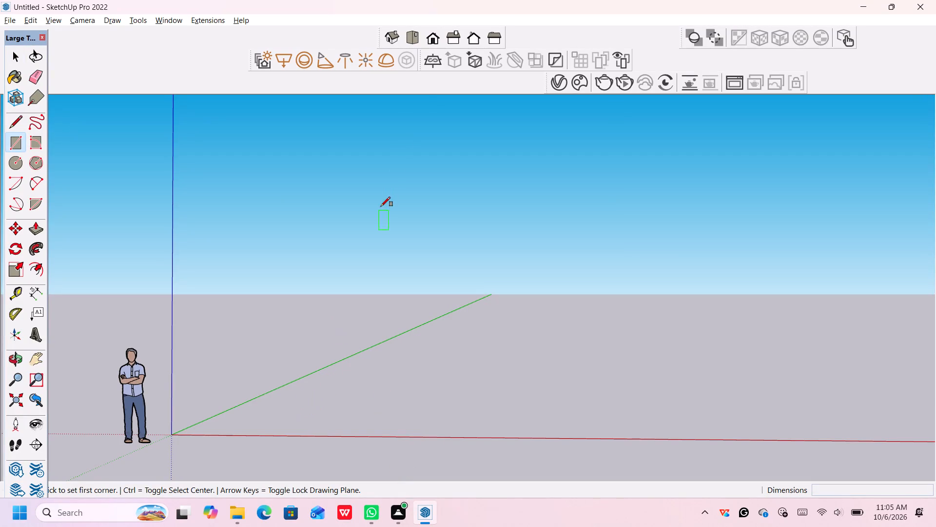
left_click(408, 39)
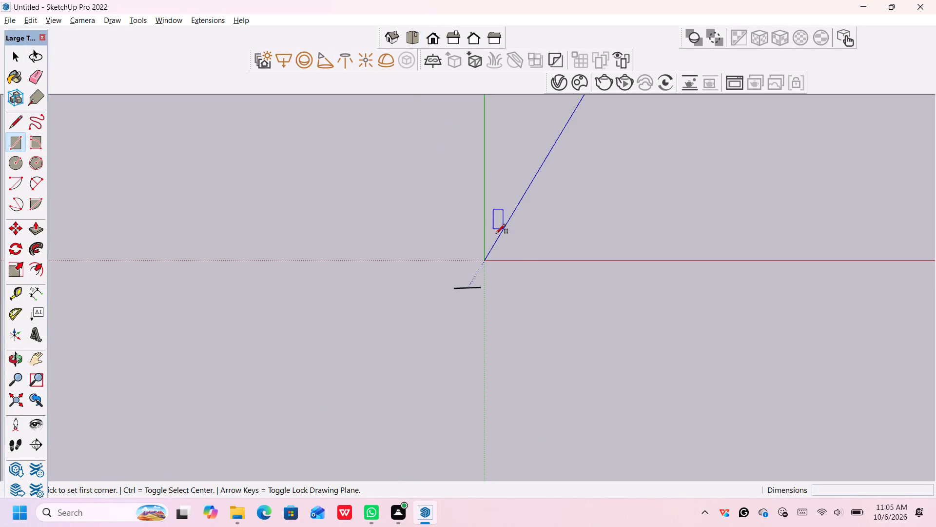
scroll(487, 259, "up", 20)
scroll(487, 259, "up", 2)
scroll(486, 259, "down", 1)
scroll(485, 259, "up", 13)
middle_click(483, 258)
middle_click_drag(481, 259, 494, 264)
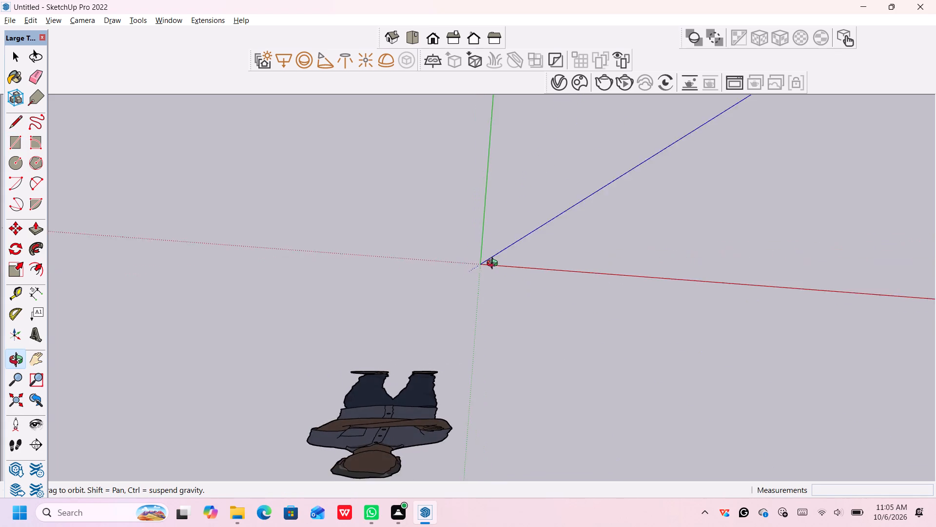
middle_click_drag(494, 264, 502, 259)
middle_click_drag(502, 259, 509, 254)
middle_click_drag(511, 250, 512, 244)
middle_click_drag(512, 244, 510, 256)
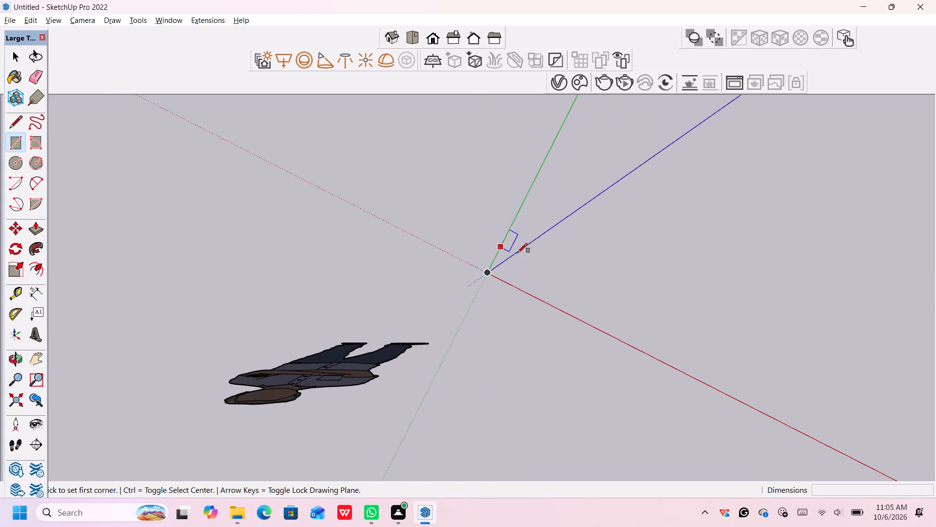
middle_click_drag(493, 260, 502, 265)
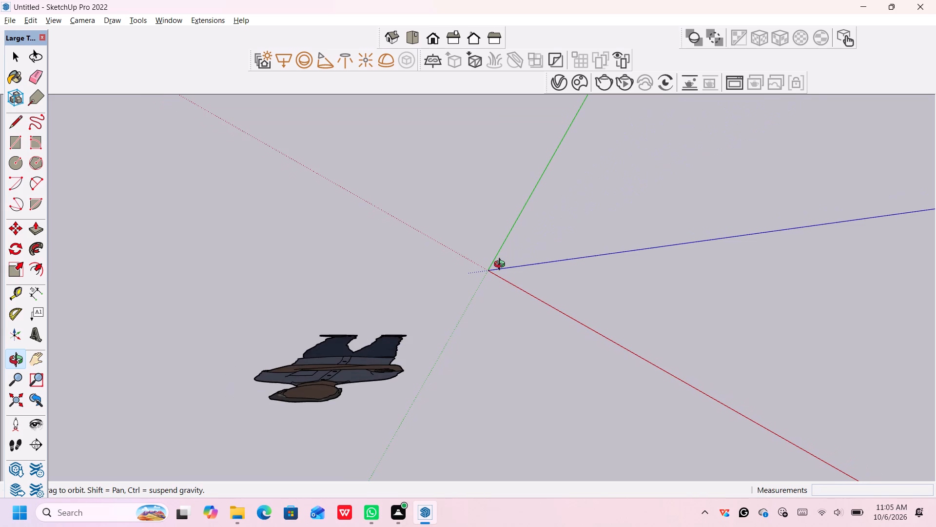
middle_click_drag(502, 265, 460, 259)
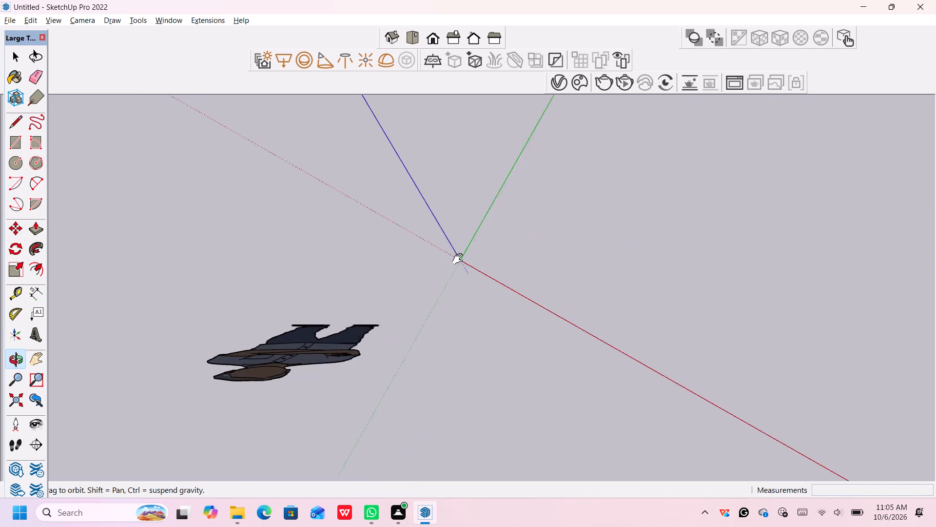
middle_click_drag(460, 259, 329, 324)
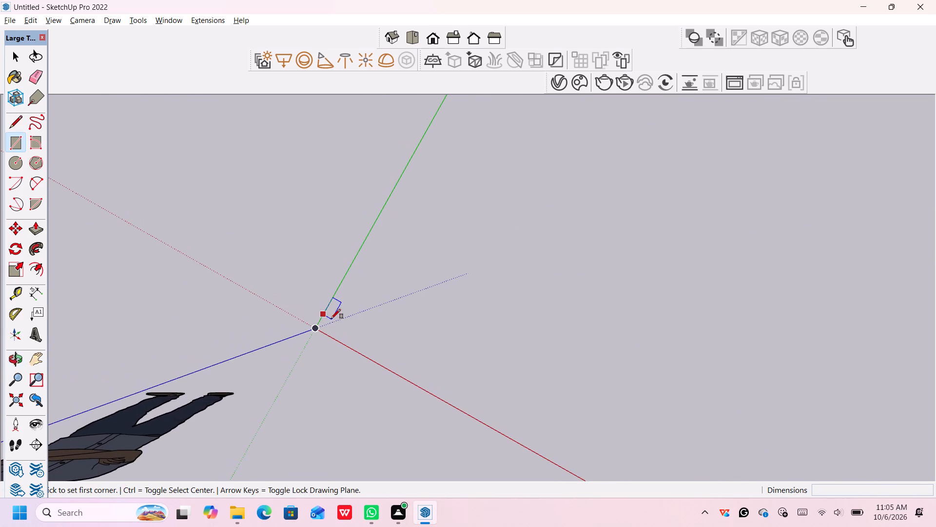
Switch to the top view and draw a 100' by 100' ground rectangle with its first corner at the origin.
left_click(414, 36)
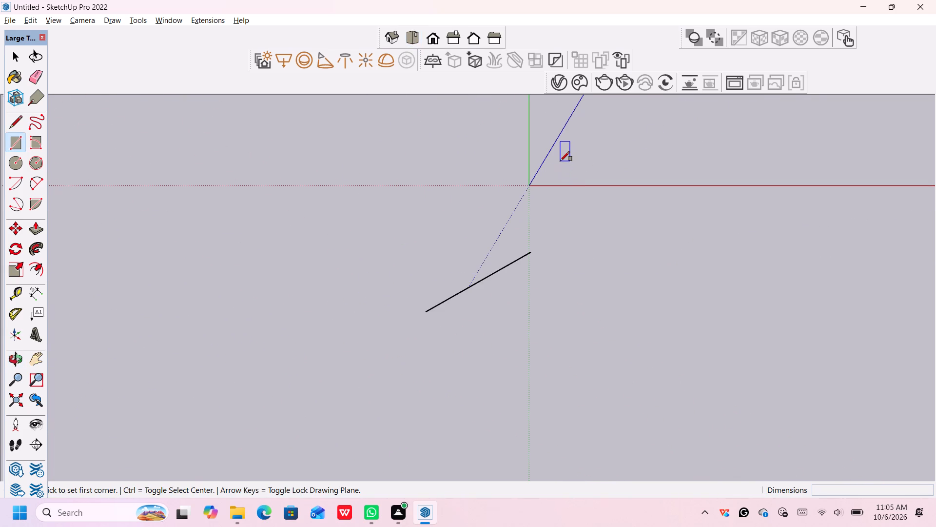
scroll(560, 163, "up", 13)
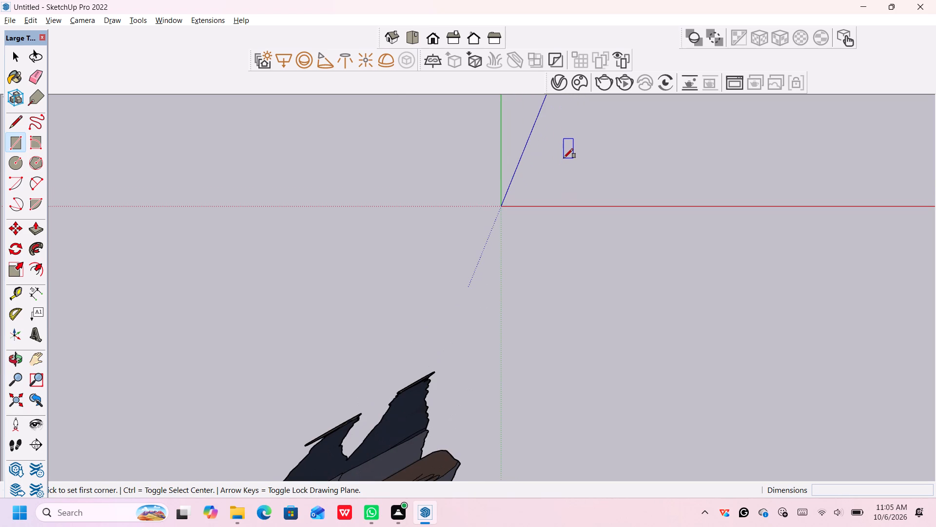
middle_click(564, 158)
middle_click(564, 158)
middle_click(563, 161)
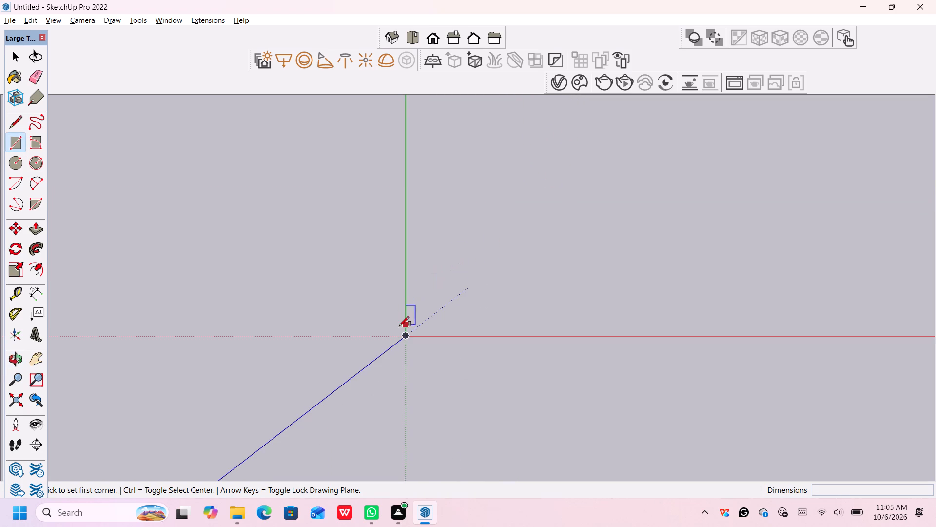
left_click(405, 336)
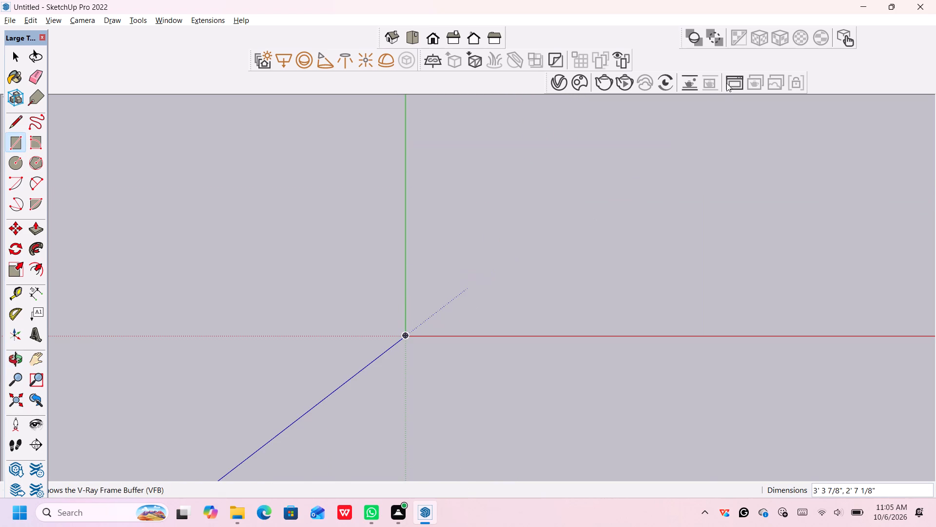
scroll(717, 129, "down", 14)
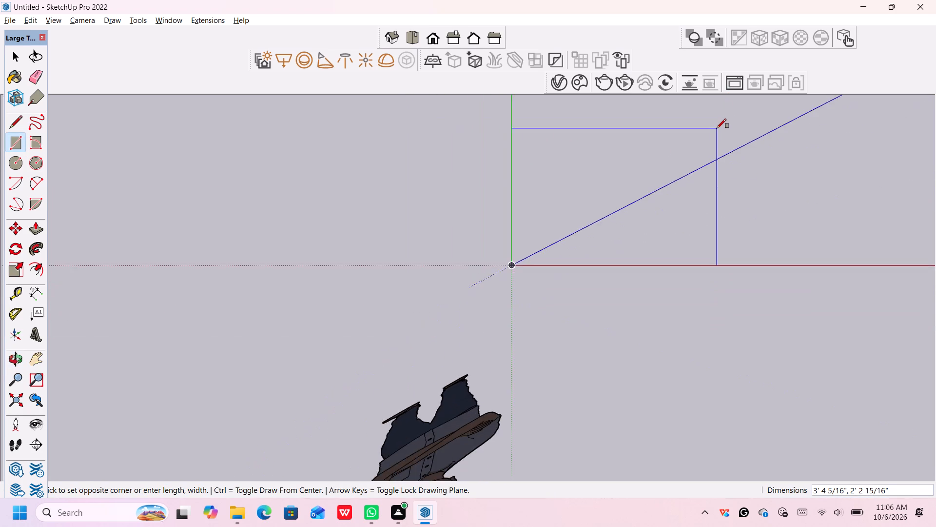
scroll(717, 128, "down", 6)
middle_click_drag(716, 128, 712, 131)
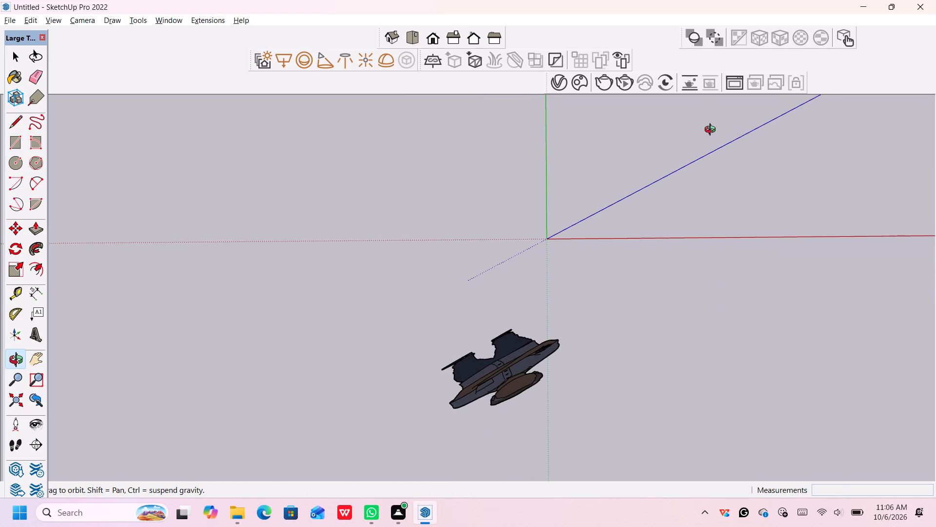
middle_click_drag(712, 131, 286, 377)
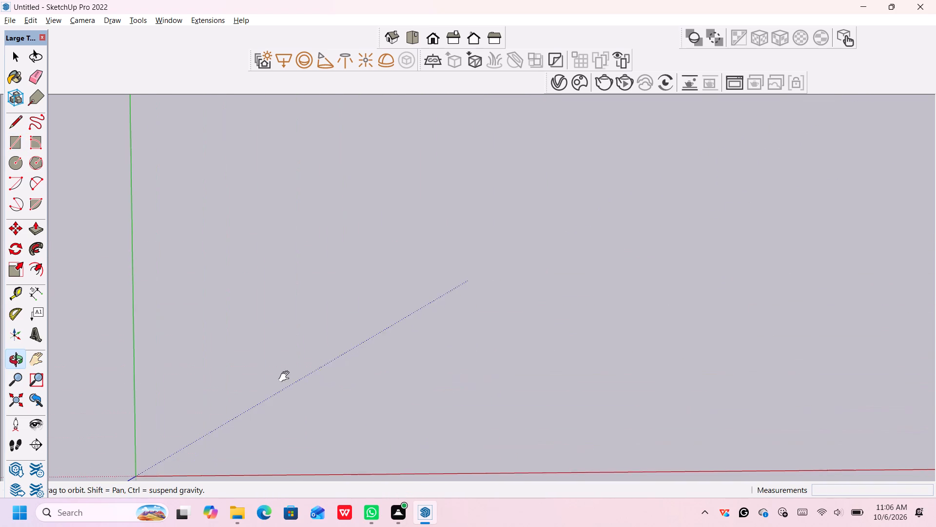
middle_click_drag(286, 377, 286, 375)
scroll(692, 145, "down", 2)
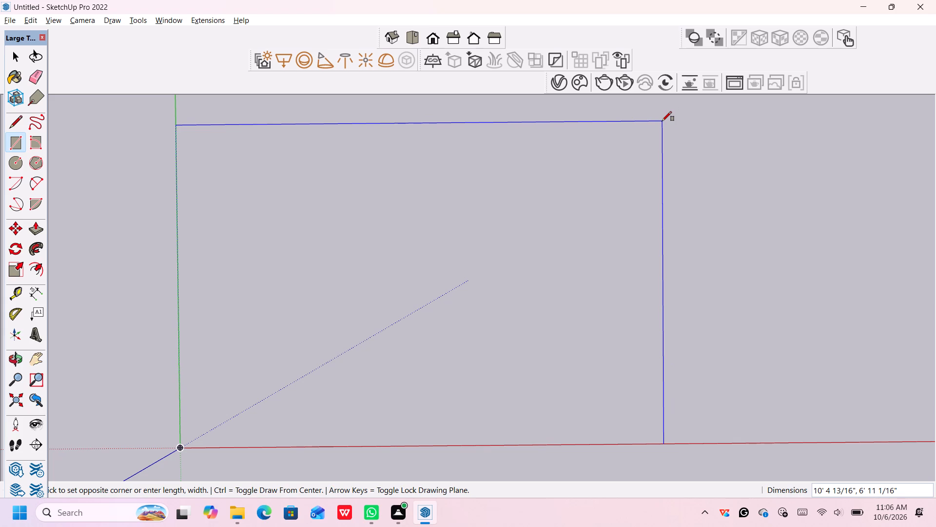
type("100")
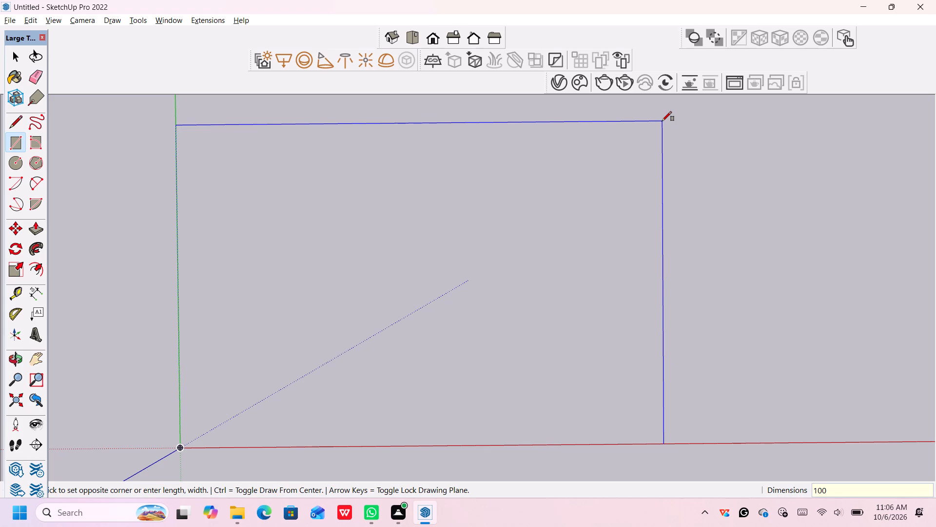
key("apostrophe")
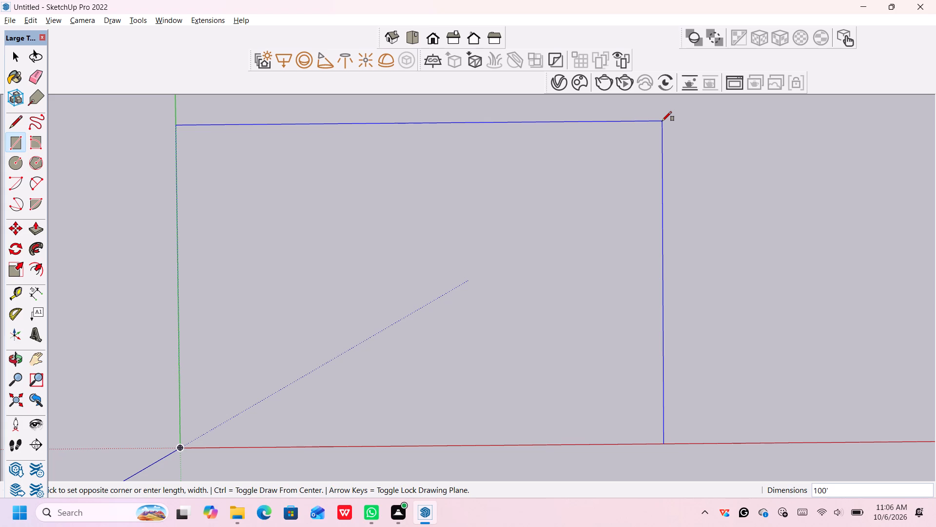
key("Tab")
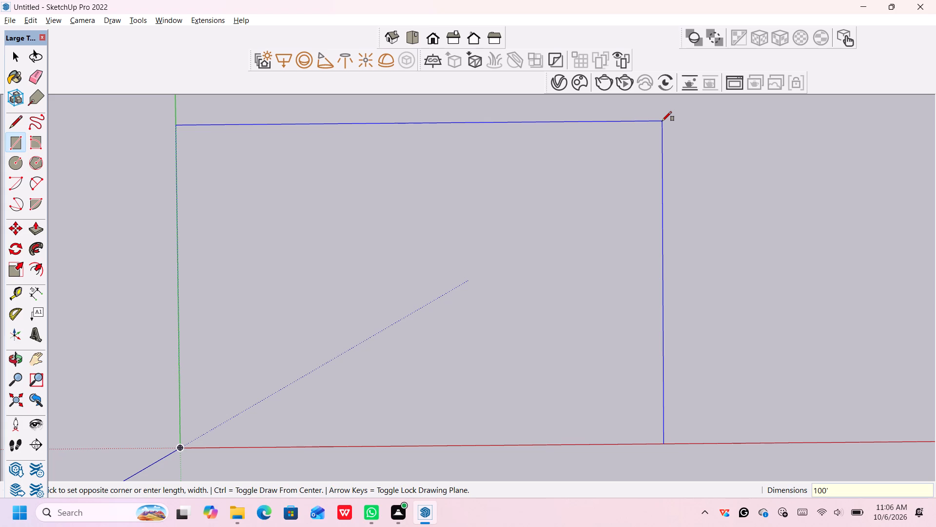
key("comma")
type("100'")
key("Return")
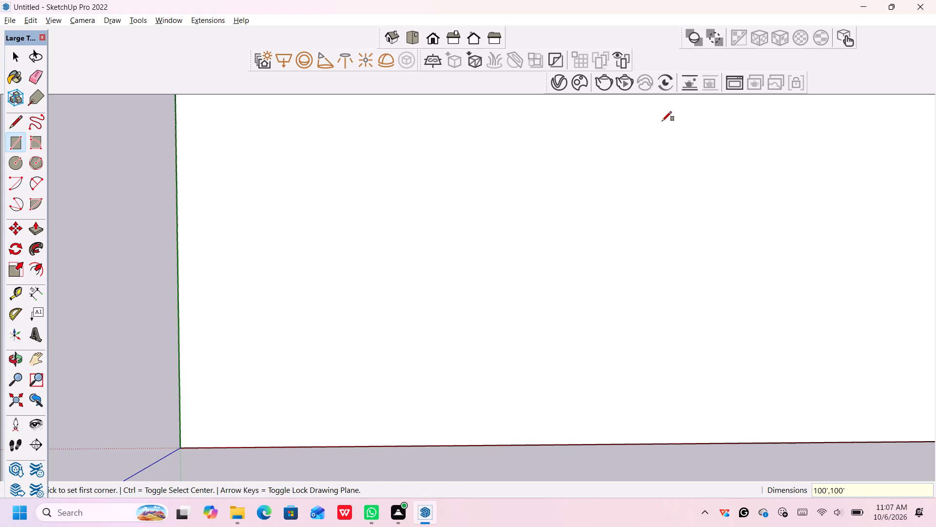
Move the rectangle's edge opposite the green axis 20' outward along the red axis.
scroll(694, 257, "down", 17)
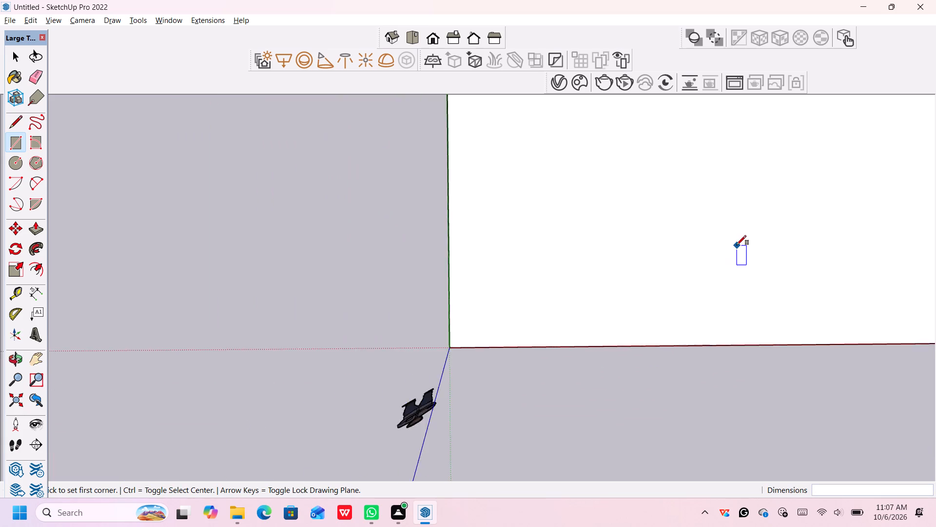
scroll(737, 245, "down", 20)
scroll(737, 245, "down", 10)
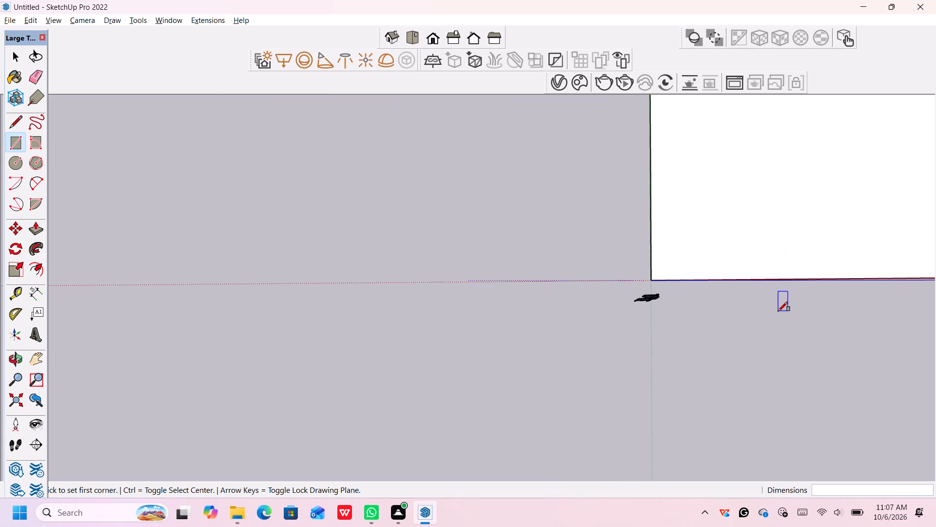
middle_click_drag(772, 339, 766, 339)
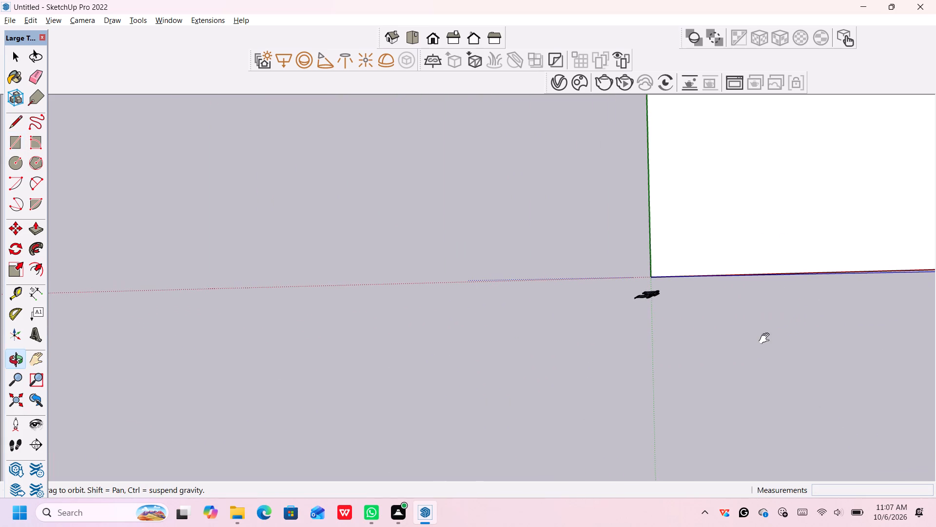
middle_click_drag(766, 339, 105, 429)
scroll(505, 258, "down", 9)
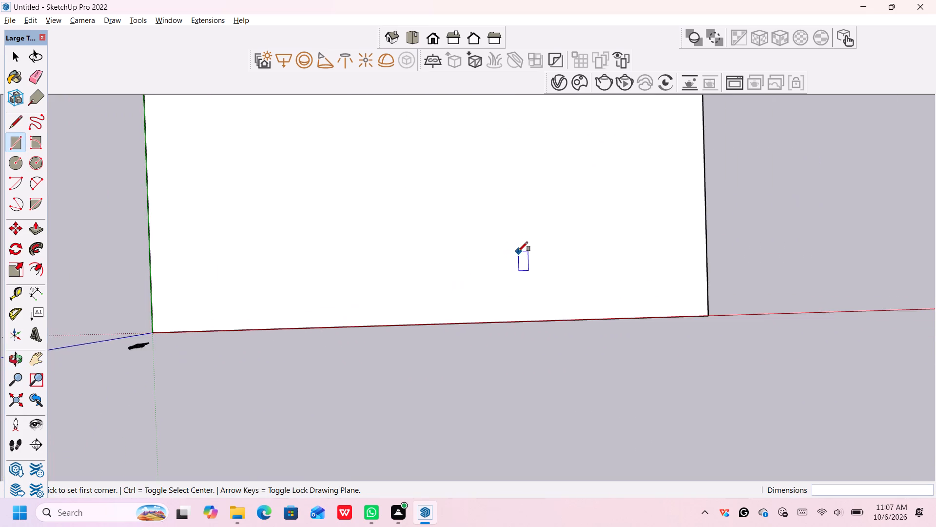
scroll(518, 251, "down", 17)
middle_click_drag(632, 162, 635, 156)
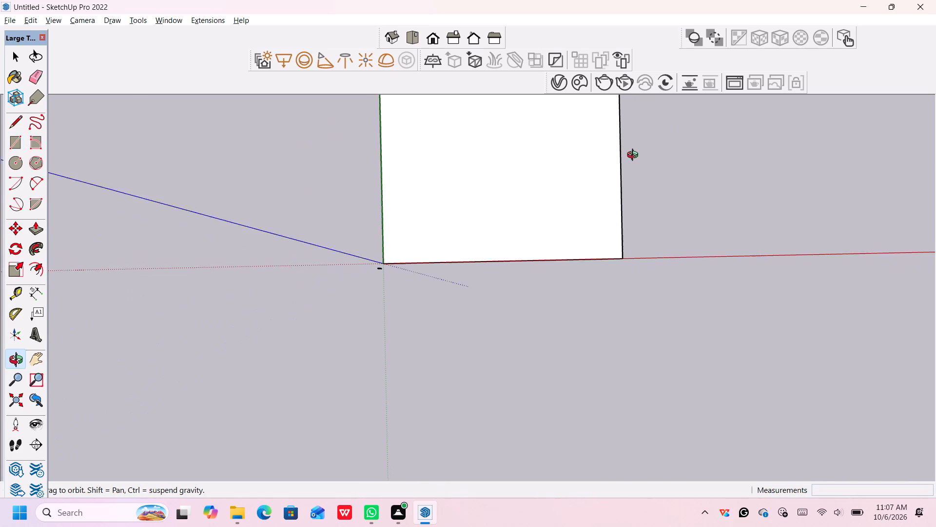
middle_click_drag(635, 156, 634, 148)
middle_click_drag(633, 155, 632, 158, "shift")
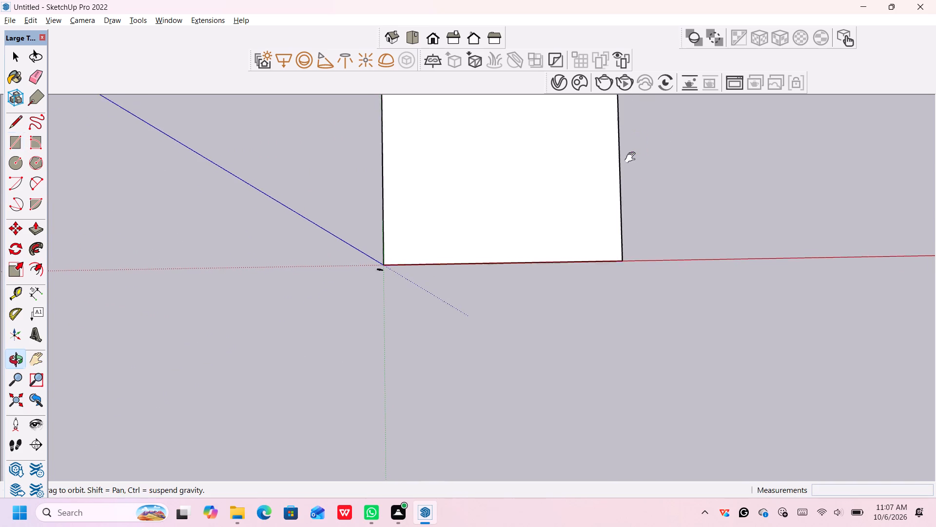
middle_click_drag(632, 158, 614, 314, "shift")
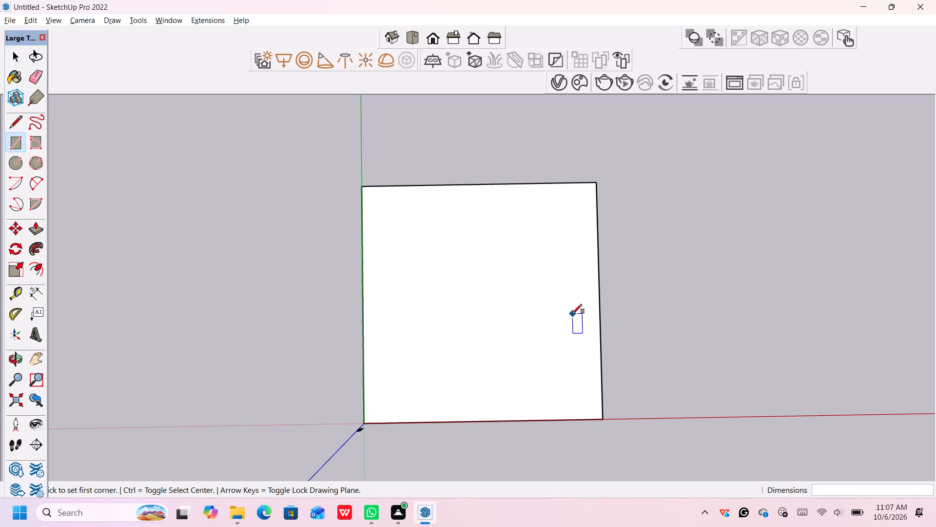
key("space")
left_click(599, 302)
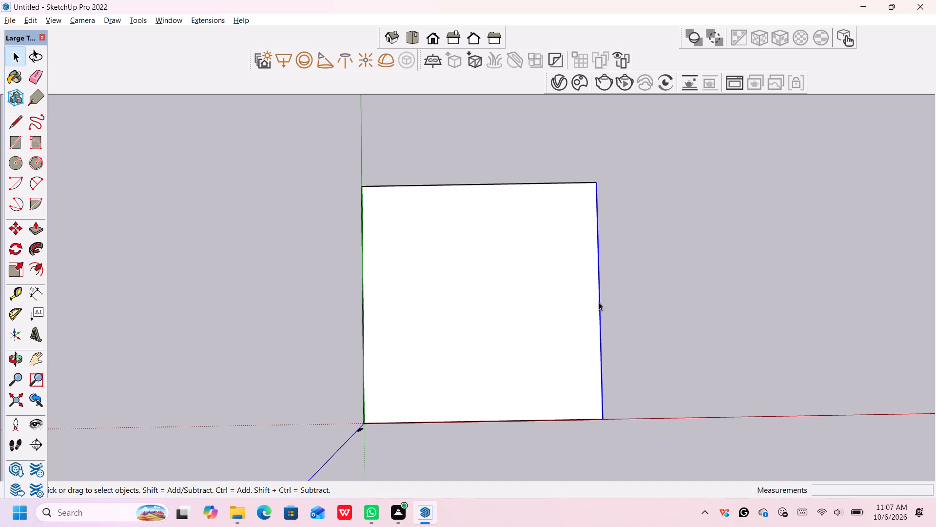
key("m")
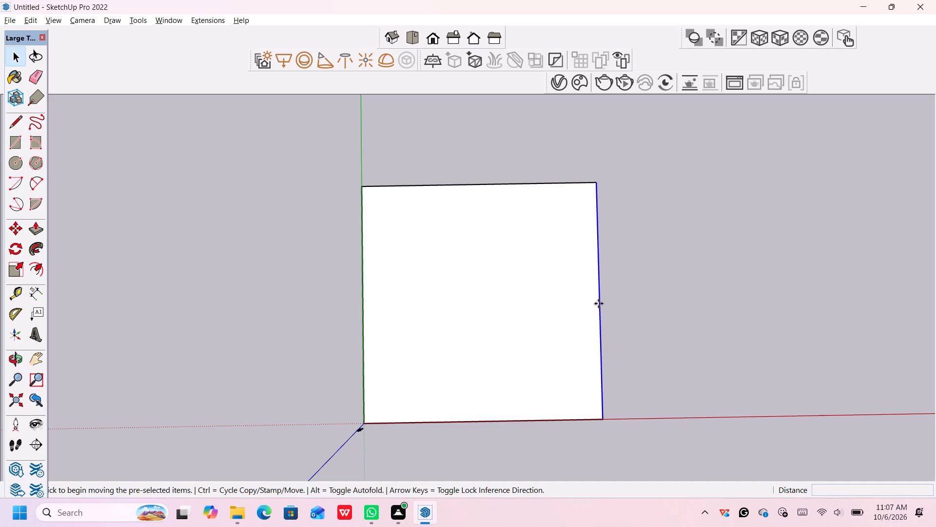
key("Return")
left_click(599, 302)
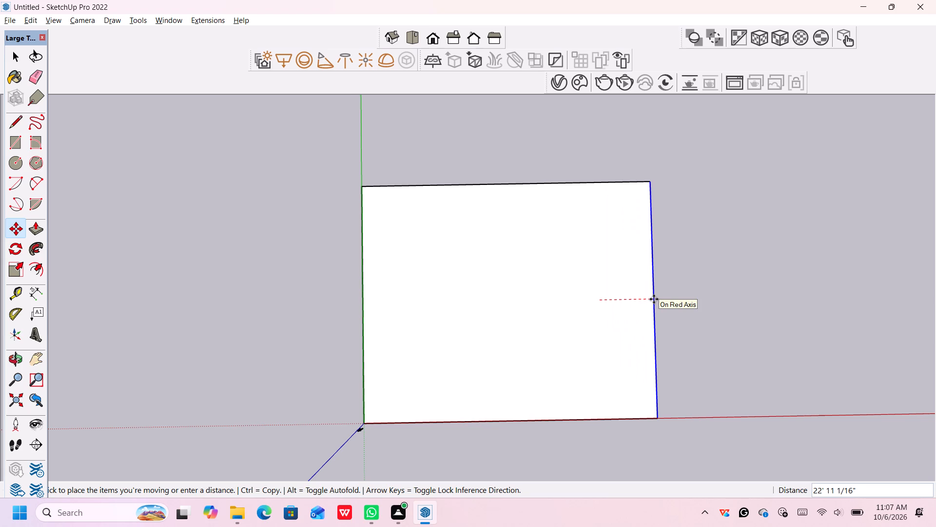
type("20")
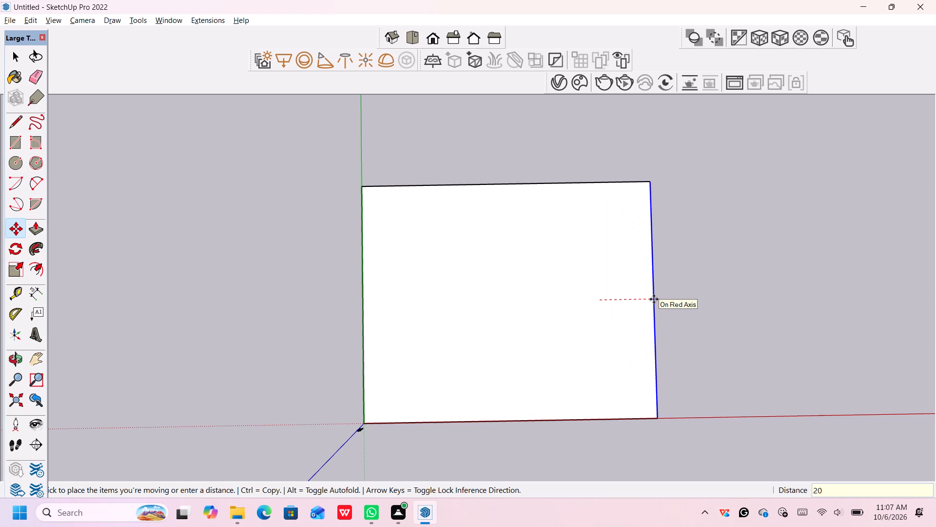
key("apostrophe")
key("Return")
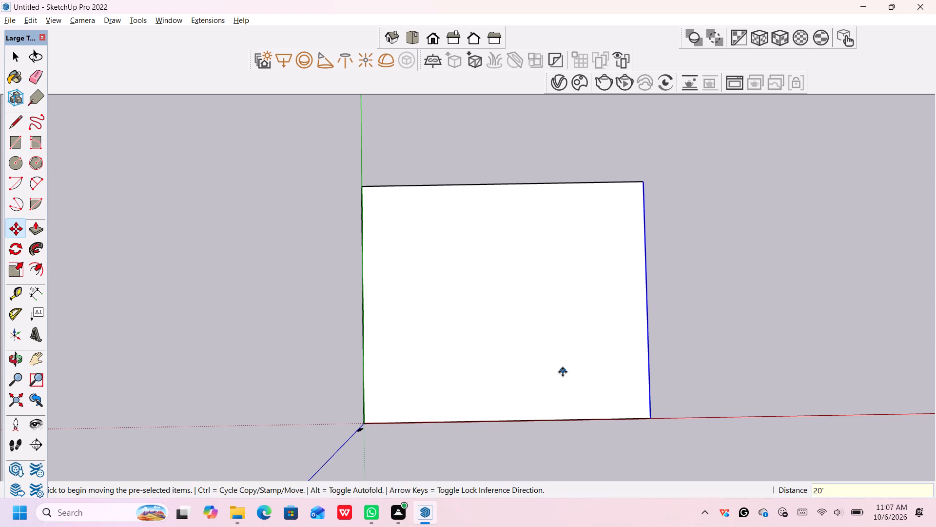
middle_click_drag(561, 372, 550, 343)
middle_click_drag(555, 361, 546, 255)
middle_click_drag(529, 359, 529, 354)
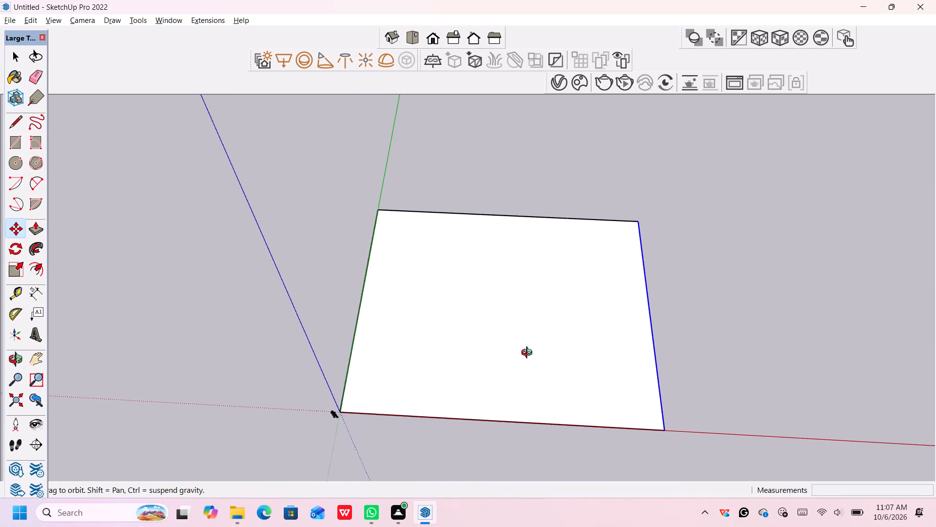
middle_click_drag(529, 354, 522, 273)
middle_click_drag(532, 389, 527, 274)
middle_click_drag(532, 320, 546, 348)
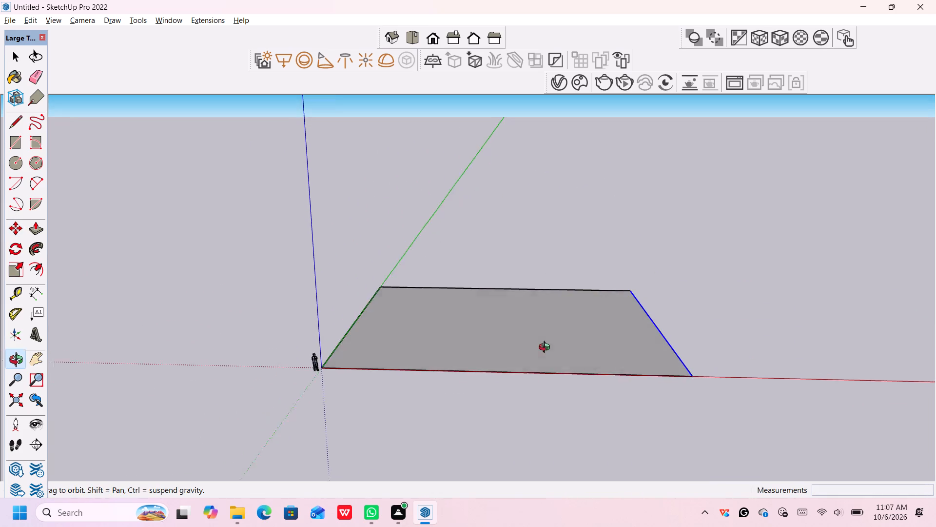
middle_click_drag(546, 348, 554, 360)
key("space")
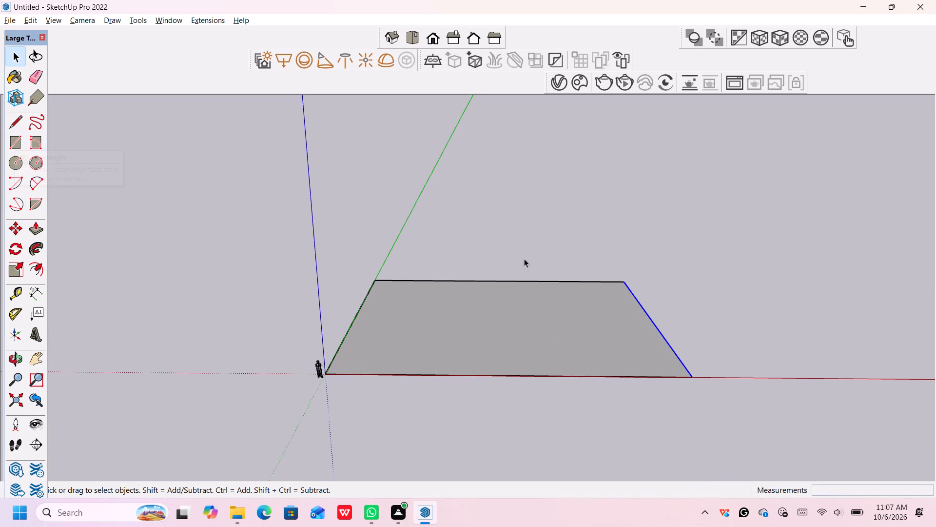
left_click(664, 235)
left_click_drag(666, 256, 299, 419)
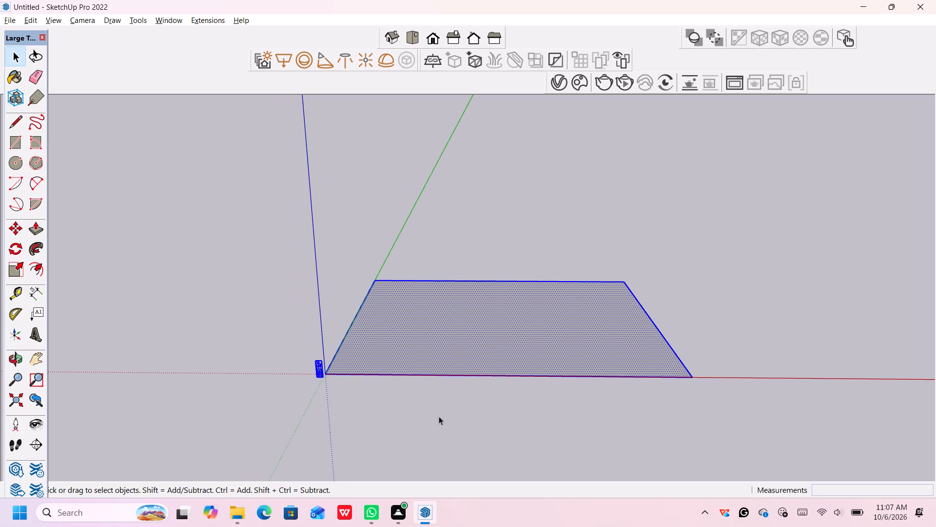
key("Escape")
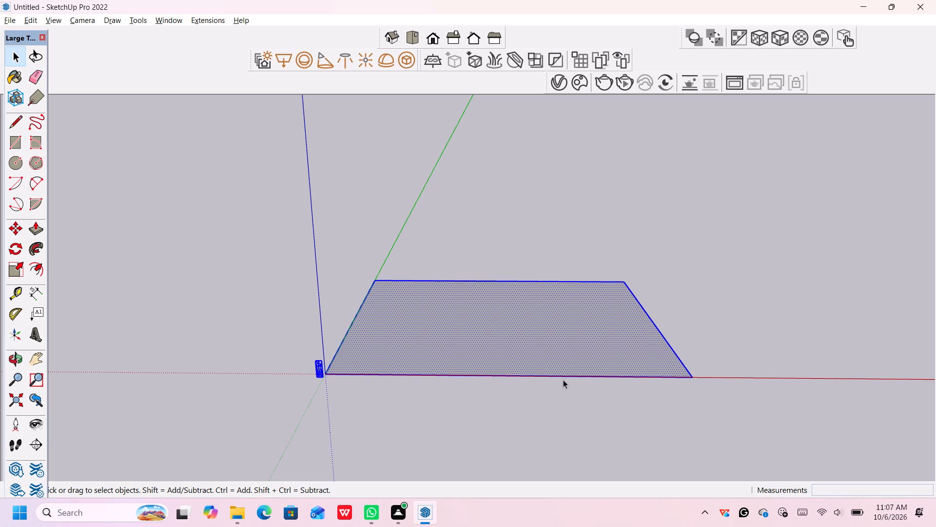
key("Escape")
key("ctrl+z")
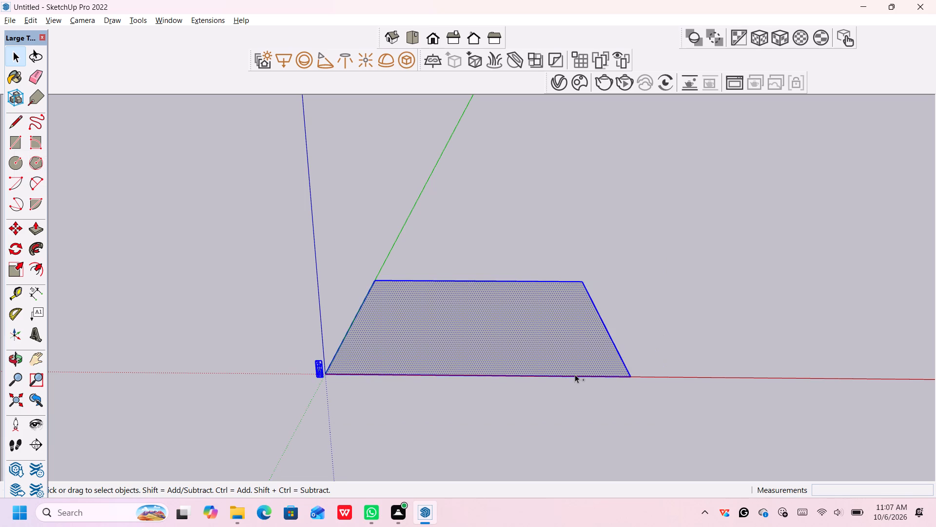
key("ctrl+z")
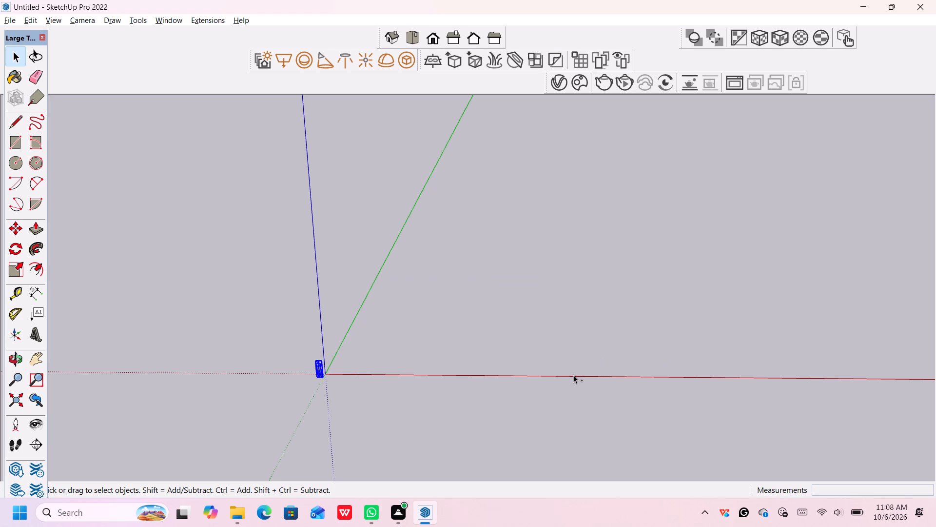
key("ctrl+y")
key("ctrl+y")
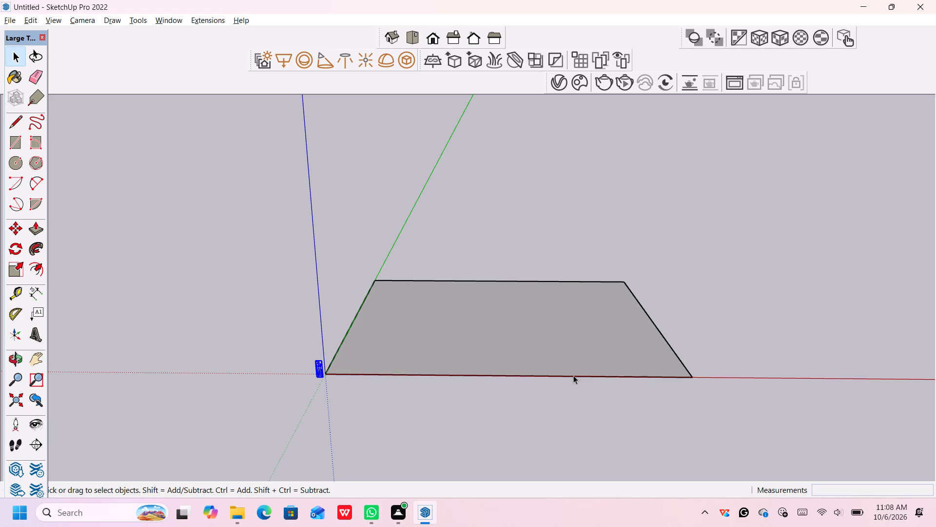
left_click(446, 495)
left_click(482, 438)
Copy the whole ground rectangle, face and edges, along the red axis to about 217' from the original.
double_click(533, 334)
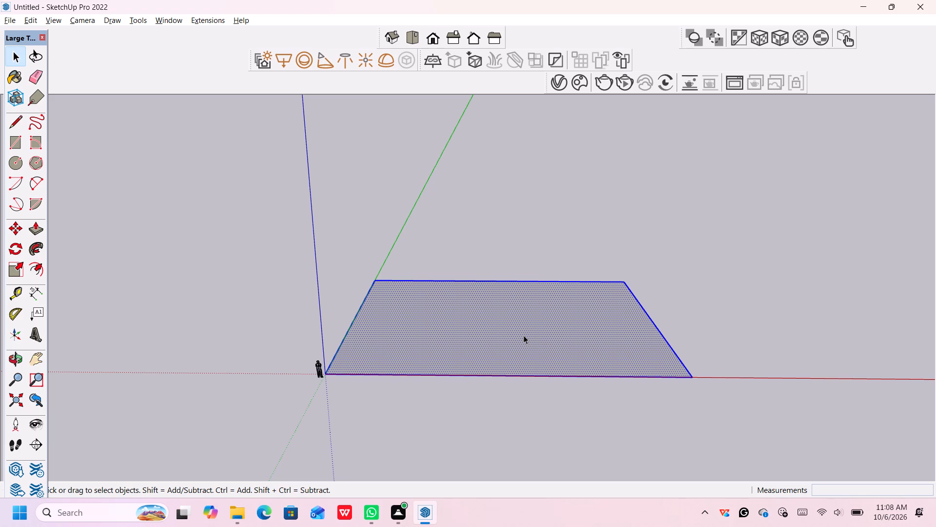
key("m")
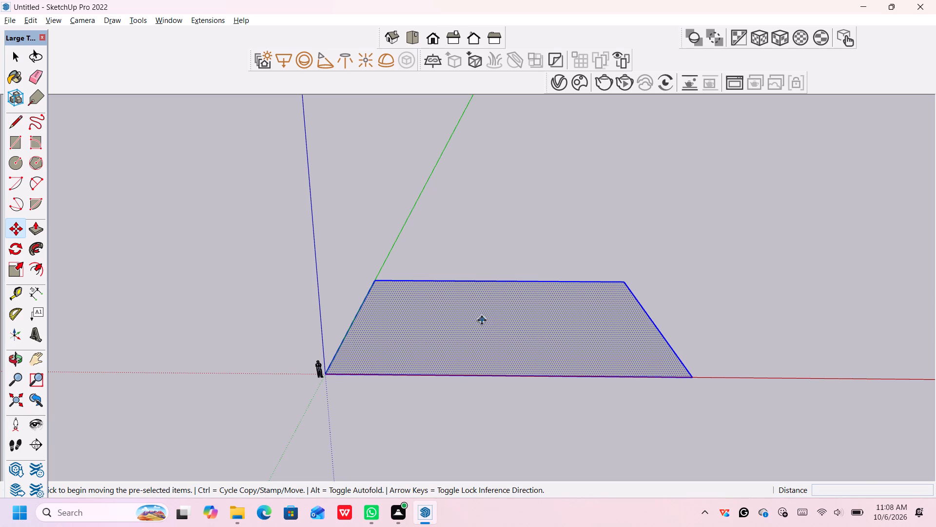
left_click(493, 328)
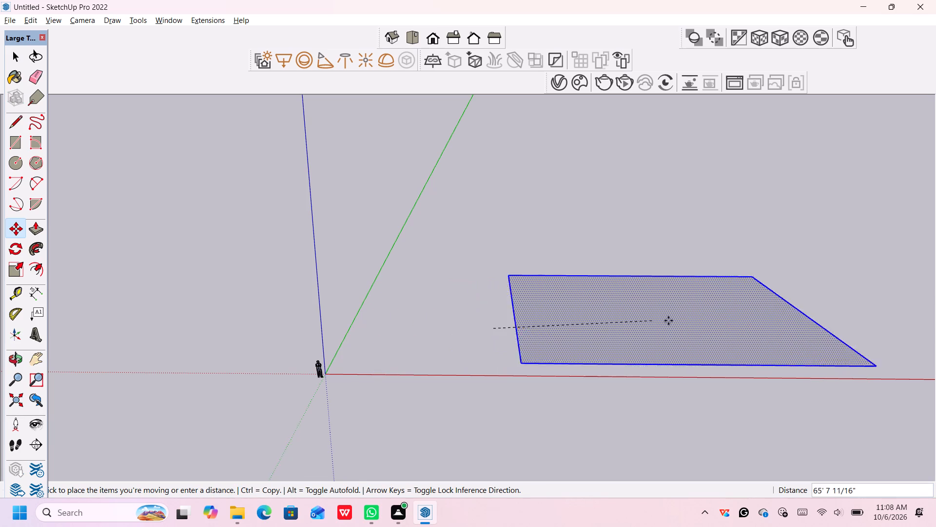
middle_click_drag(760, 338, 607, 337)
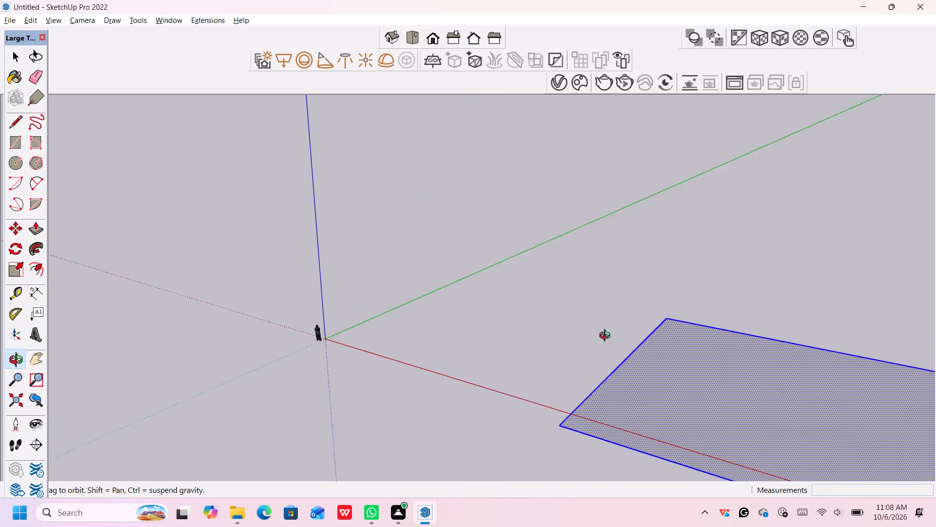
middle_click_drag(607, 337, 717, 362)
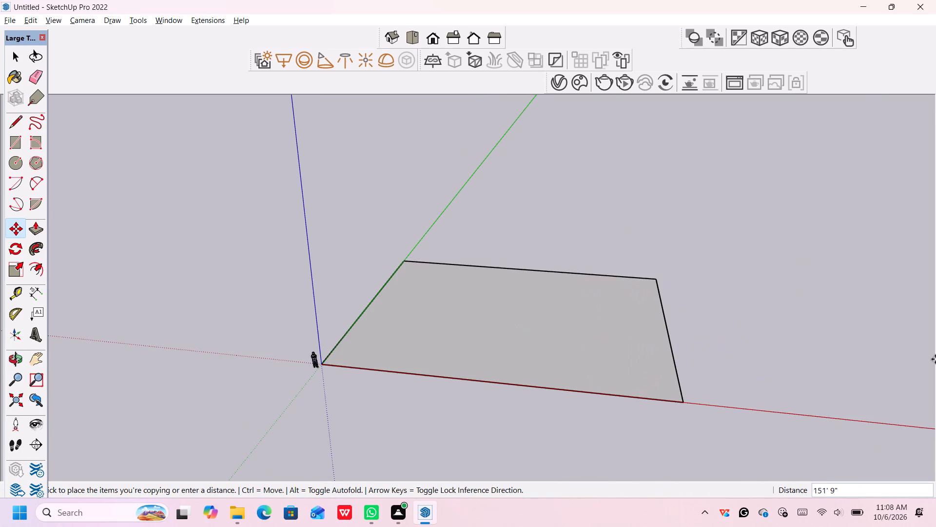
middle_click_drag(923, 362, 923, 362)
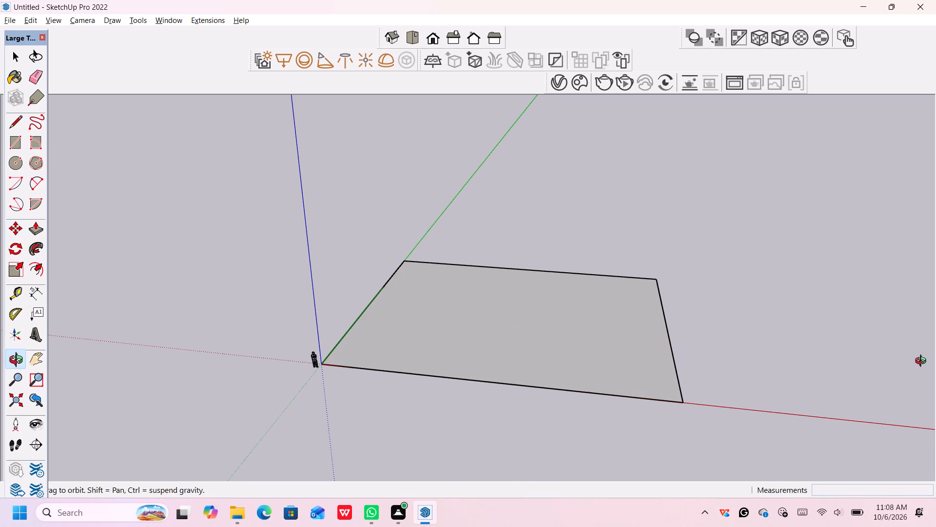
middle_click_drag(923, 362, 604, 346)
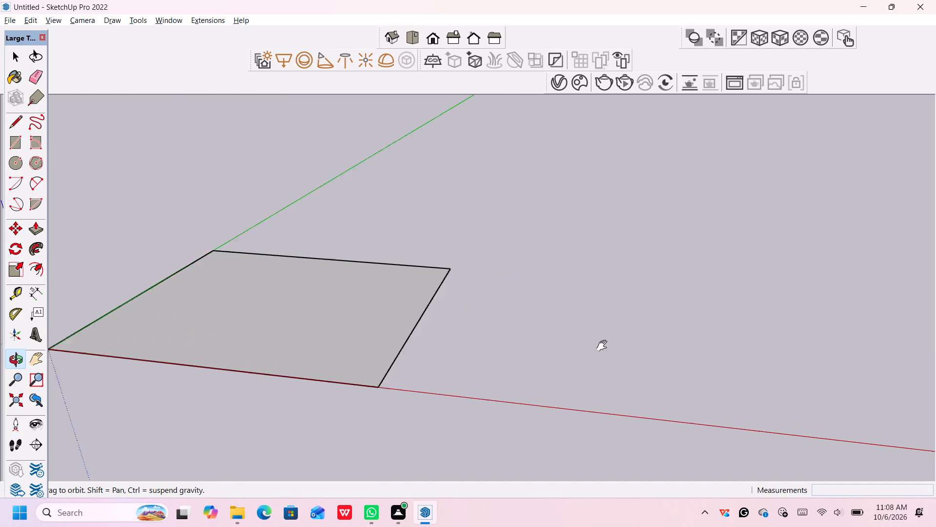
middle_click_drag(604, 346, 518, 344)
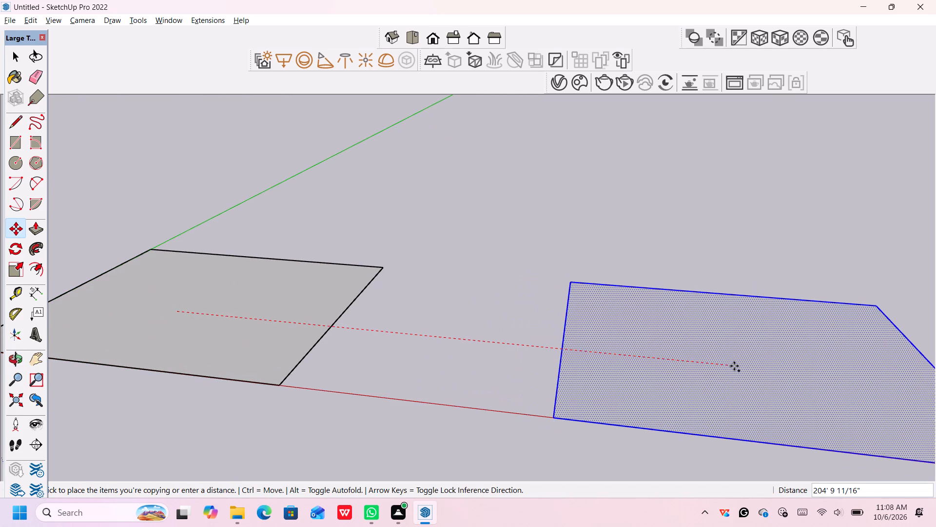
scroll(735, 366, "down", 4)
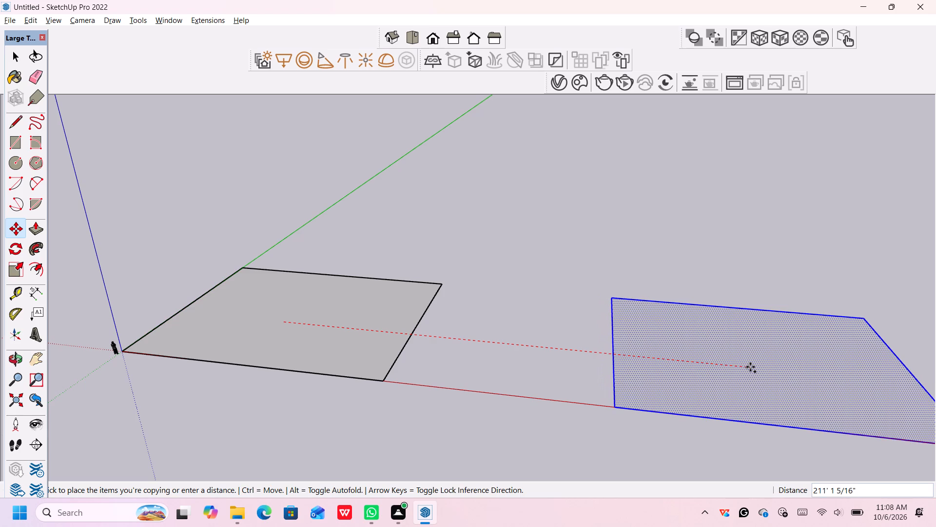
left_click(766, 370)
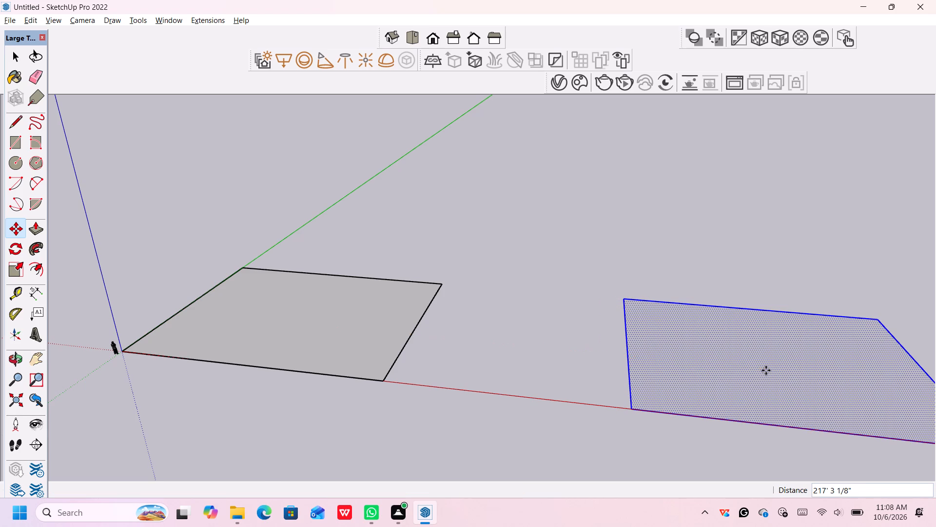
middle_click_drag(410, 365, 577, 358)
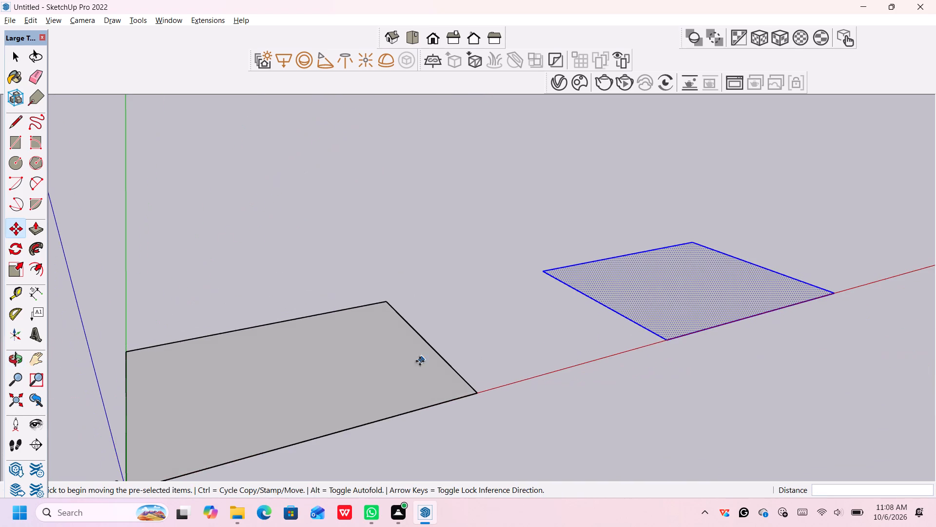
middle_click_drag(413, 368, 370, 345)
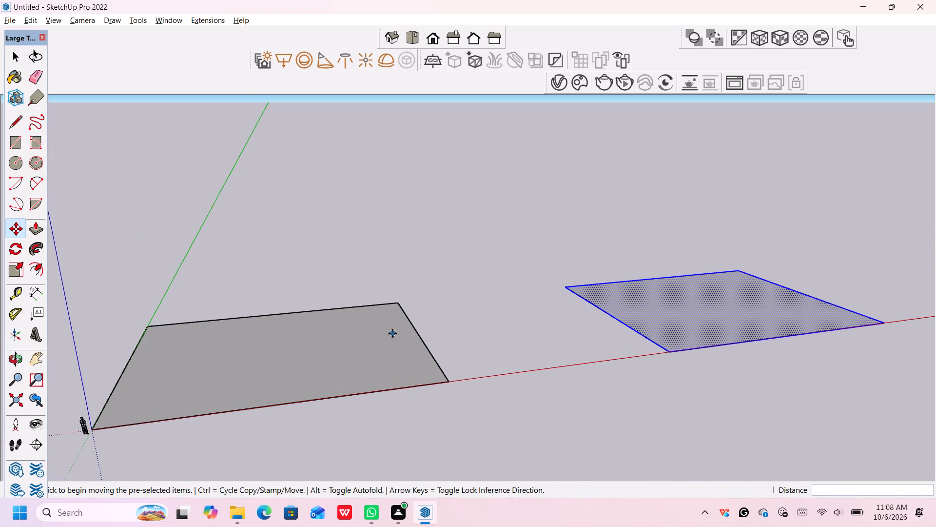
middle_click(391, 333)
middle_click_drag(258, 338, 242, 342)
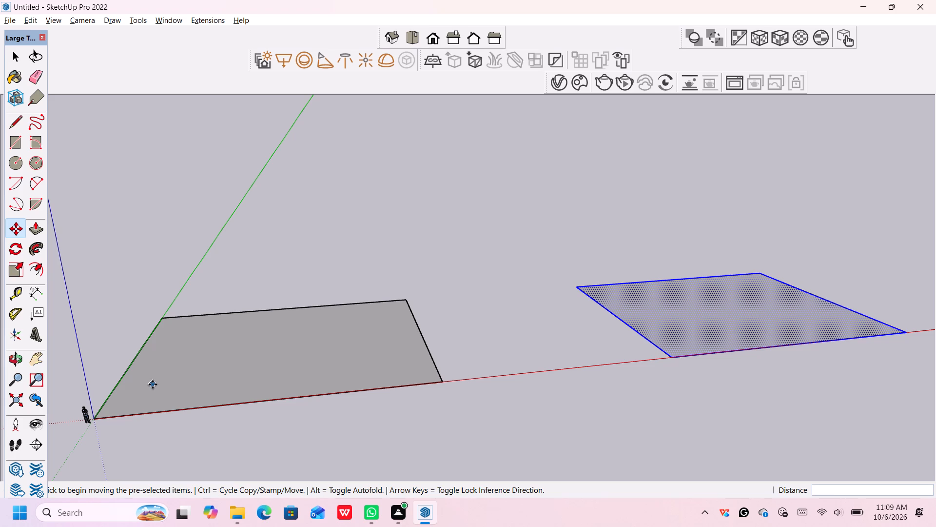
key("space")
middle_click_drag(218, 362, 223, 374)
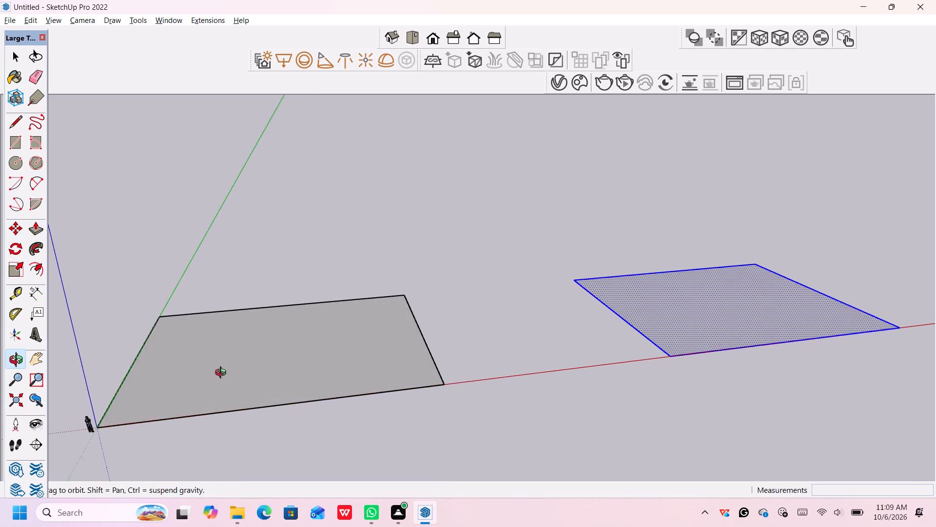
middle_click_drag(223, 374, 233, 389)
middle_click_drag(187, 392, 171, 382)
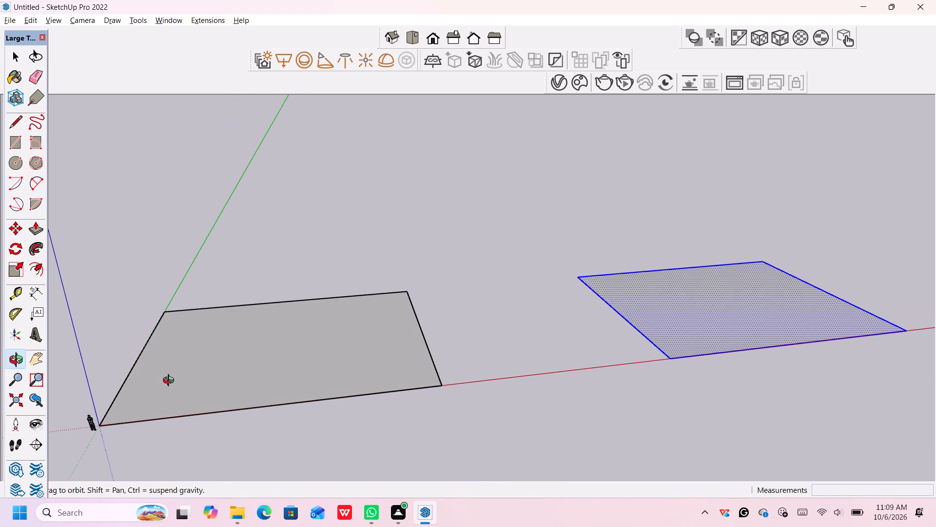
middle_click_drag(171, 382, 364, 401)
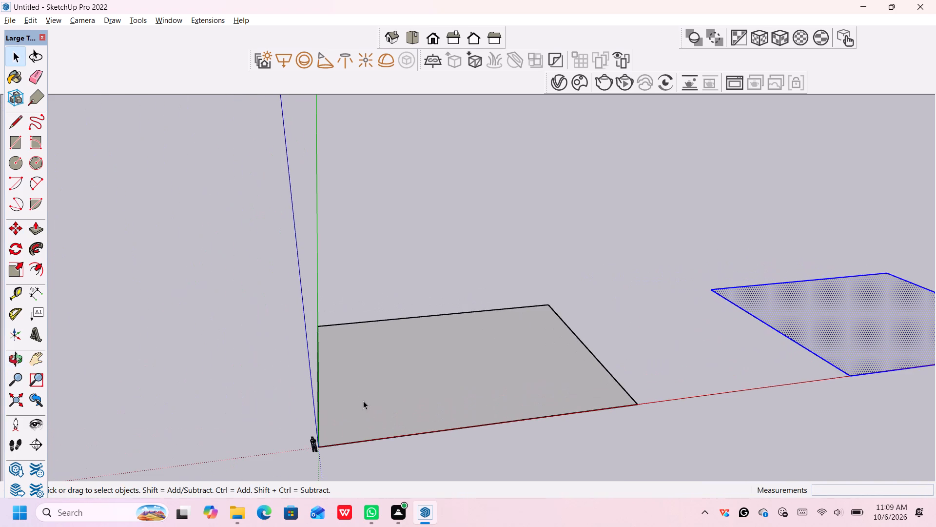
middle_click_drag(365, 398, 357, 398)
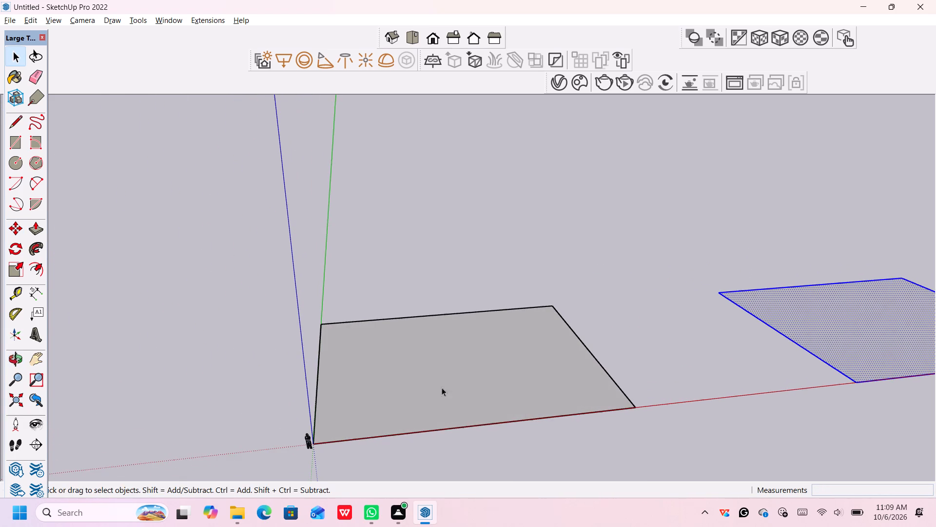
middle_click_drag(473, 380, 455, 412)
Switch to the top view and draw an 8' by 4' rectangle inside the original ground rectangle, with its first corner at the origin.
left_click(409, 32)
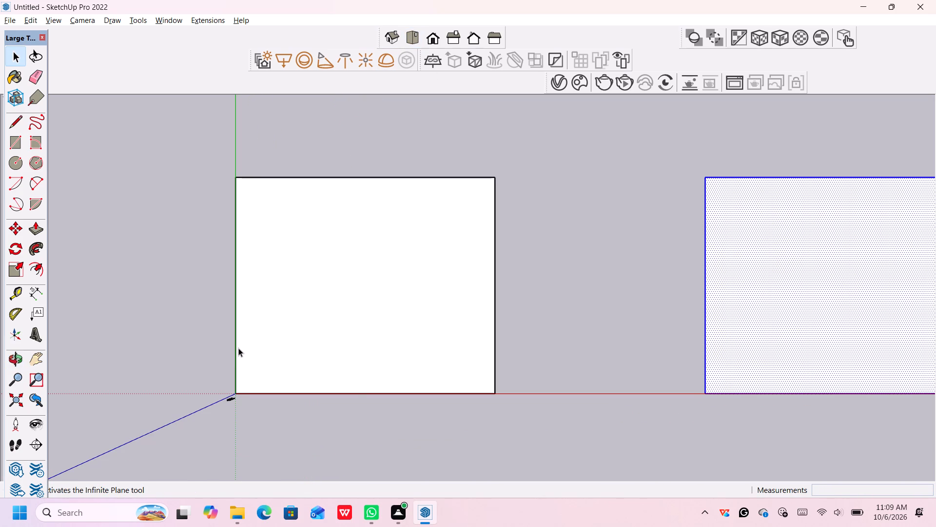
key("r")
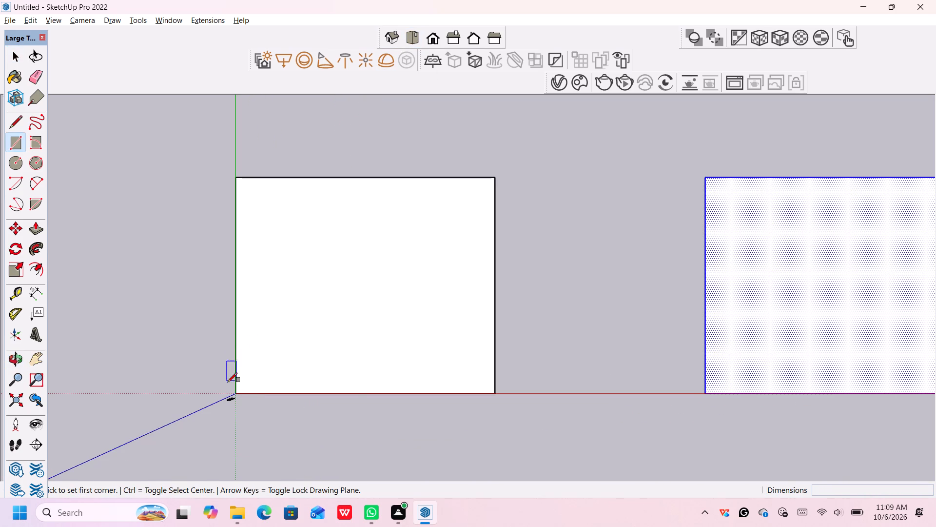
left_click(234, 393)
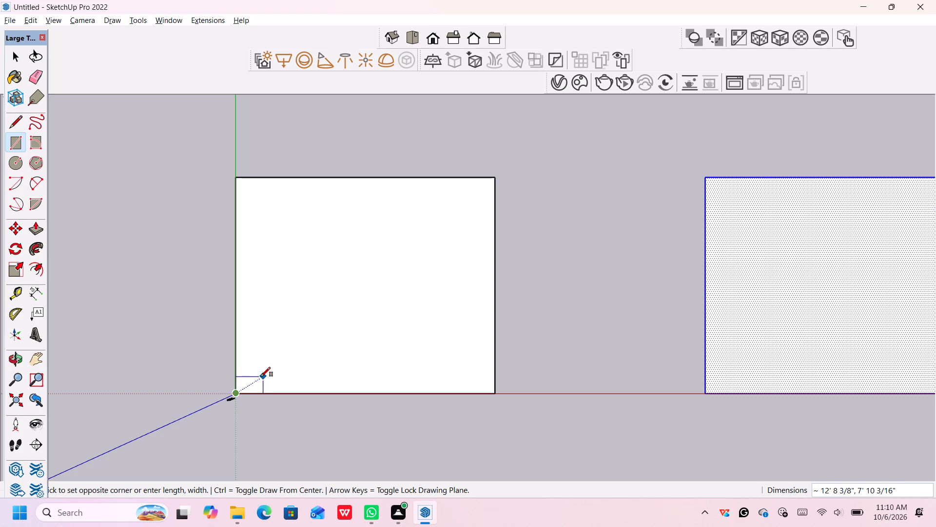
scroll(260, 372, "up", 3)
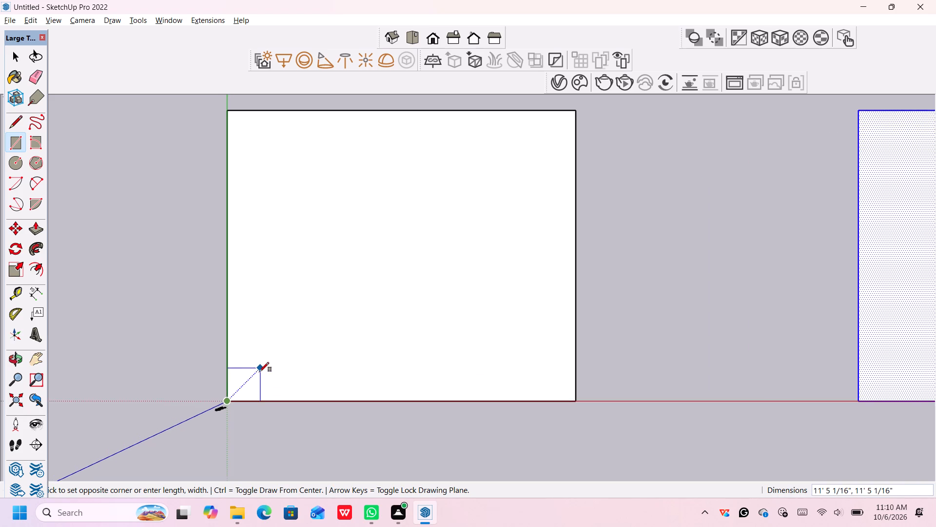
scroll(259, 372, "up", 7)
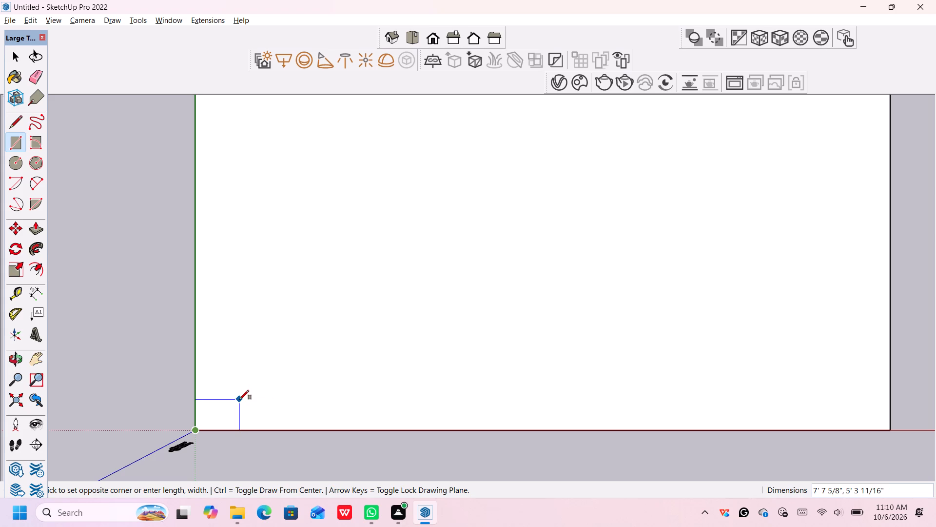
key("8")
key("apostrophe")
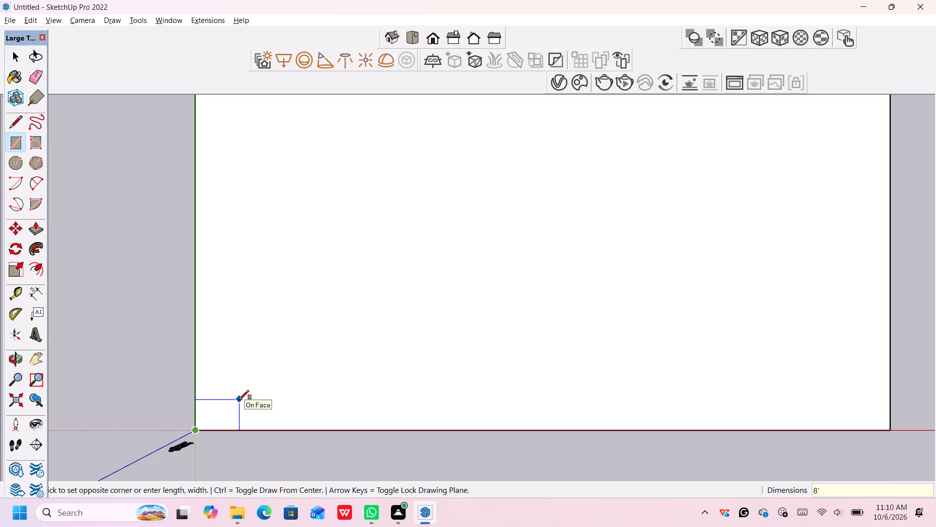
key("comma")
key("4")
key("apostrophe")
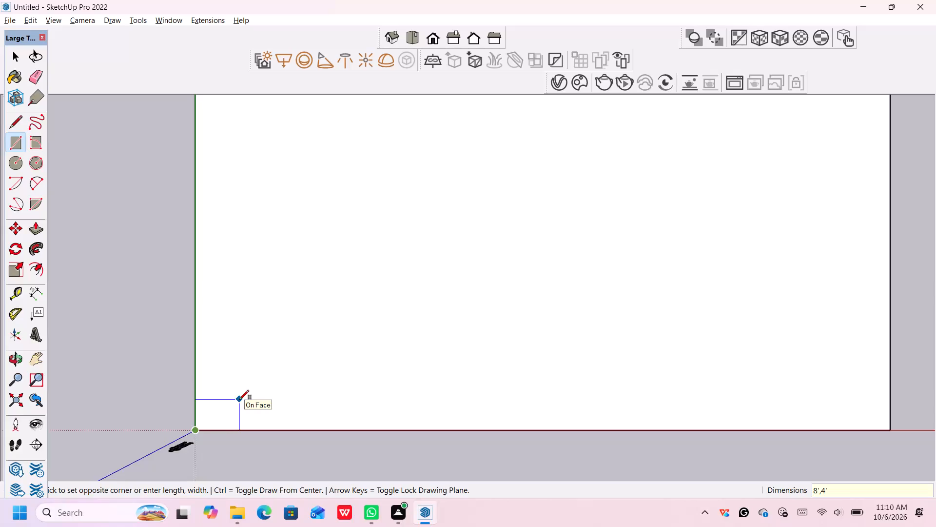
key("Return")
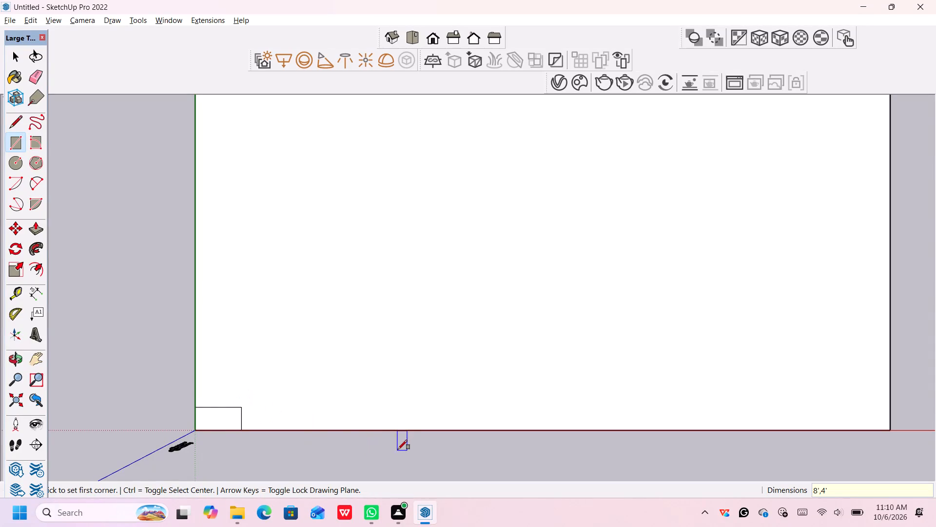
scroll(400, 449, "down", 5)
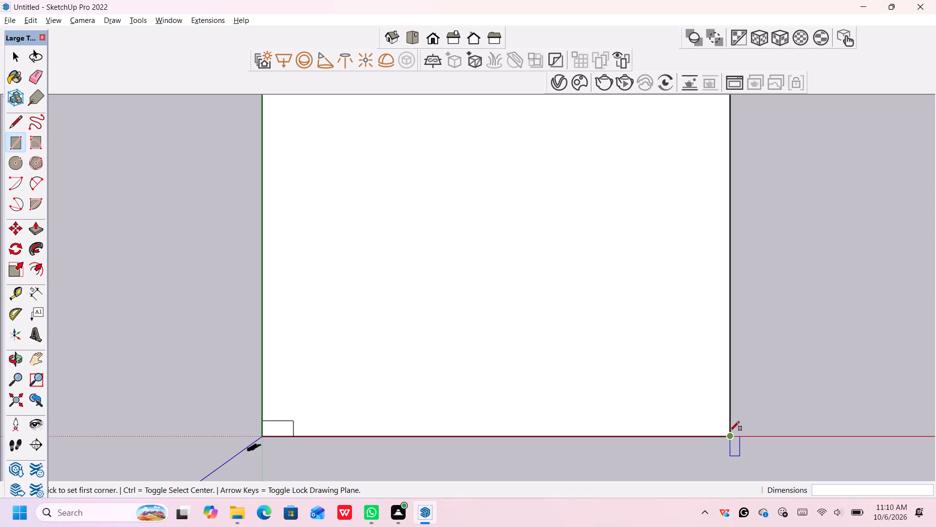
Undo the 8' by 4' rectangle at the origin corner of the ground.
scroll(444, 424, "down", 4)
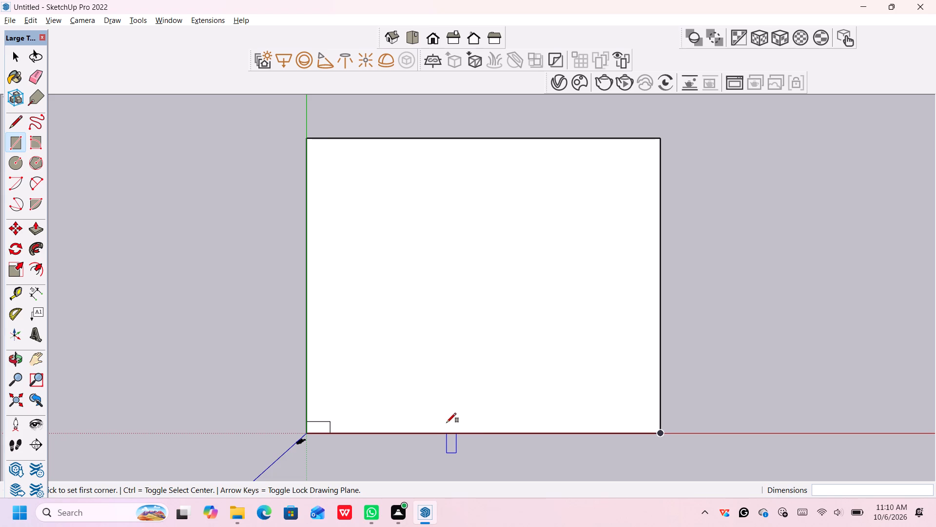
key("ctrl+z")
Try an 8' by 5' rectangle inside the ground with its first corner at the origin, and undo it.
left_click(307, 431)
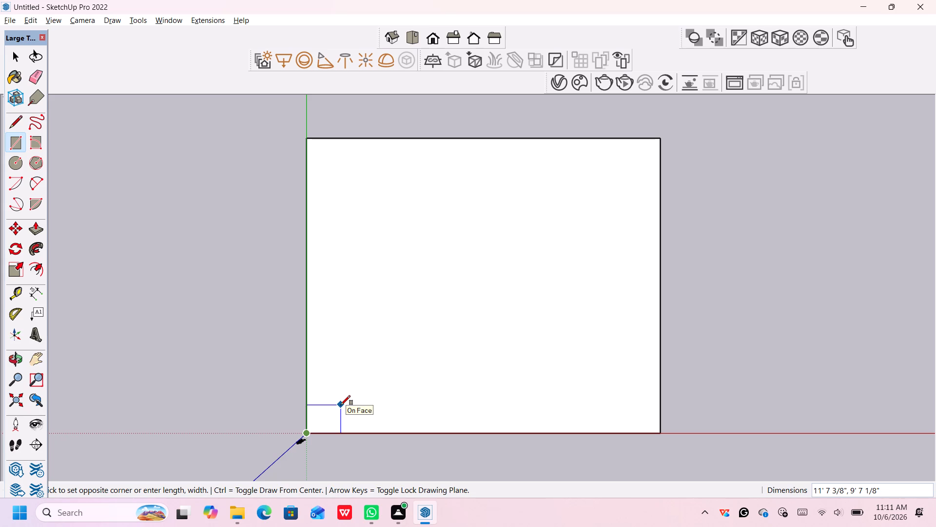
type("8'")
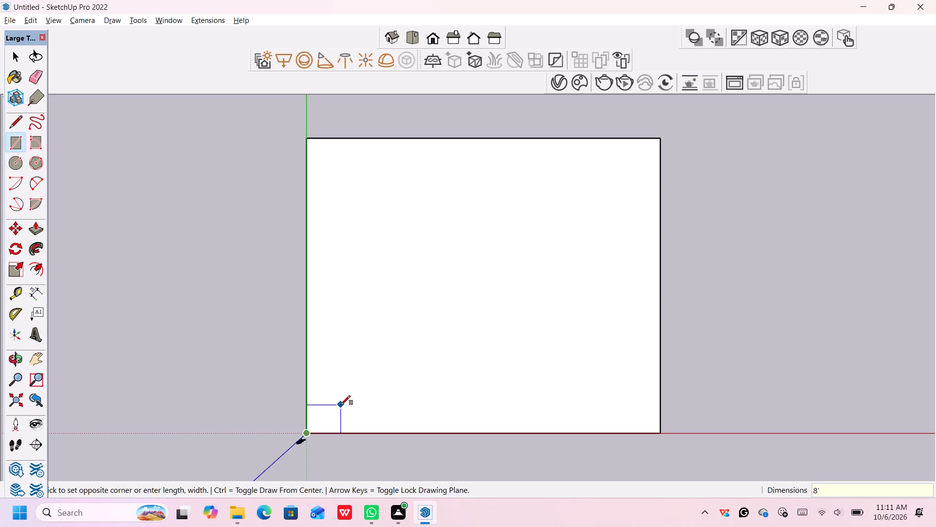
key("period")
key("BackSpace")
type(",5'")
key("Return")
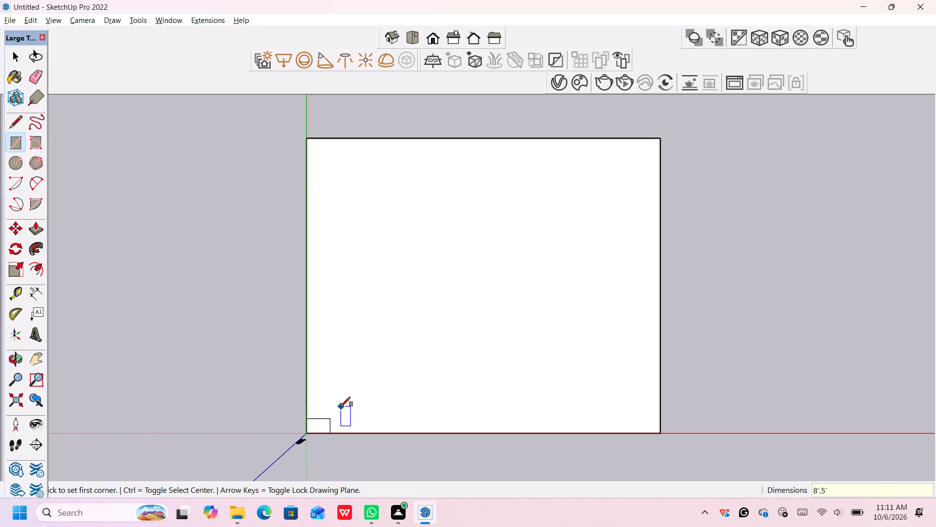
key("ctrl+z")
Draw an 11' by 8' rectangle inside the ground with its first corner at the origin.
left_click(309, 431)
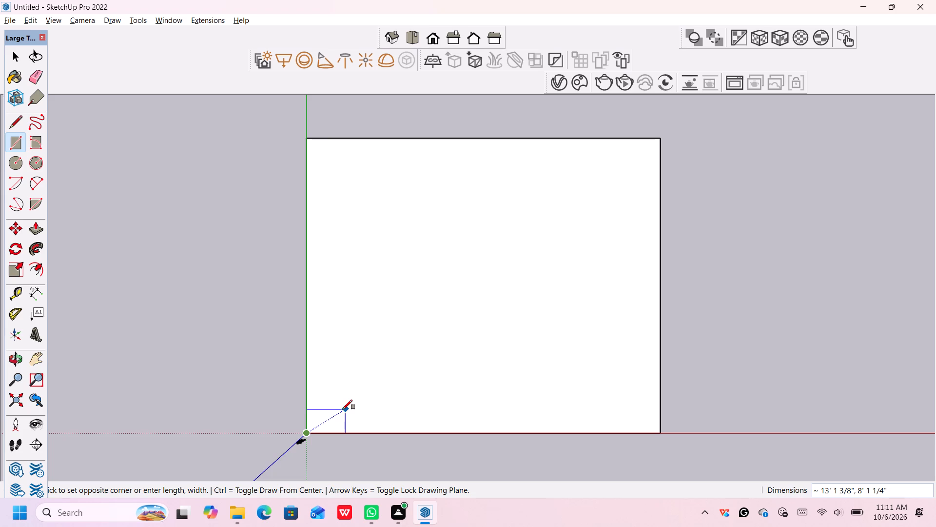
type("11'")
key("comma")
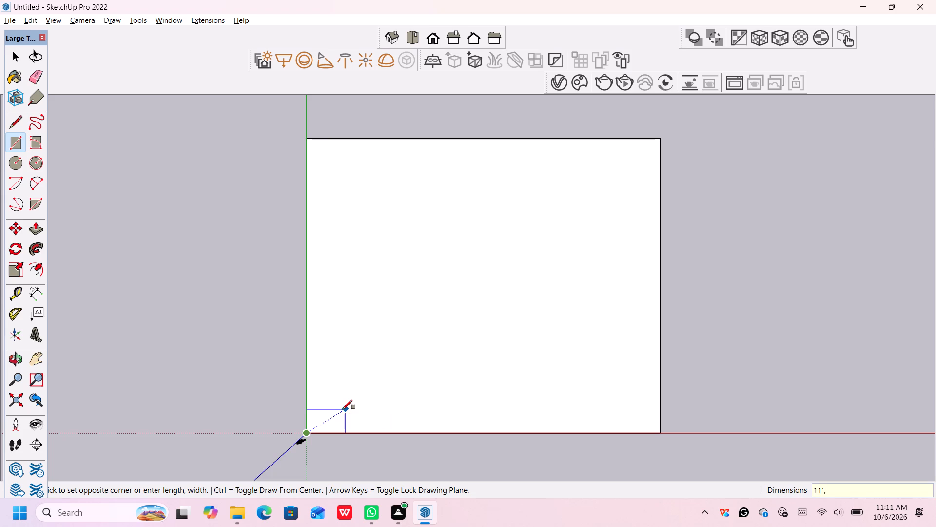
type("8'")
key("Return")
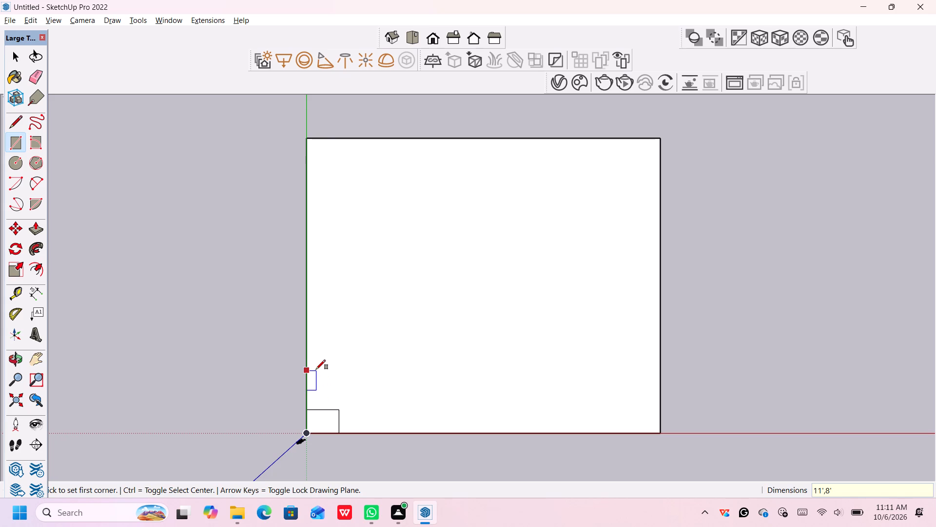
key("Escape")
key("Escape")
key("space")
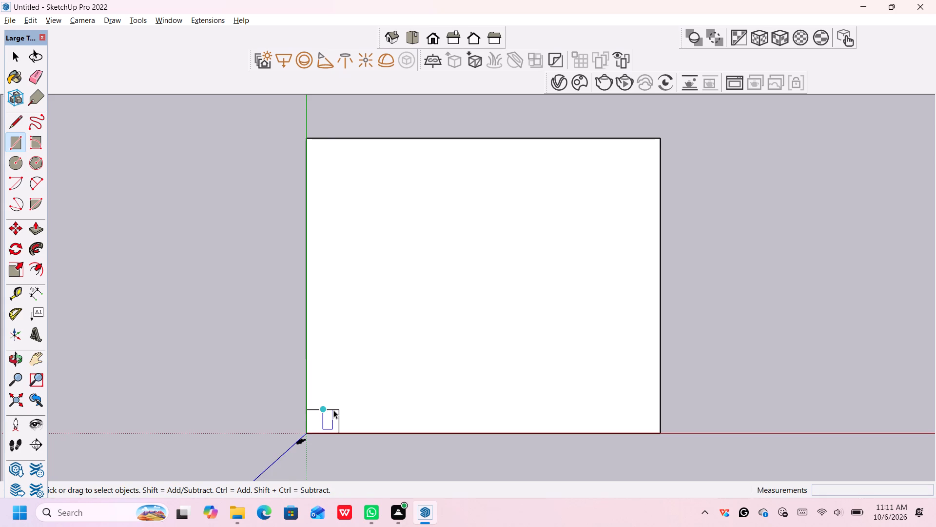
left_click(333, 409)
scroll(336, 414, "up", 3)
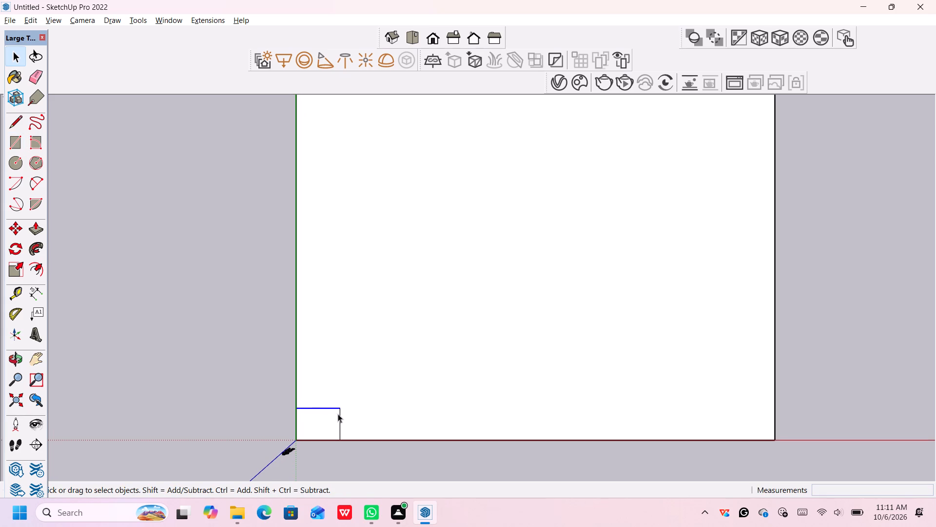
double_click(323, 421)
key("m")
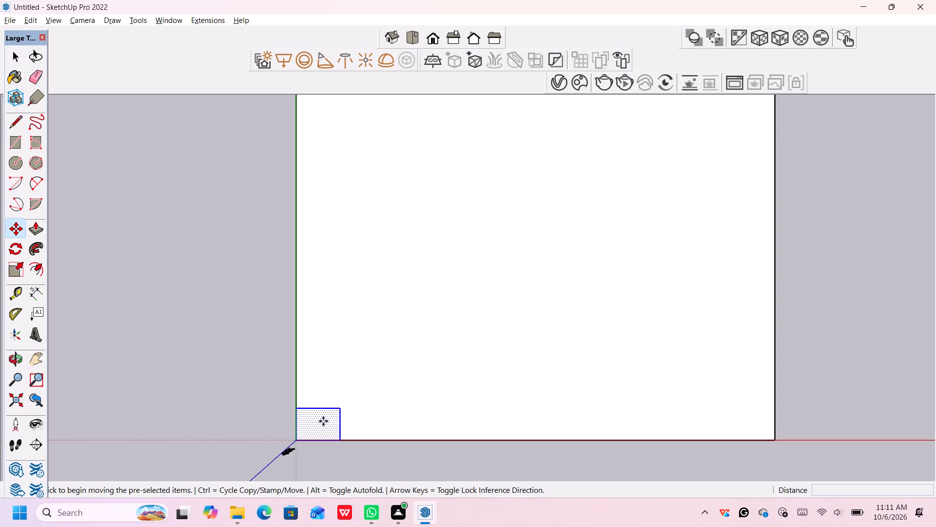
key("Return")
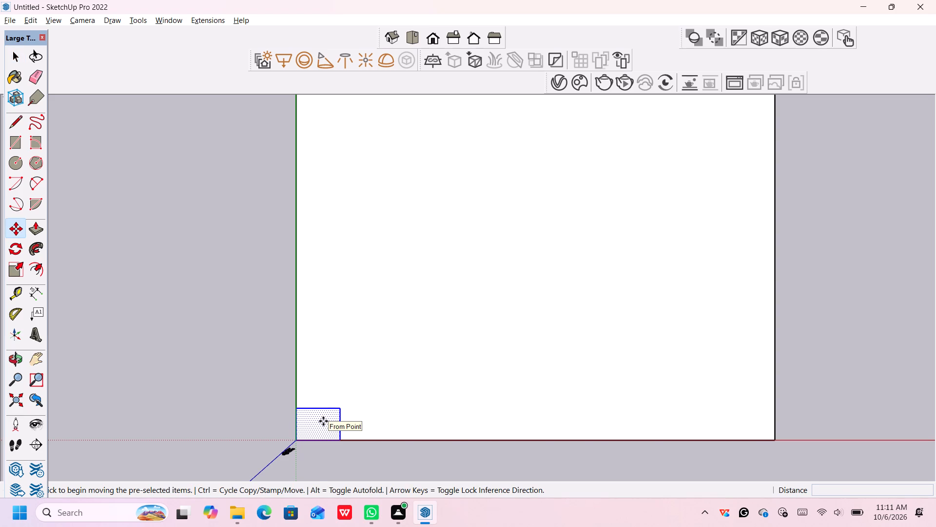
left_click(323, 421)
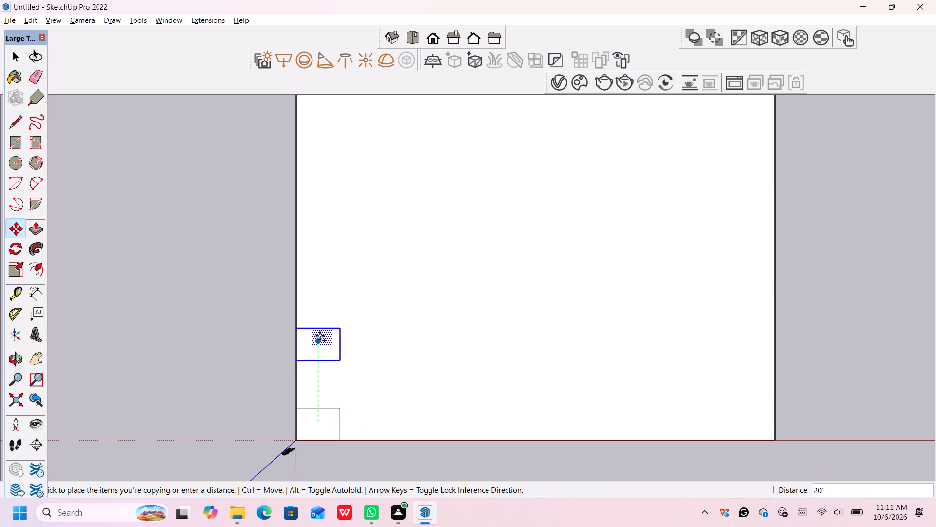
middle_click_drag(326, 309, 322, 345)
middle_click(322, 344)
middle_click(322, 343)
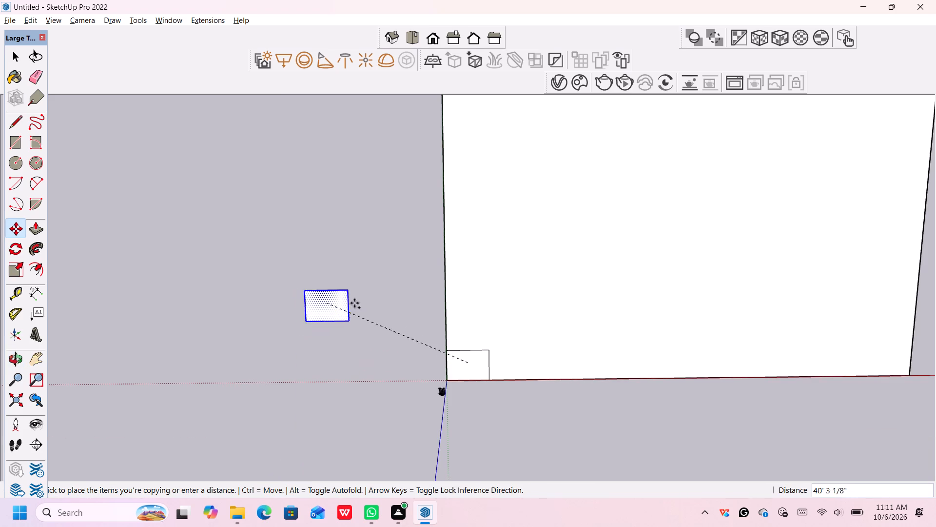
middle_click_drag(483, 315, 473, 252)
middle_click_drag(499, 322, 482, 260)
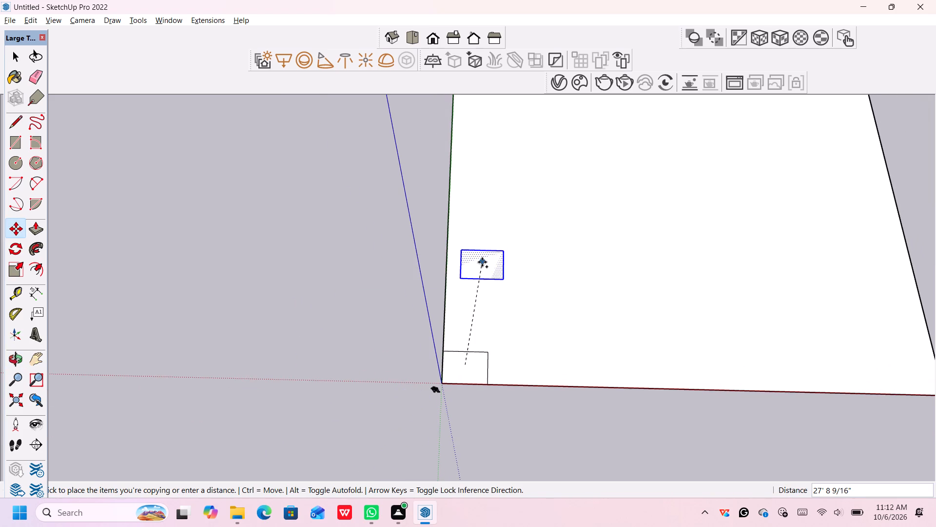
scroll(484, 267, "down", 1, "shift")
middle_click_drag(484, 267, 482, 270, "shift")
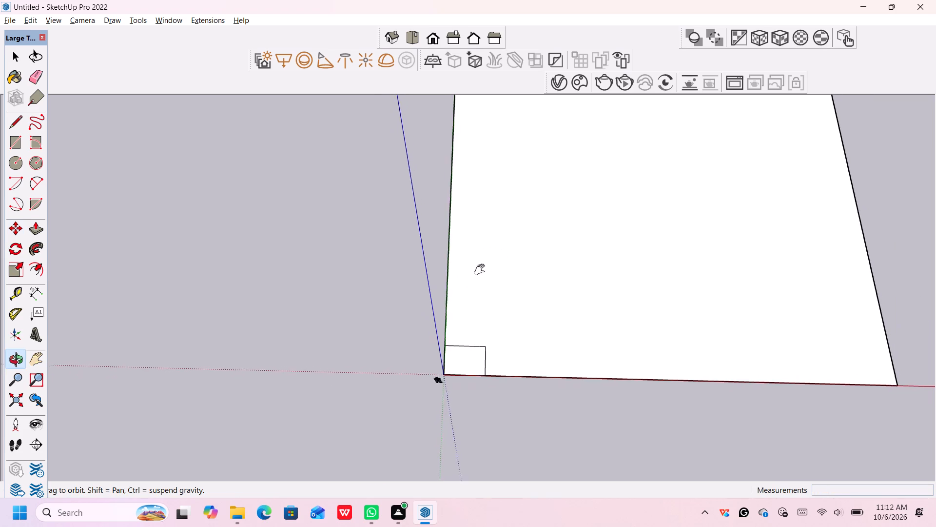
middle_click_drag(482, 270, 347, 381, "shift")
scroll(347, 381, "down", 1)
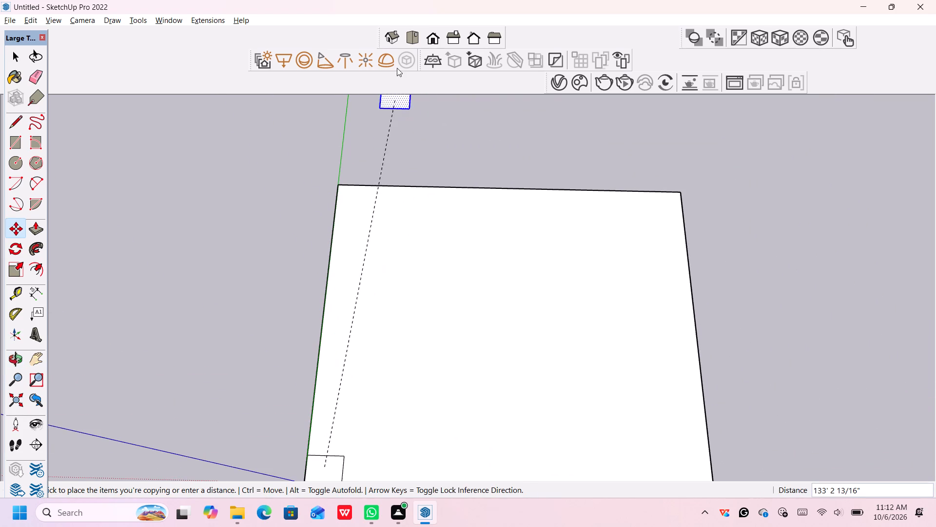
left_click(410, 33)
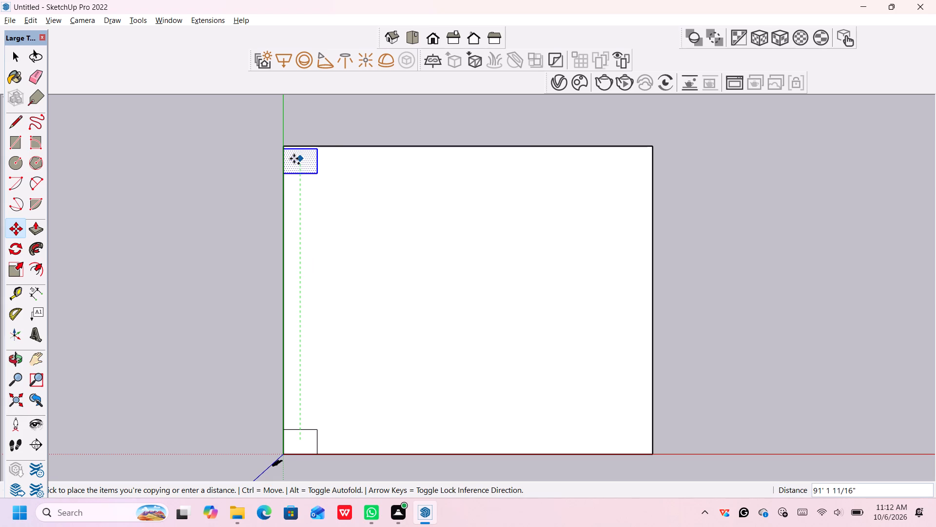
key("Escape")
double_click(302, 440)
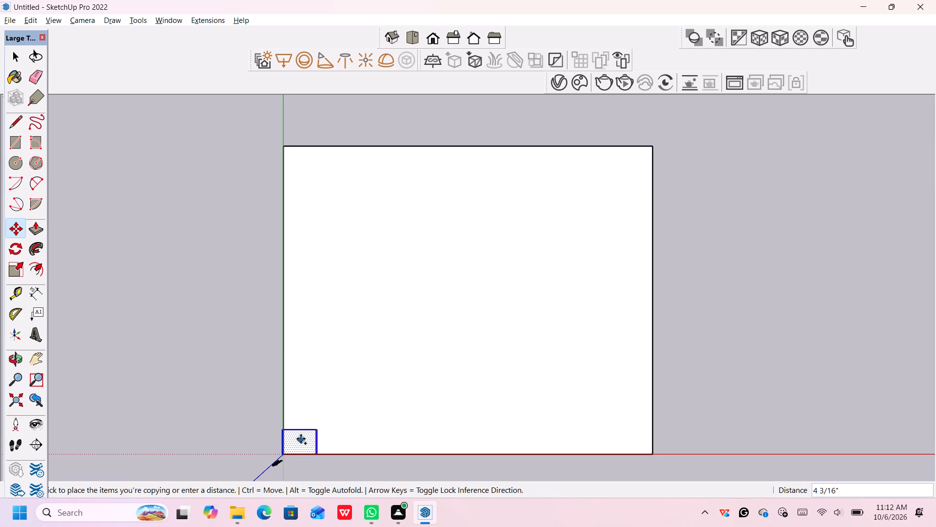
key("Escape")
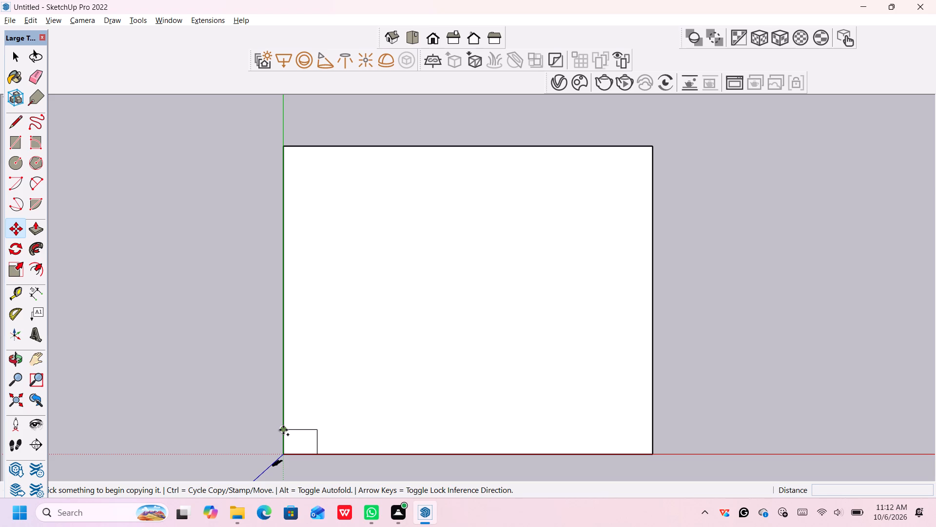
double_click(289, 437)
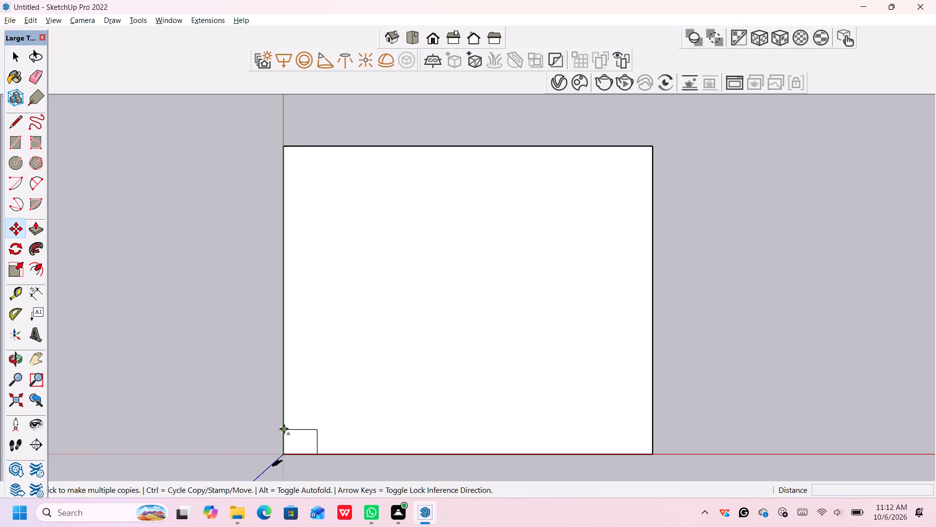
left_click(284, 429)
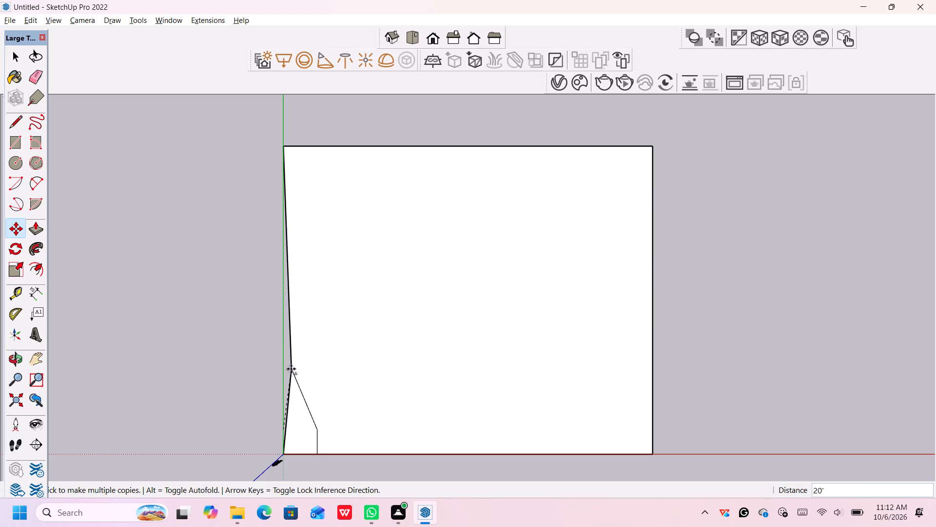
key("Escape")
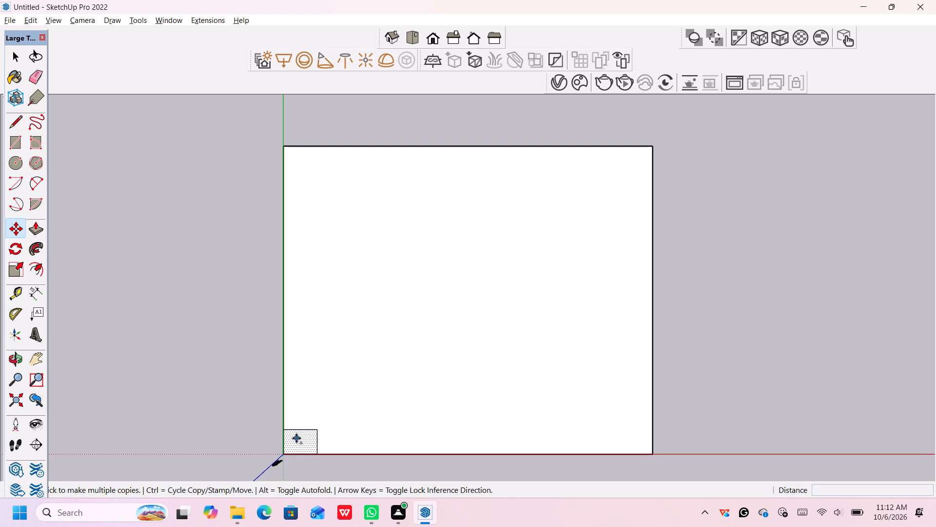
Copy the 11' by 8' rectangle about 89' to a free spot outside the ground, near its far corner on the green axis.
left_click(296, 438)
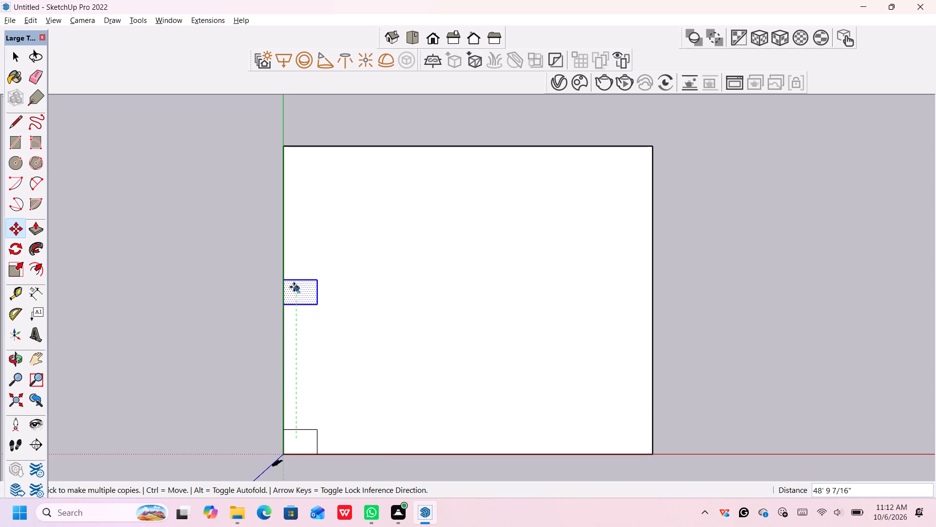
scroll(296, 289, "up", 4)
scroll(296, 289, "down", 2)
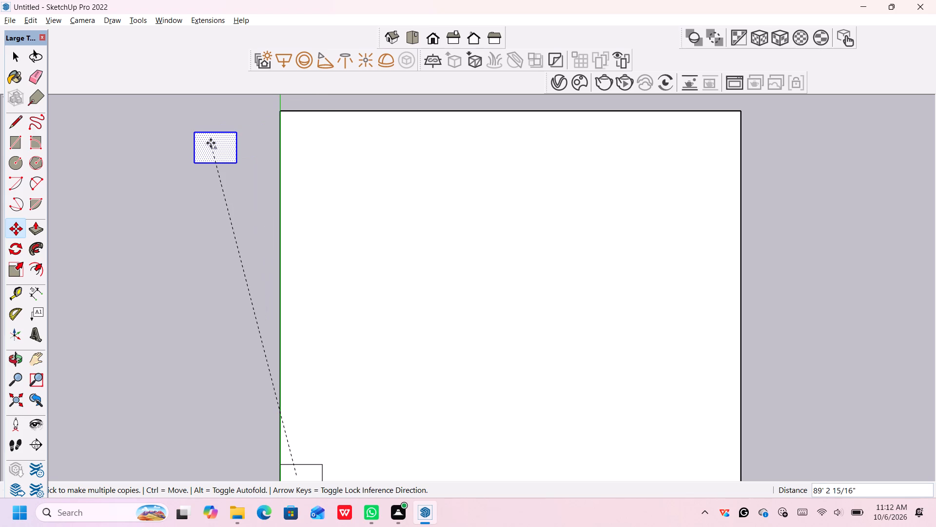
left_click(211, 143)
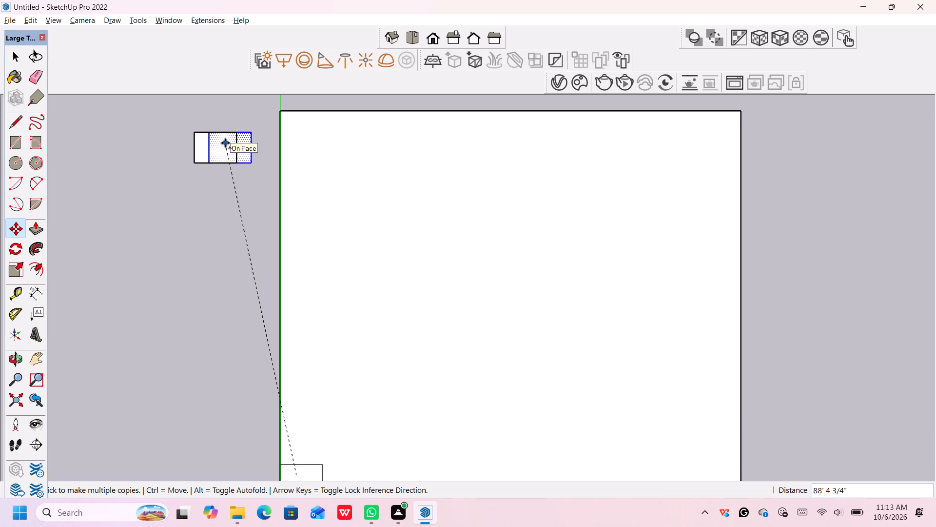
key("space")
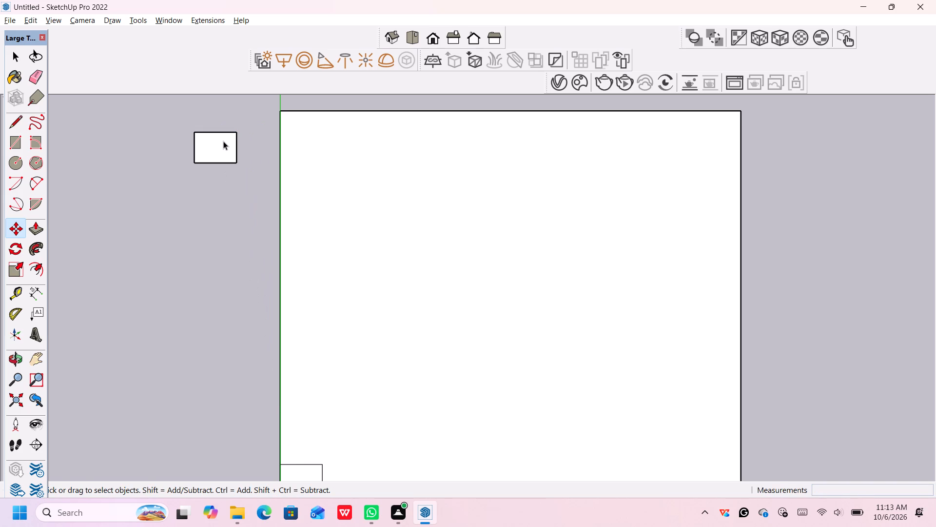
Move the copied rectangle, face and edges, by its outer far corner onto the ground's far corner on the green axis.
left_click(222, 141)
double_click(218, 141)
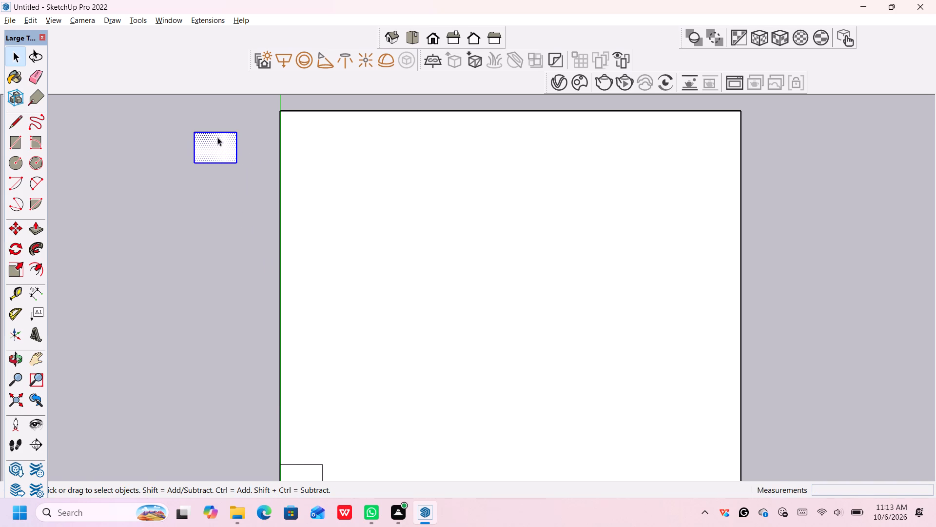
key("m")
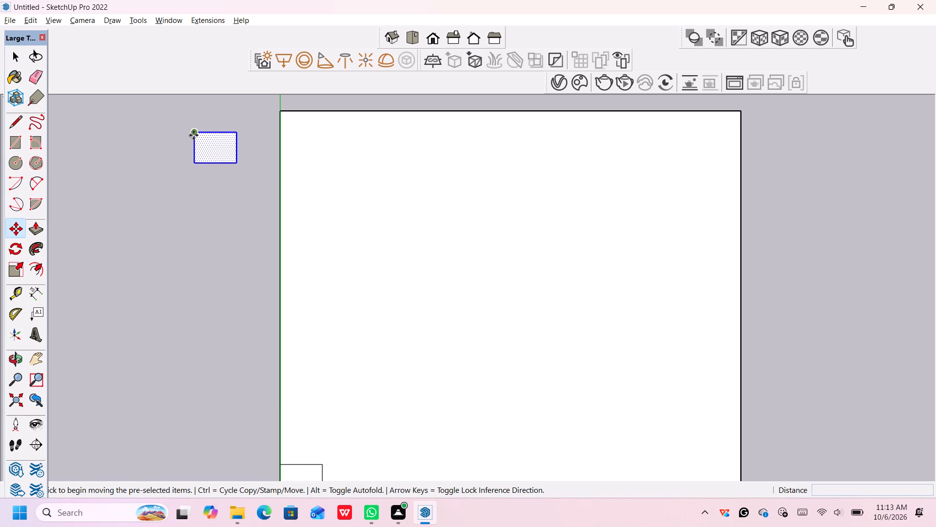
left_click(194, 132)
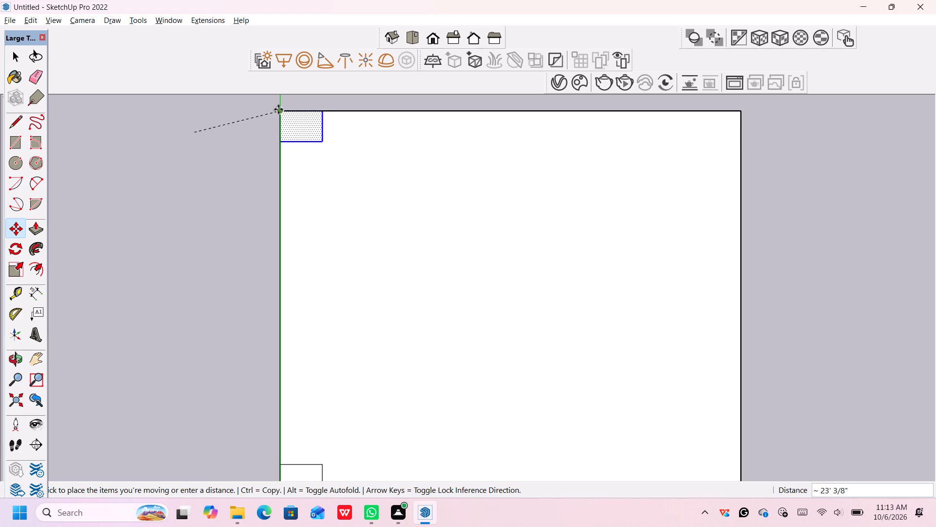
left_click(278, 110)
Copy the 11' by 8' rectangle 50' from the ground's far green-axis corner back along the green-axis edge.
scroll(322, 187, "down", 1)
middle_click_drag(322, 212, 318, 156)
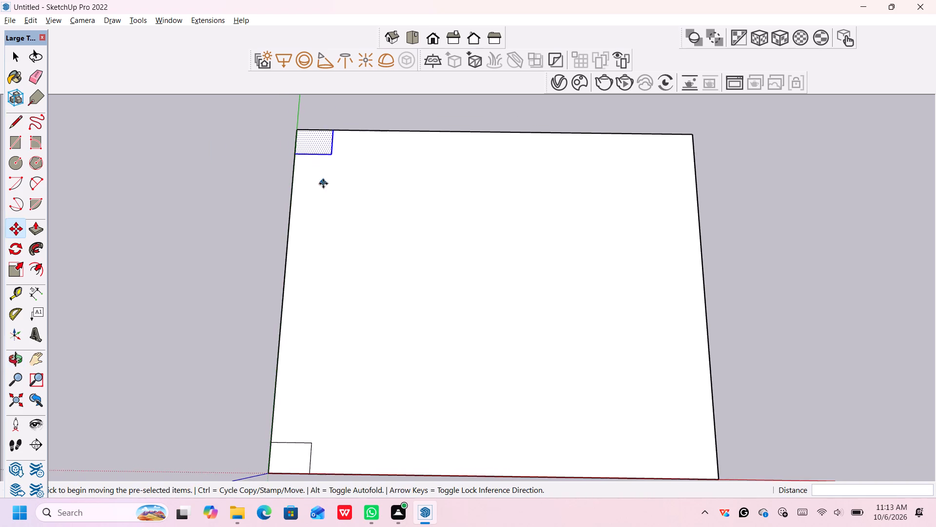
middle_click_drag(322, 194, 327, 233)
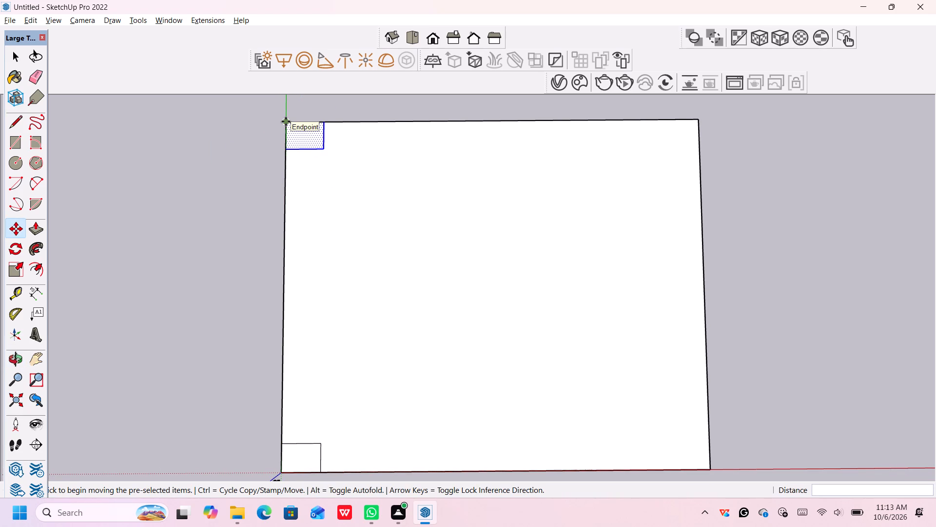
left_click(286, 122)
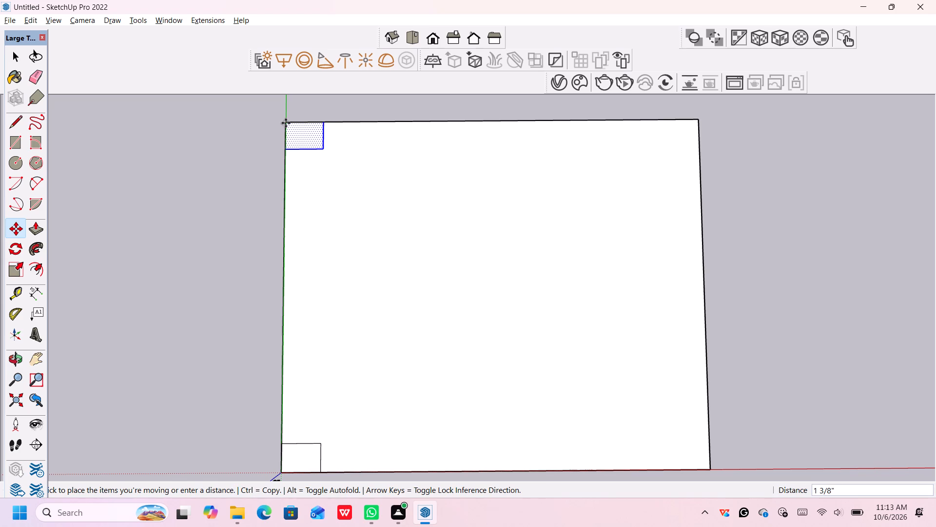
left_click(280, 292)
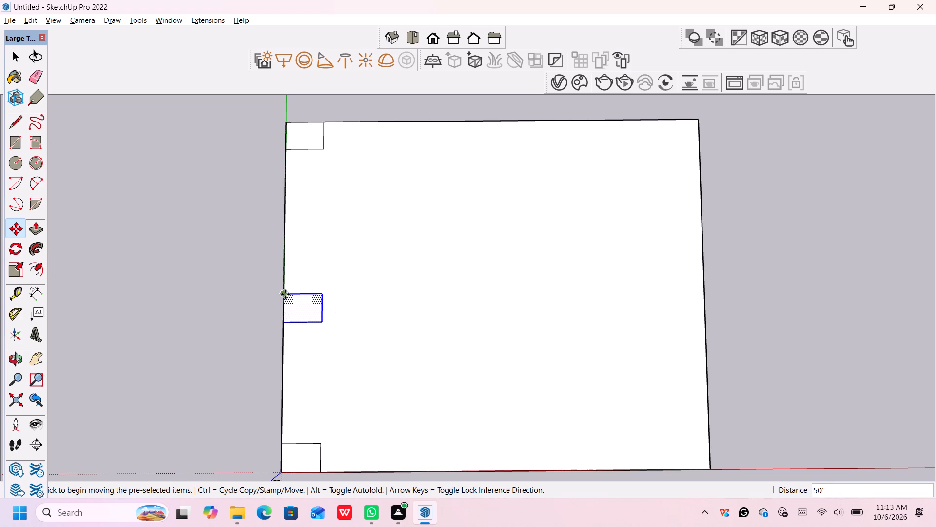
Copy the rectangle midway along the green-axis edge 109' straight across to the ground's opposite edge.
left_click(322, 293)
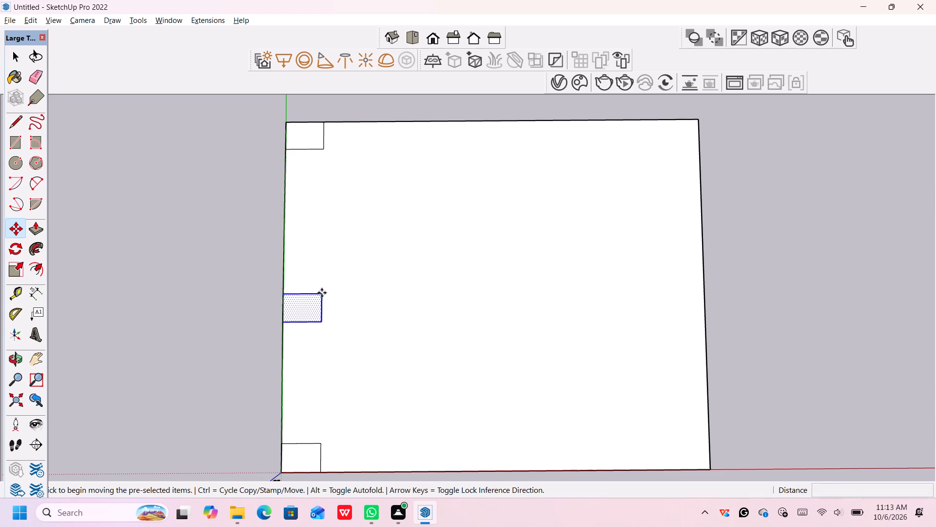
left_click(704, 290)
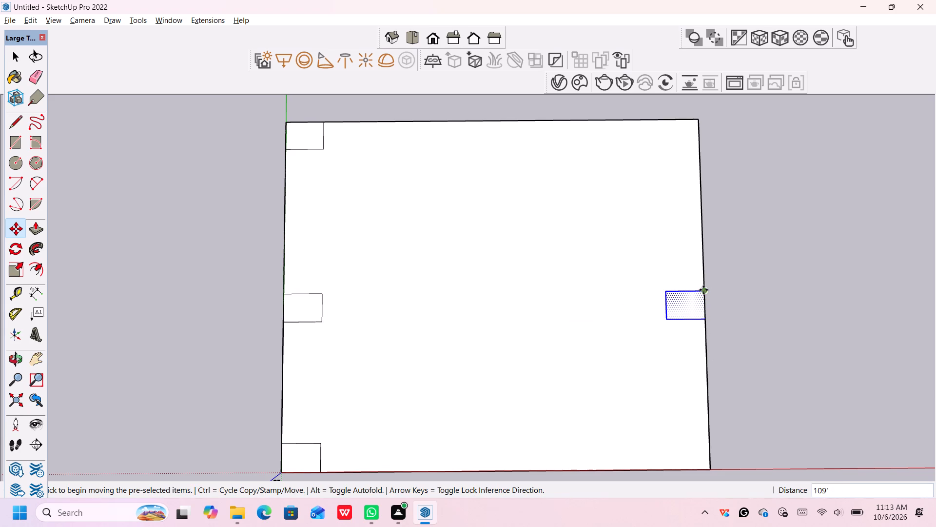
Copy the opposite-edge rectangle 42' into the ground's red-axis corner, and copy that one 92' into the corner diagonally opposite the origin.
left_click(704, 318)
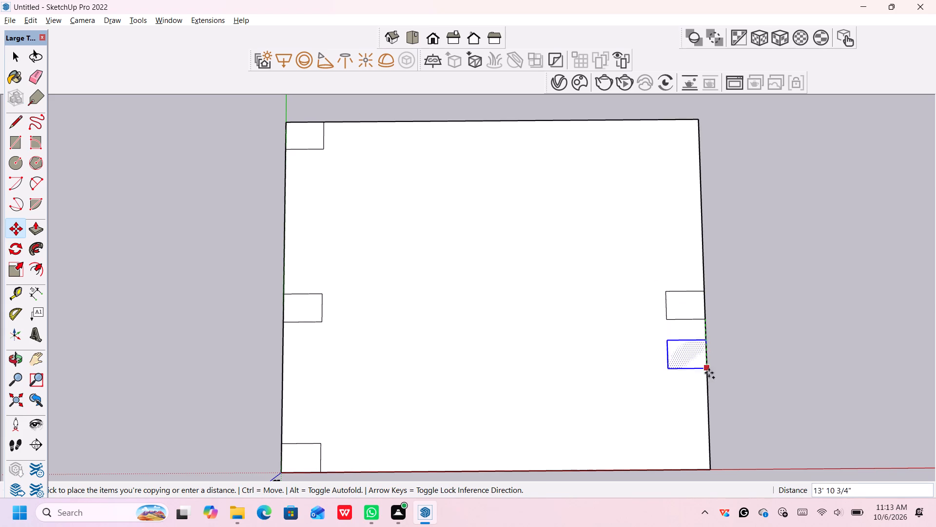
left_click(709, 466)
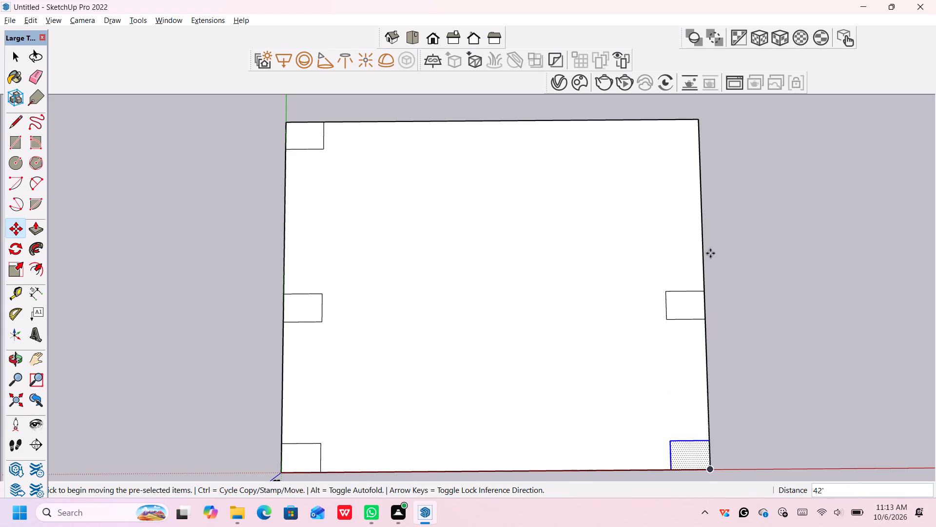
left_click(709, 440)
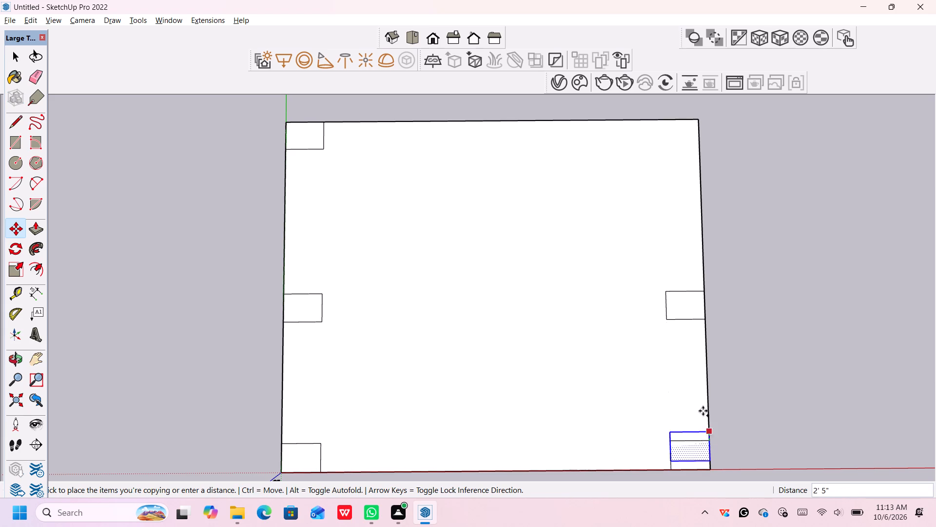
left_click(699, 121)
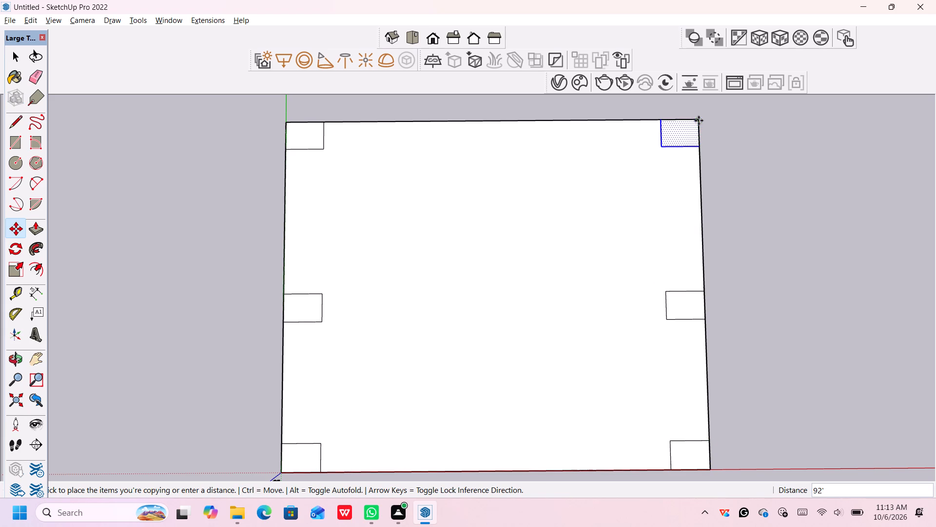
key("space")
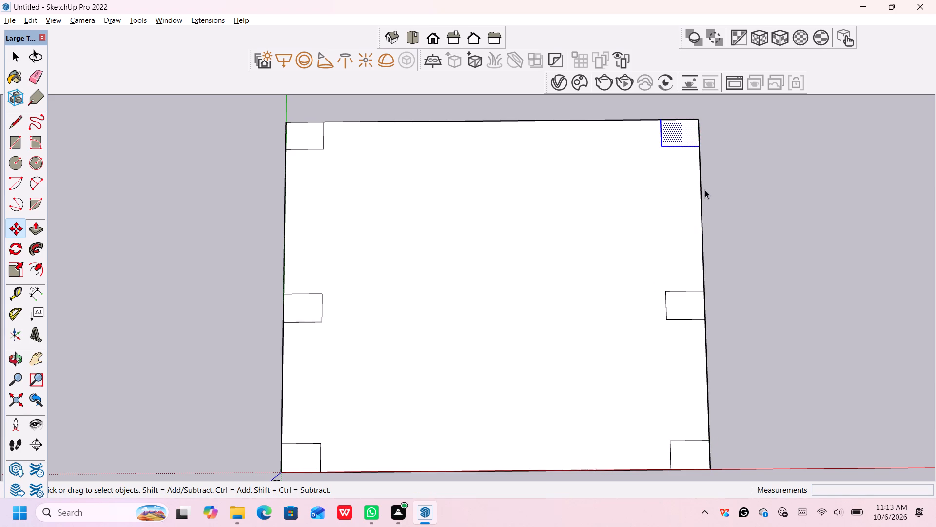
key("space")
Copy the rectangle in the corner diagonally opposite the origin about 104' to near the middle of the ground's red-axis edge.
scroll(726, 193, "down", 3)
middle_click_drag(734, 209, 733, 209)
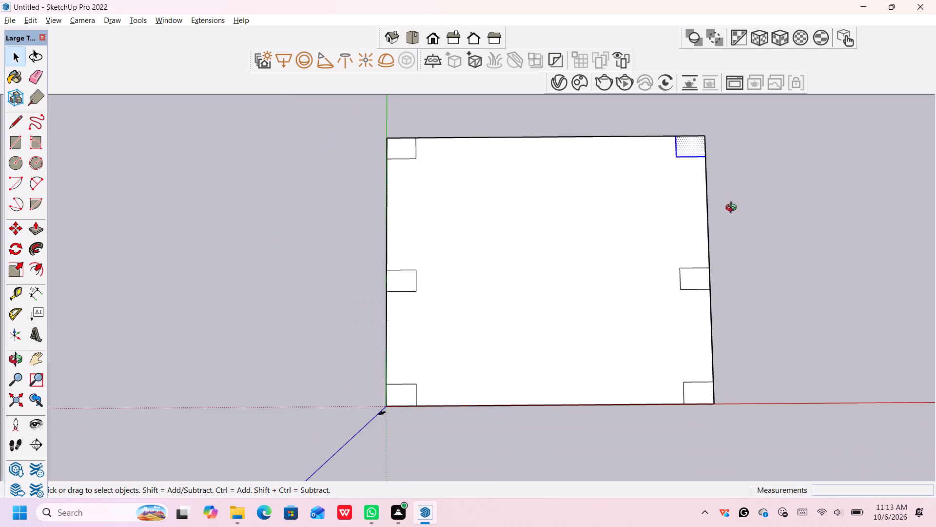
middle_click_drag(733, 209, 716, 191)
middle_click_drag(726, 253, 734, 236)
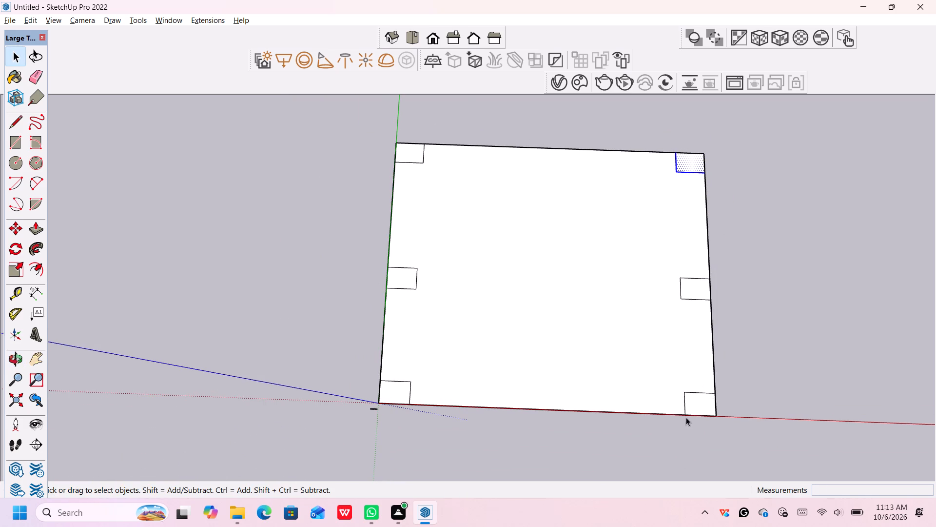
scroll(683, 405, "up", 2)
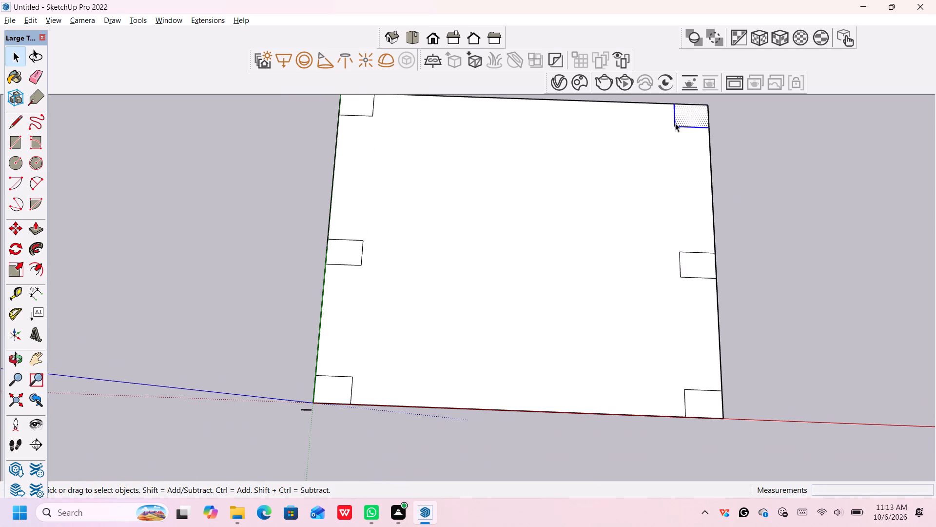
left_click(678, 120)
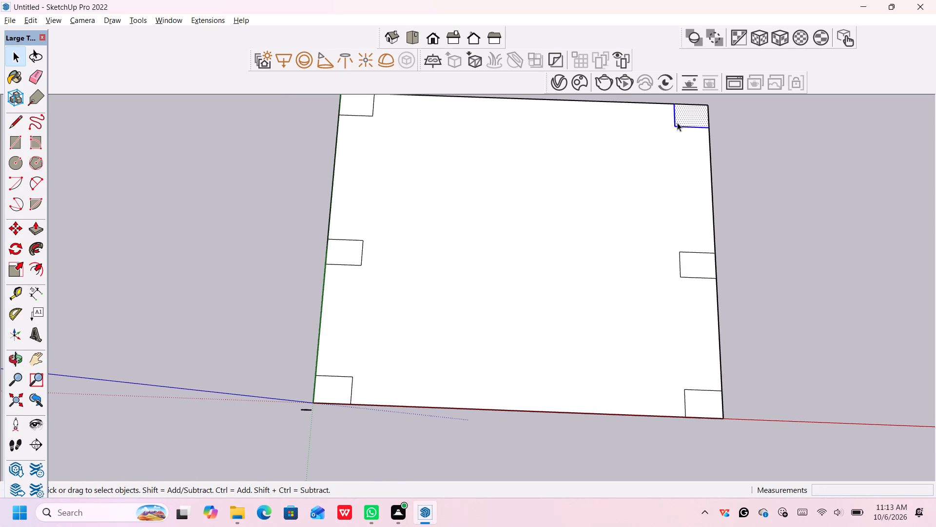
double_click(678, 117)
key("m")
key("Return")
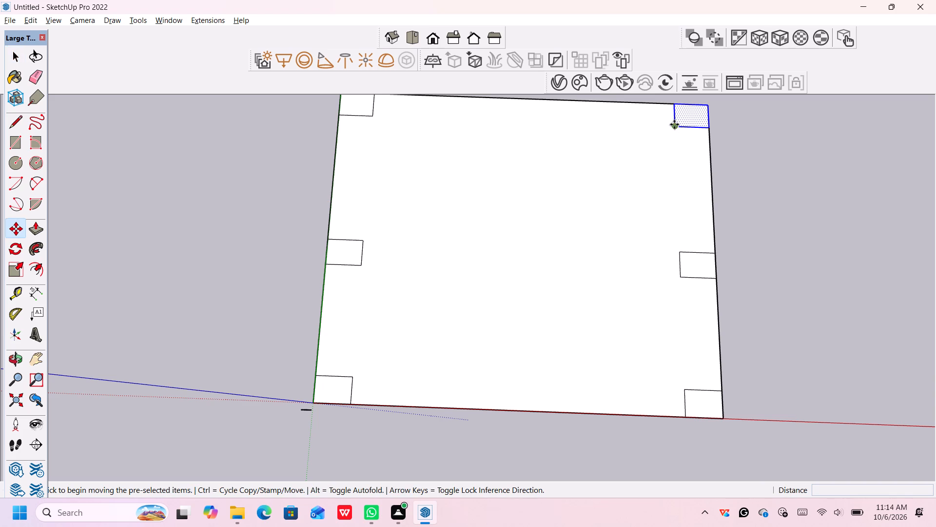
left_click(674, 124)
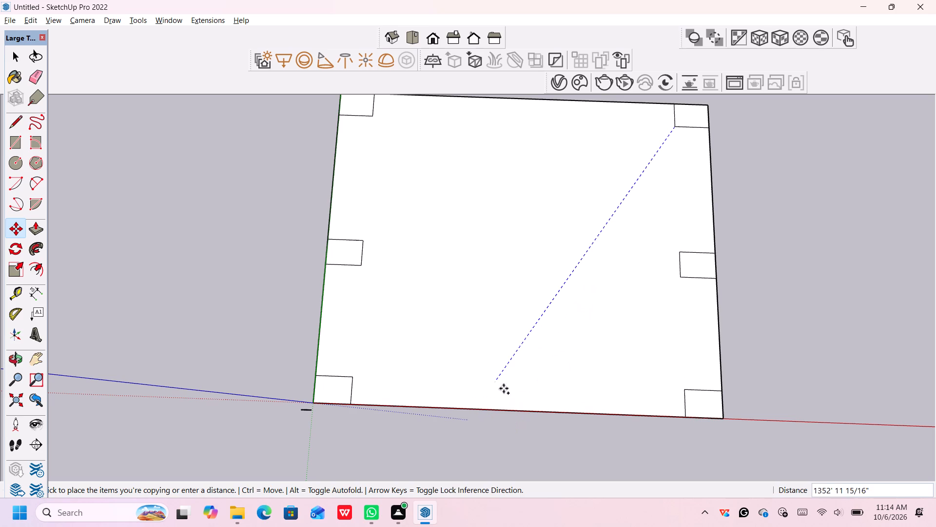
left_click(517, 409)
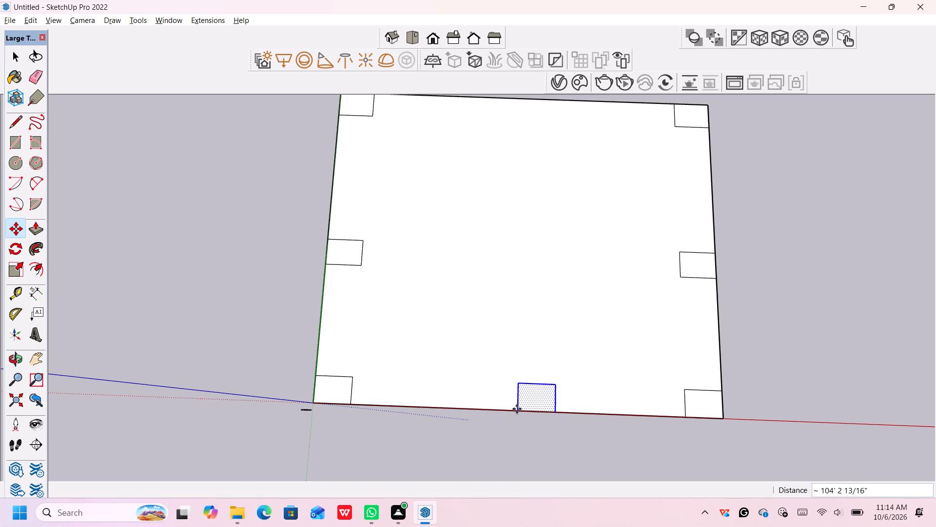
Copy the rectangle near the middle of the red-axis edge 92' along the green direction onto the ground's opposite edge.
middle_click_drag(527, 243, 535, 266)
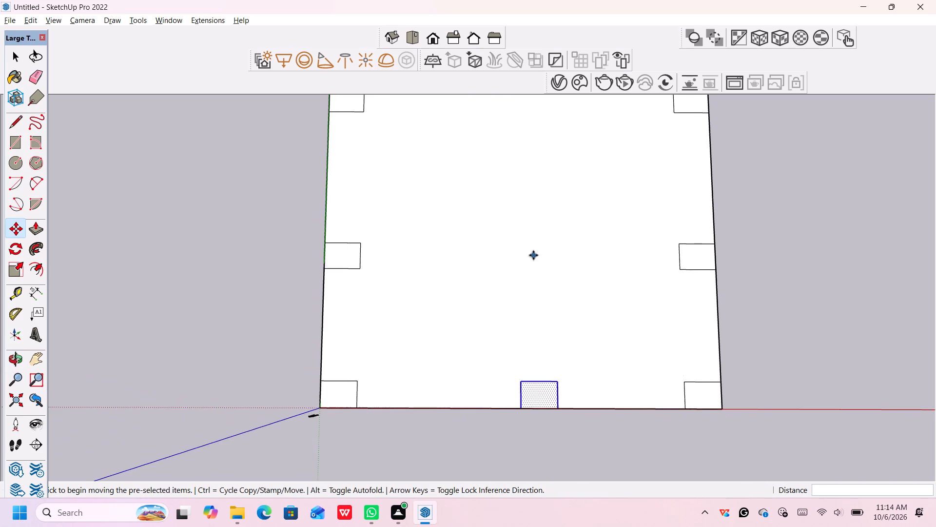
scroll(532, 248, "down", 3)
scroll(527, 165, "up", 1)
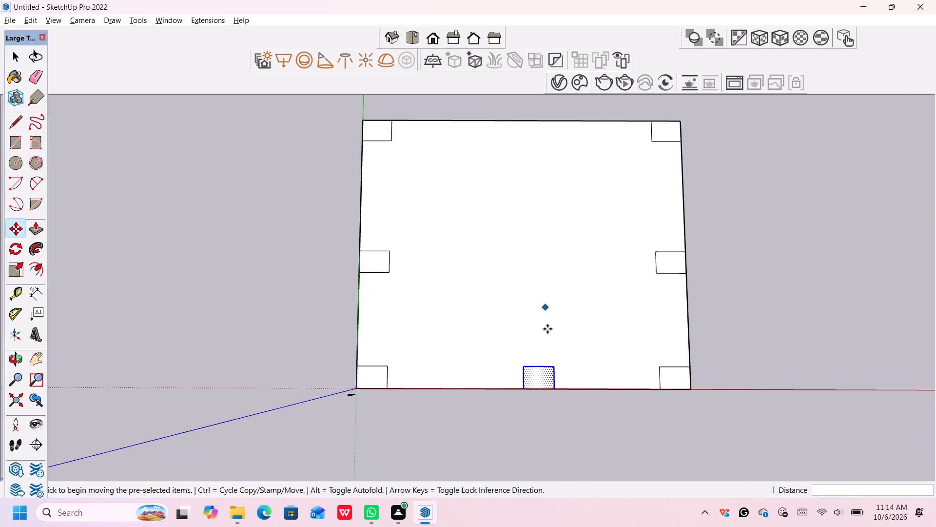
left_click(524, 366)
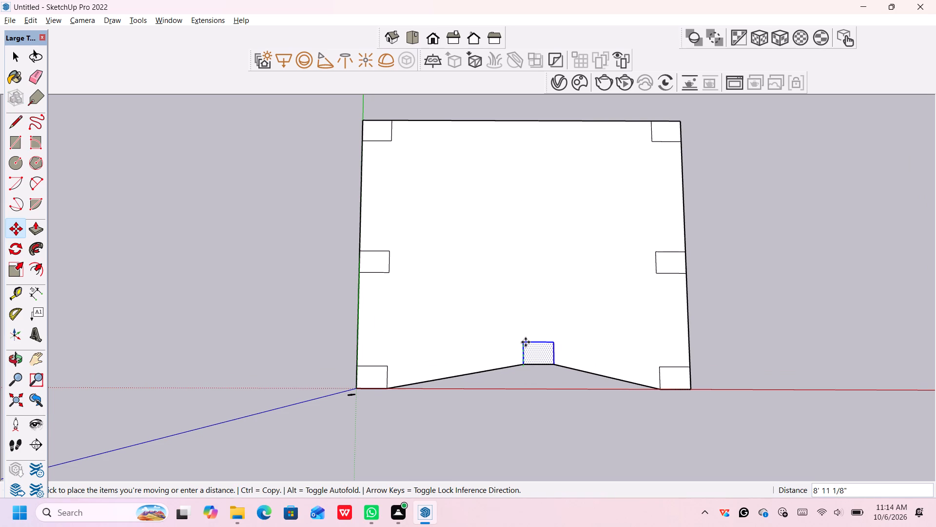
left_click(520, 118)
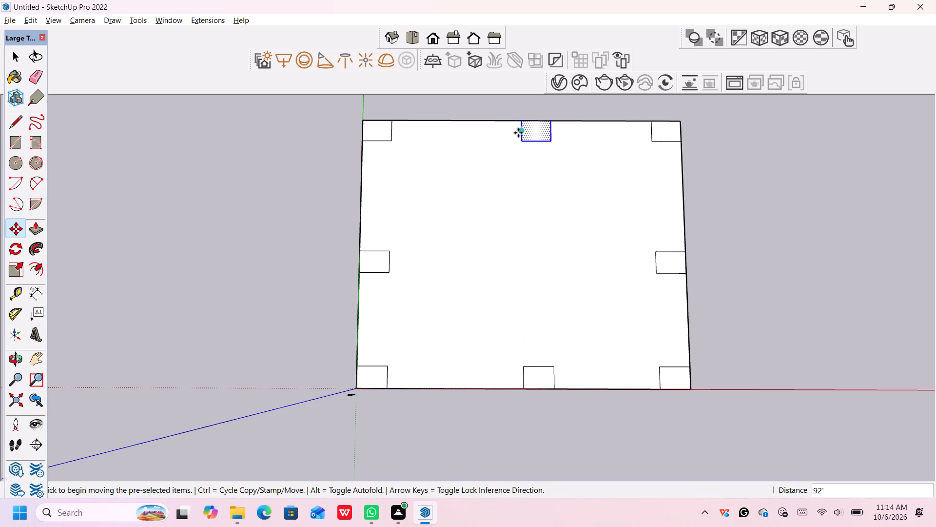
key("Escape")
Examine the layout of rectangles around the ground's perimeter from several angles.
scroll(753, 284, "down", 1)
middle_click_drag(749, 286, 733, 256)
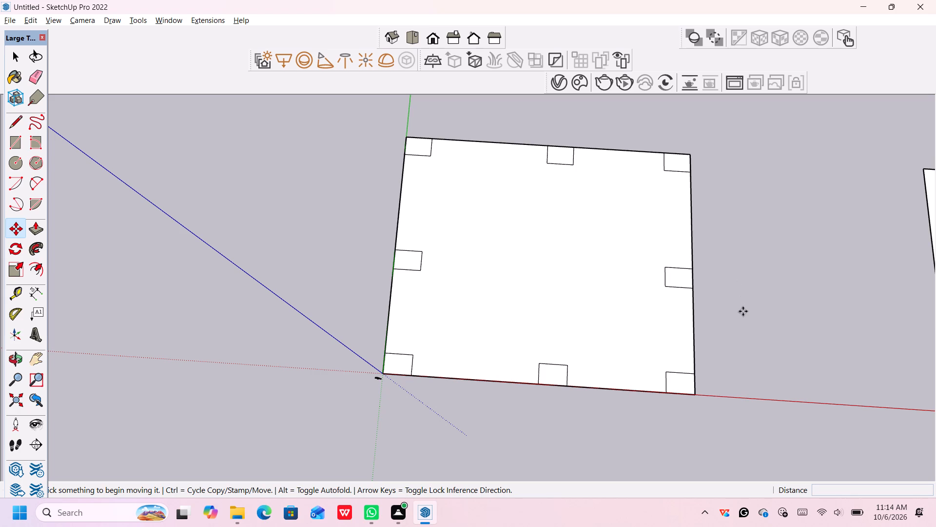
middle_click_drag(685, 254, 681, 269)
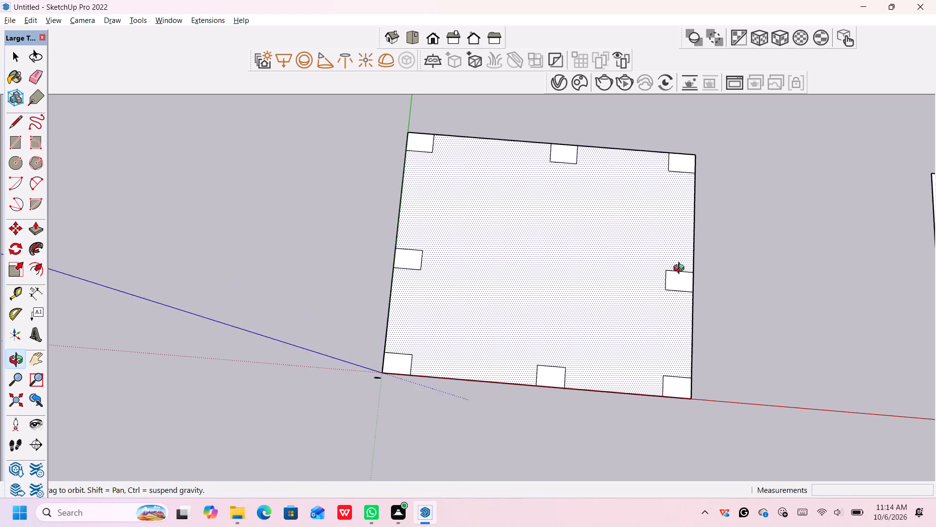
middle_click_drag(681, 269, 666, 350)
scroll(686, 310, "down", 1)
middle_click_drag(608, 351, 673, 325)
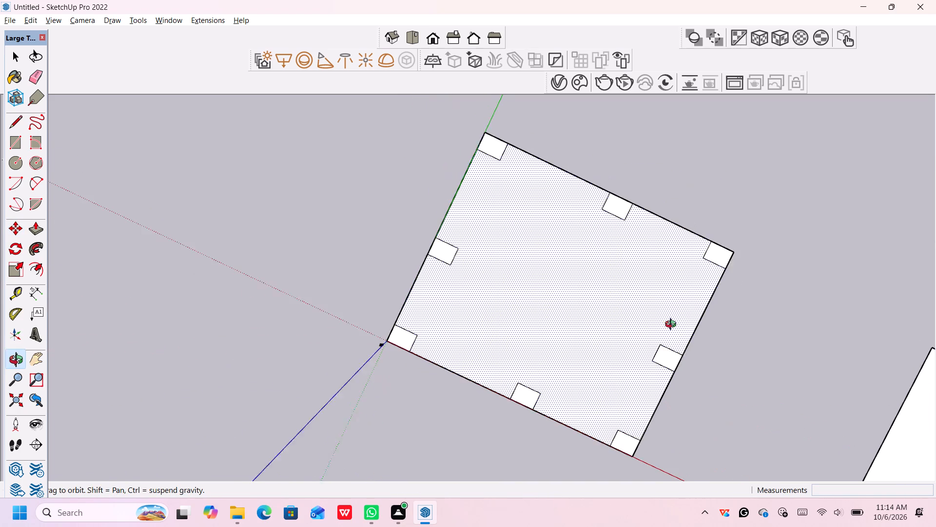
middle_click_drag(673, 325, 672, 324)
middle_click_drag(660, 306, 648, 293)
middle_click_drag(416, 291, 570, 302)
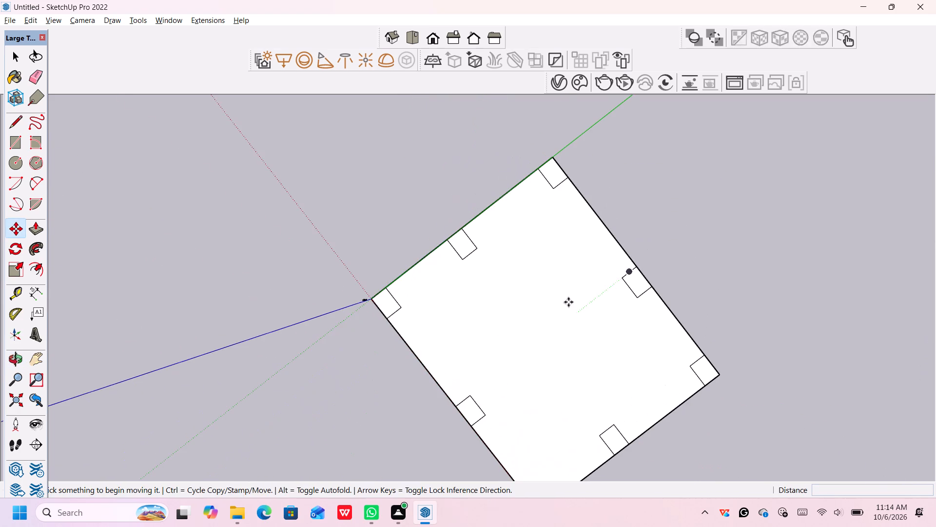
middle_click_drag(597, 290, 579, 323)
middle_click_drag(474, 339, 575, 296)
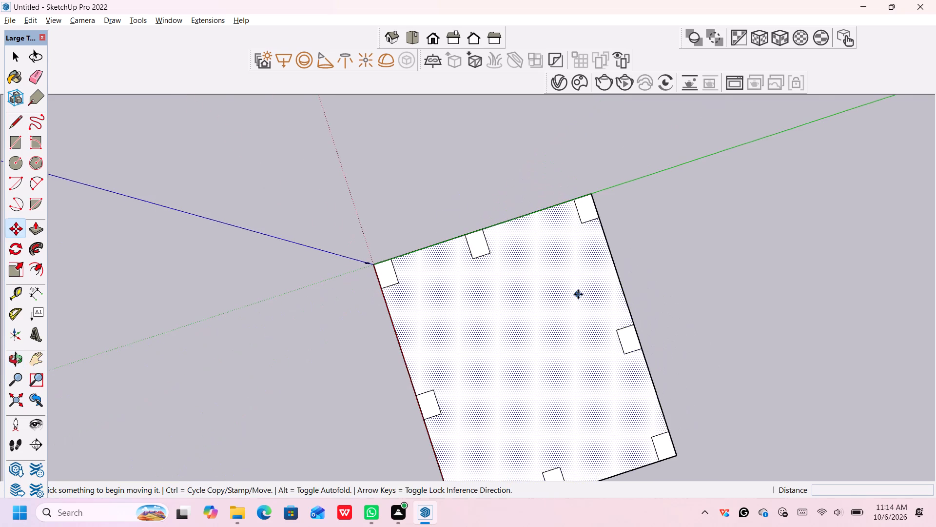
middle_click_drag(588, 295, 260, 302)
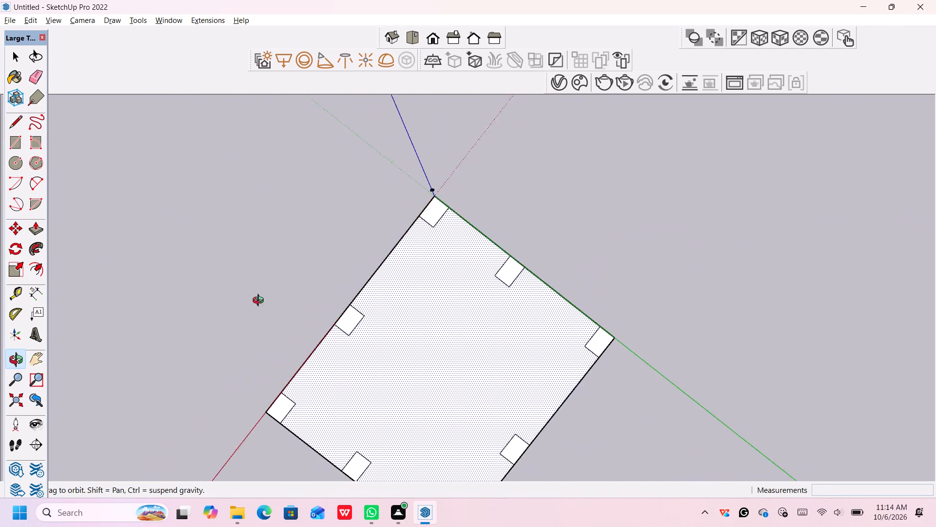
middle_click_drag(260, 302, 227, 287)
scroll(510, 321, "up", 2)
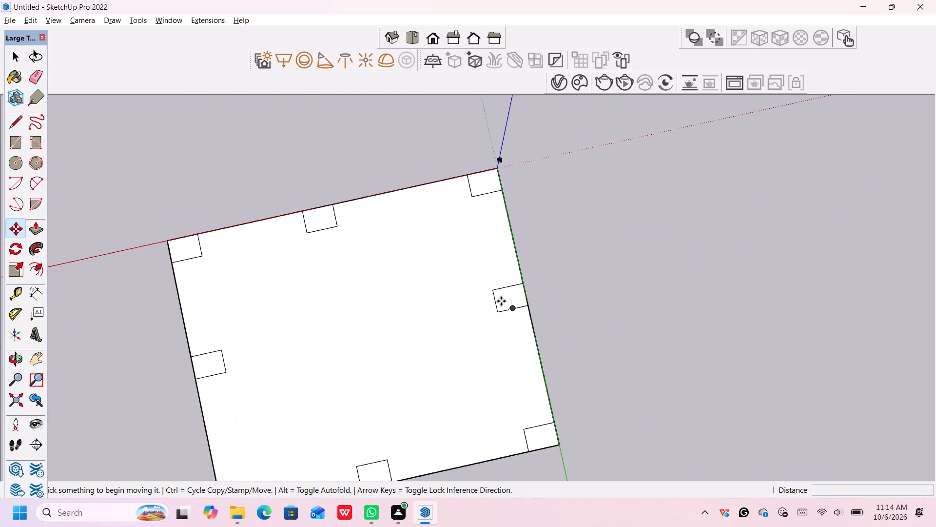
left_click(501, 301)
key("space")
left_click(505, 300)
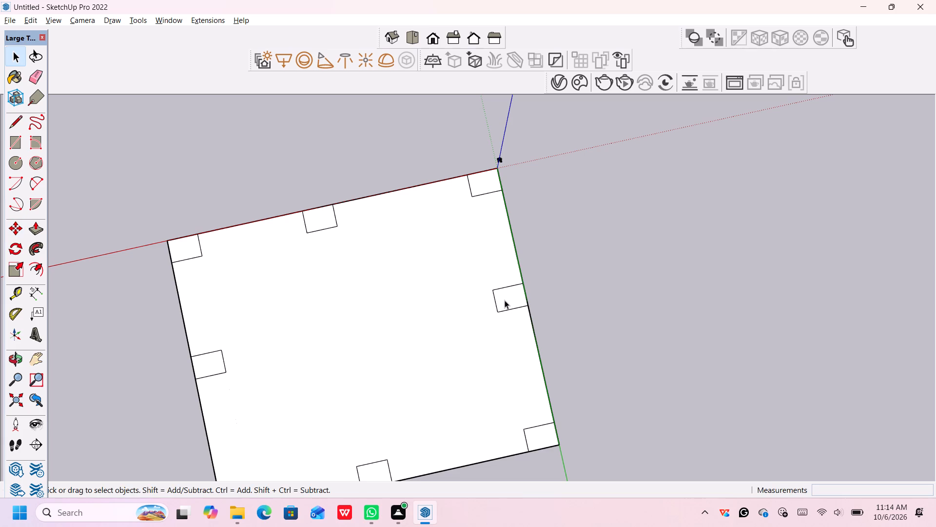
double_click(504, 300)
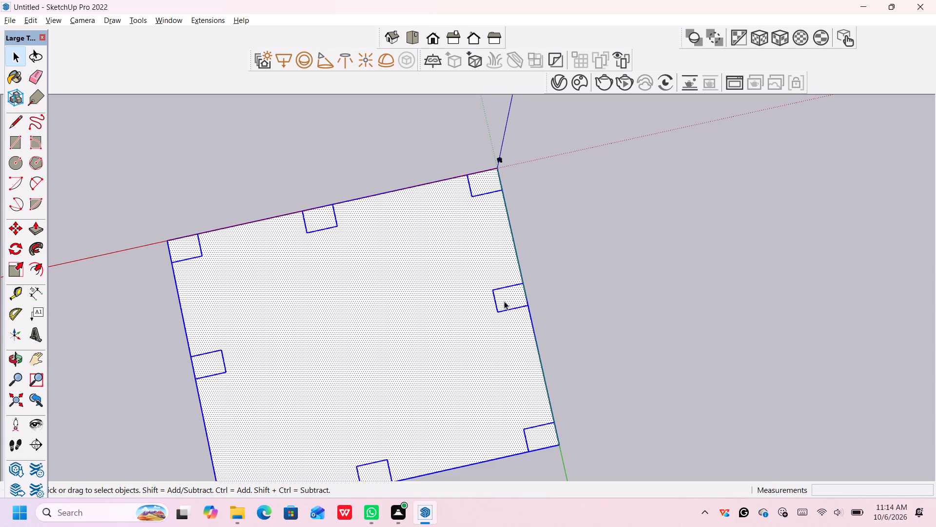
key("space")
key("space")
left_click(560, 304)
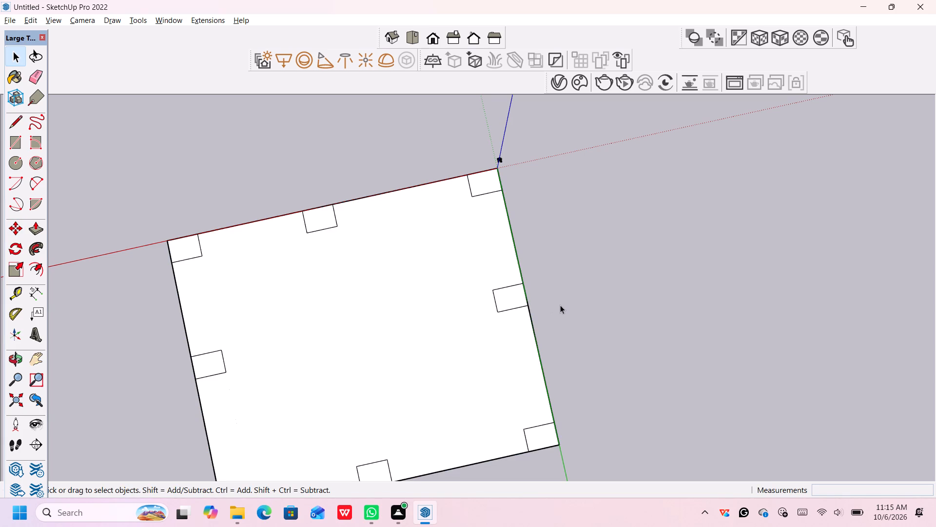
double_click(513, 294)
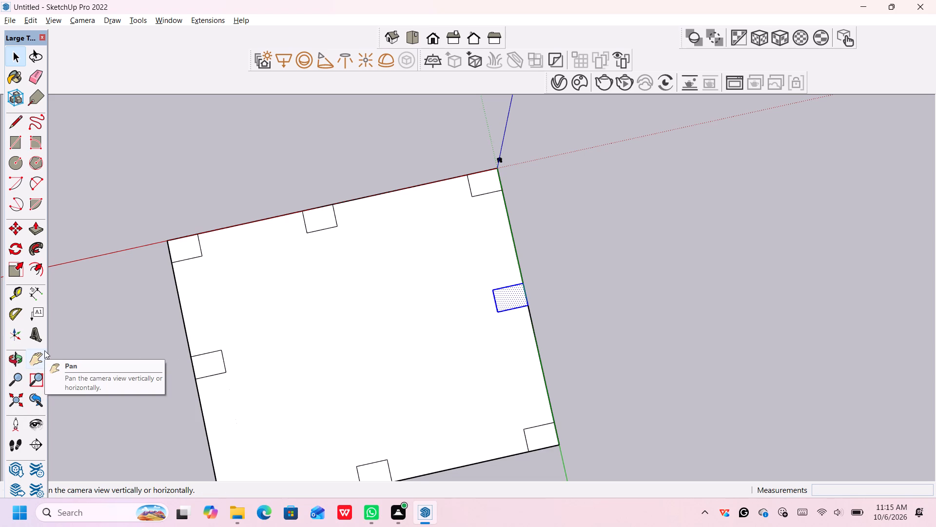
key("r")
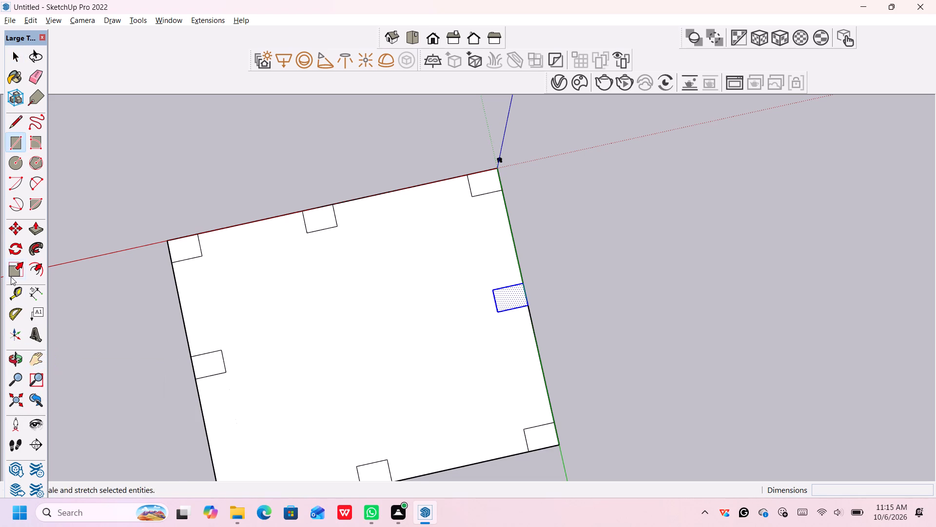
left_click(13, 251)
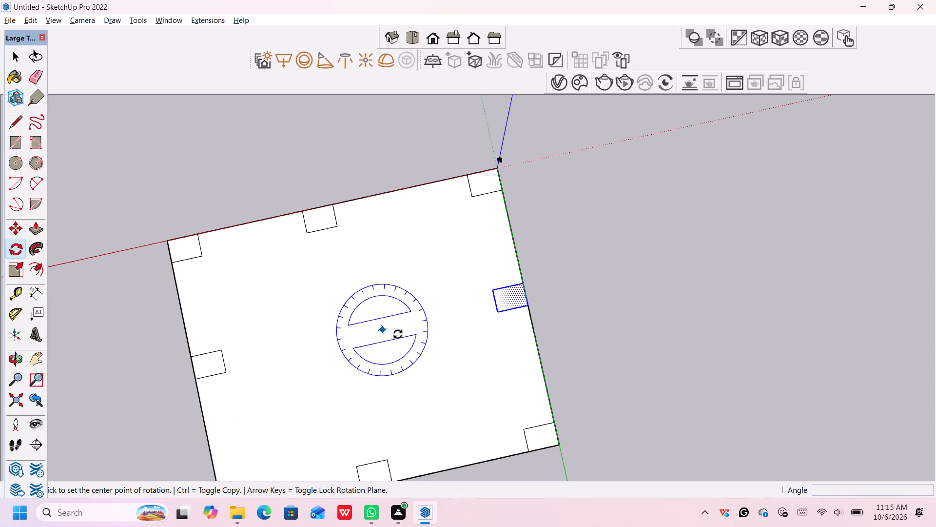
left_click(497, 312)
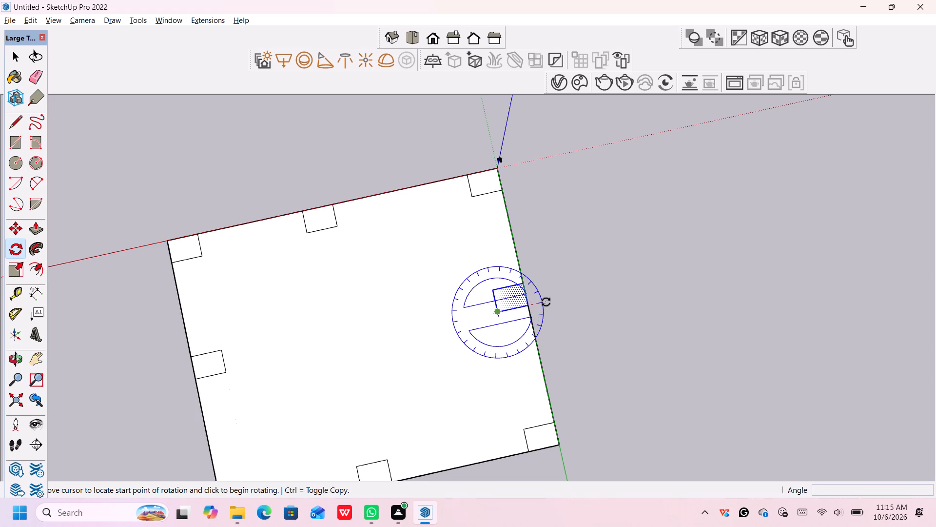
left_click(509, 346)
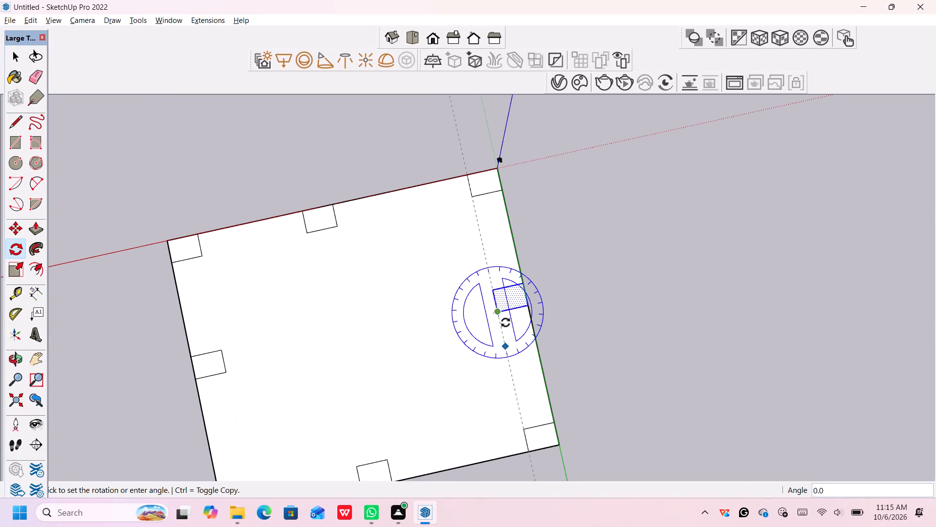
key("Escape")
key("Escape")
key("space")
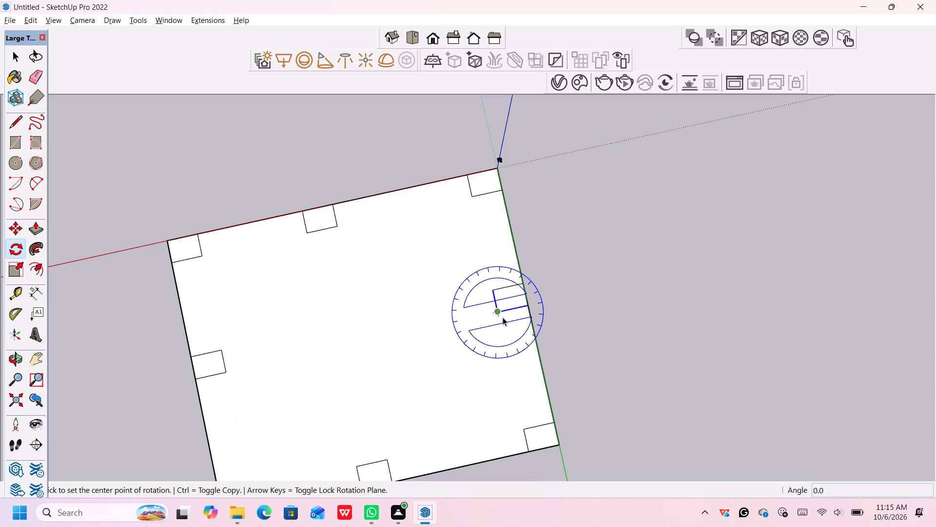
Copy the rectangle at the middle of the ground's green-axis edge about 50' outward along the red direction, clear of the ground.
left_click(503, 304)
double_click(507, 296)
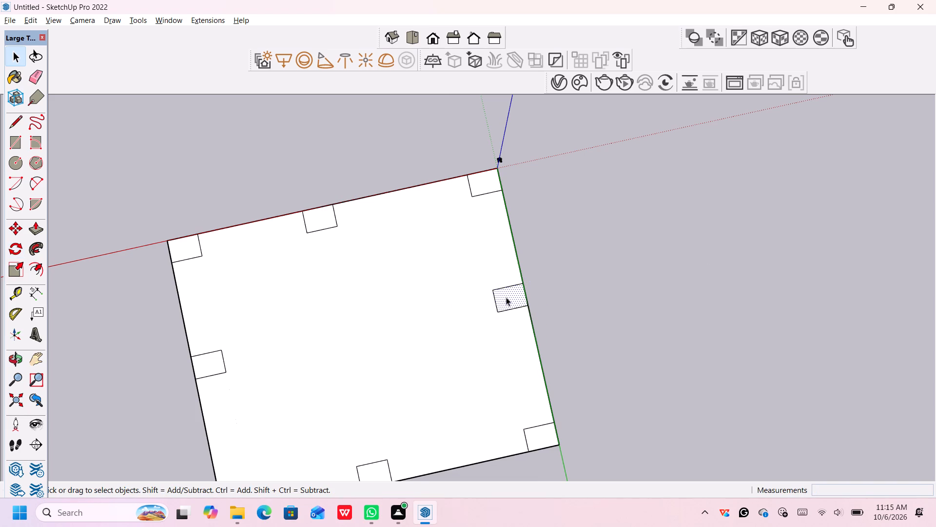
double_click(506, 298)
key("m")
key("Return")
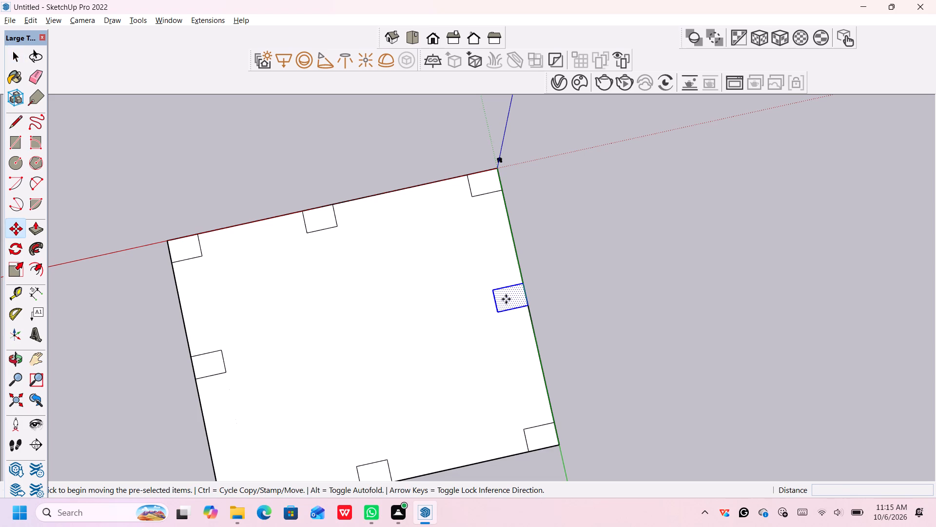
left_click(506, 298)
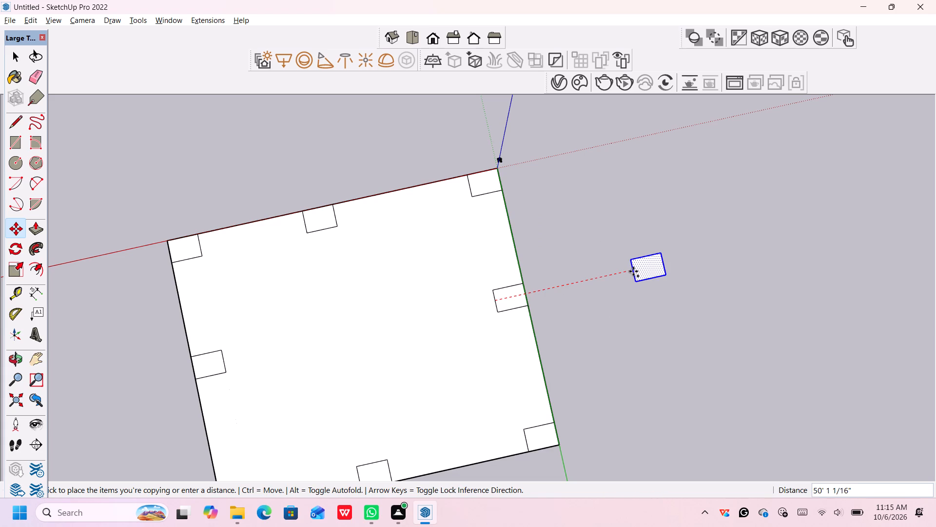
left_click(632, 271)
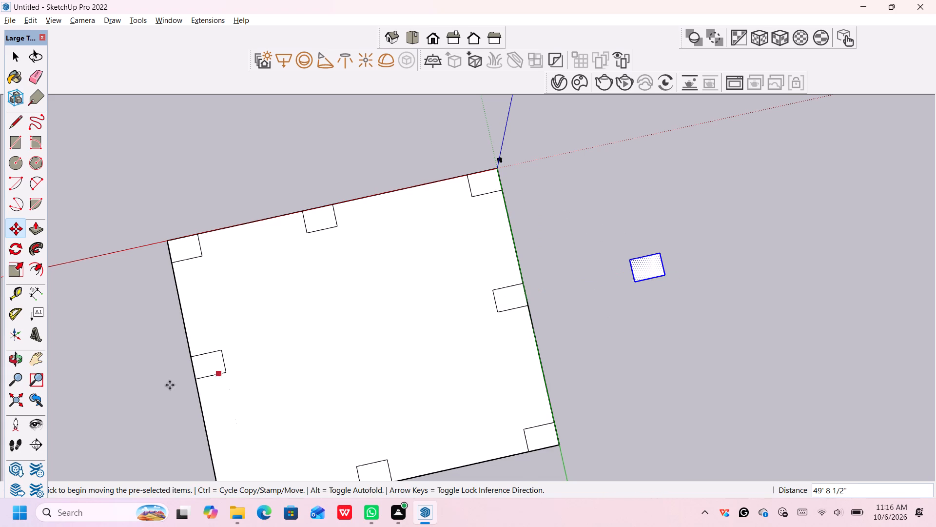
Rotate the copied rectangle outside the ground 270° about its corner so its long side runs along the green direction.
left_click(13, 251)
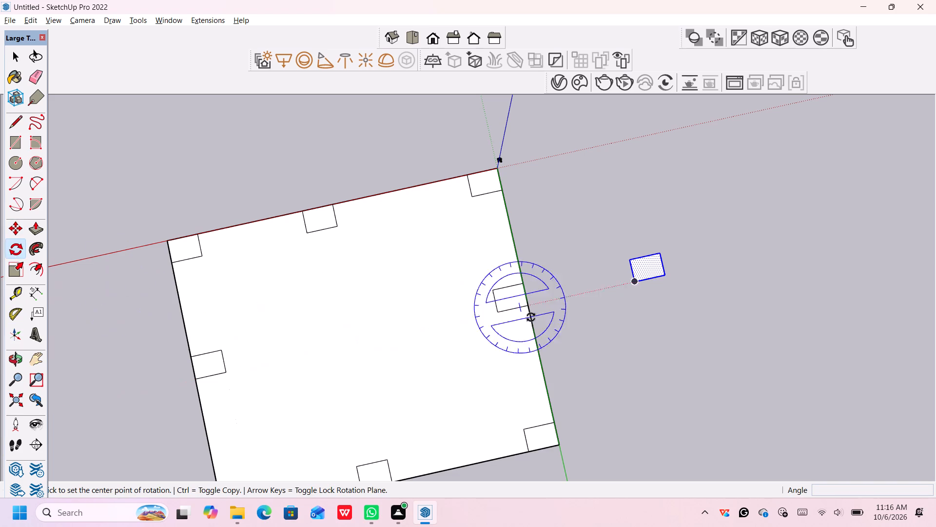
left_click(636, 281)
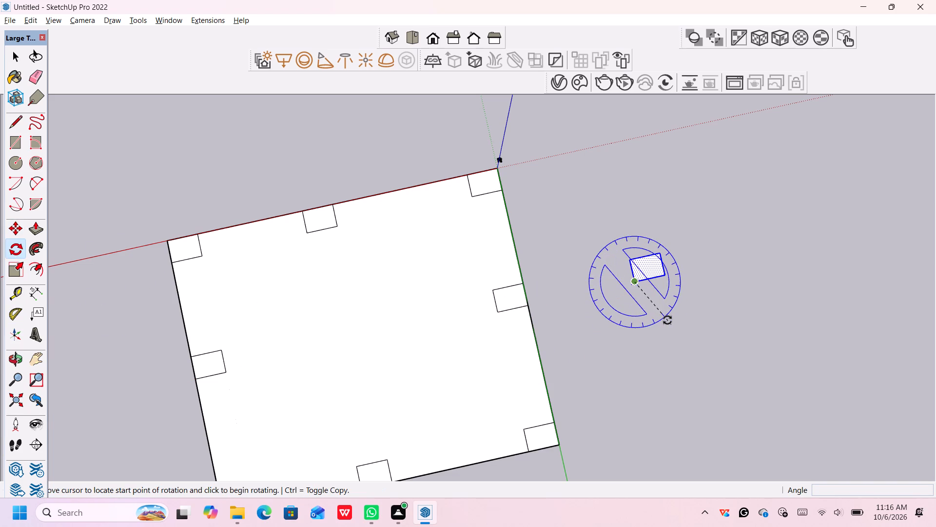
left_click(647, 326)
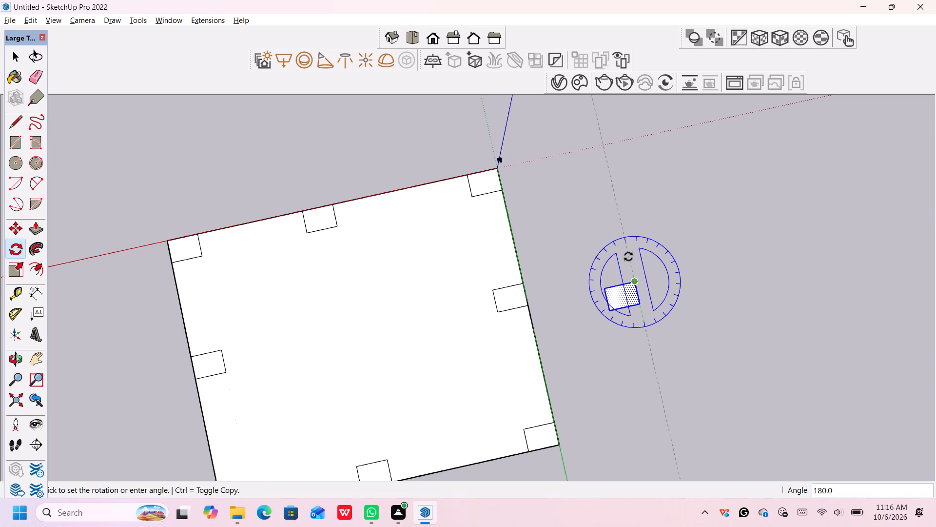
left_click(573, 291)
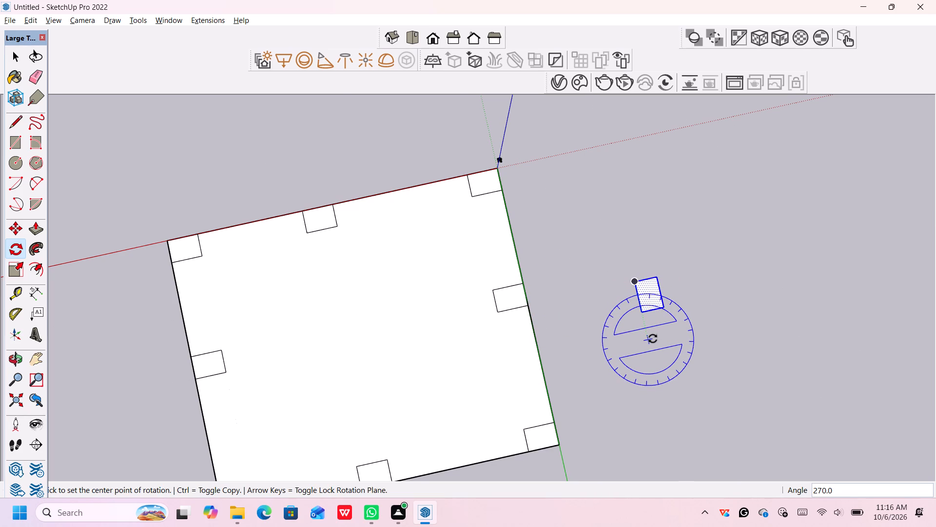
key("space")
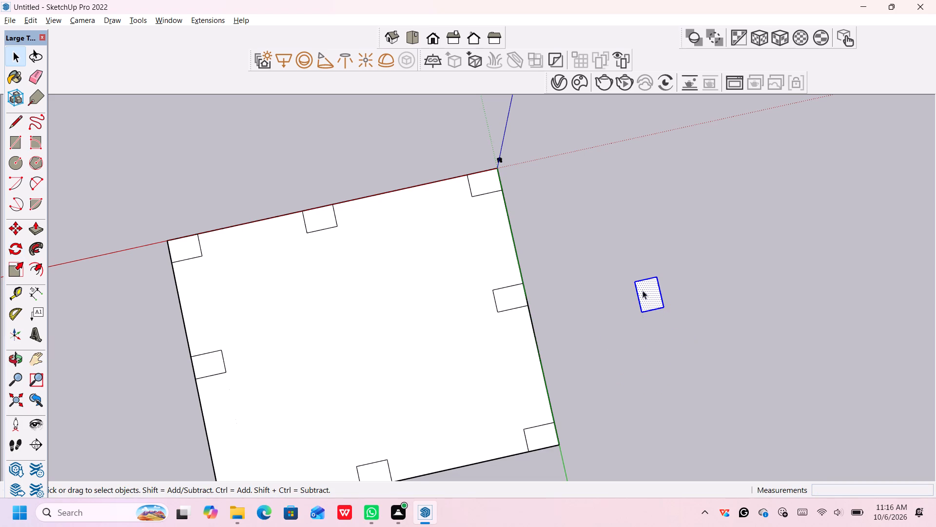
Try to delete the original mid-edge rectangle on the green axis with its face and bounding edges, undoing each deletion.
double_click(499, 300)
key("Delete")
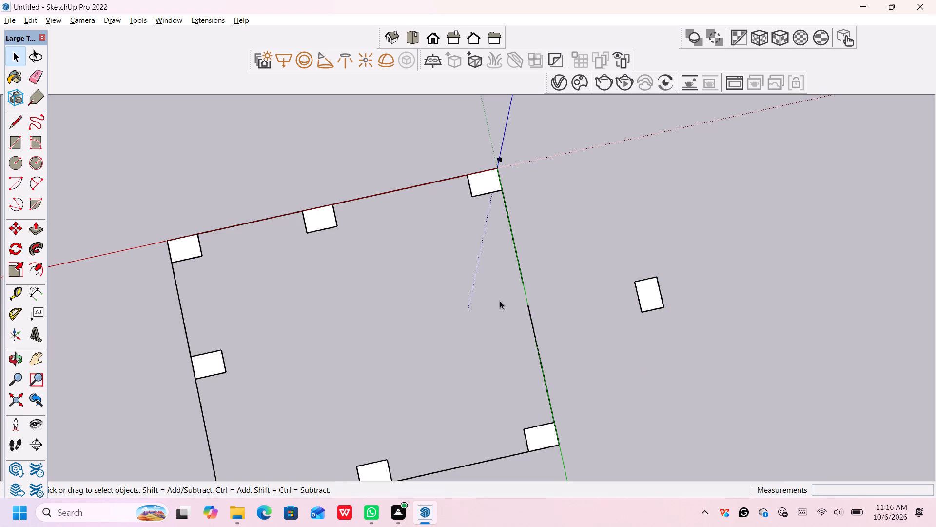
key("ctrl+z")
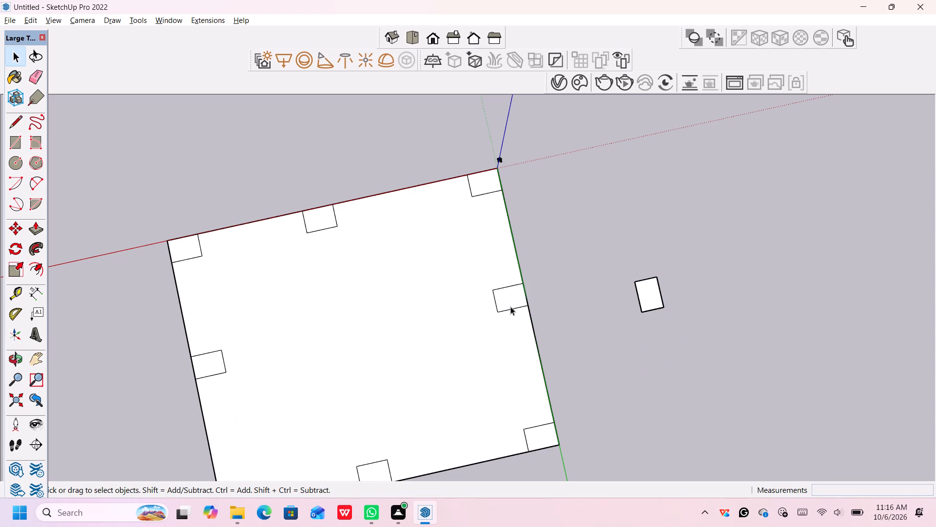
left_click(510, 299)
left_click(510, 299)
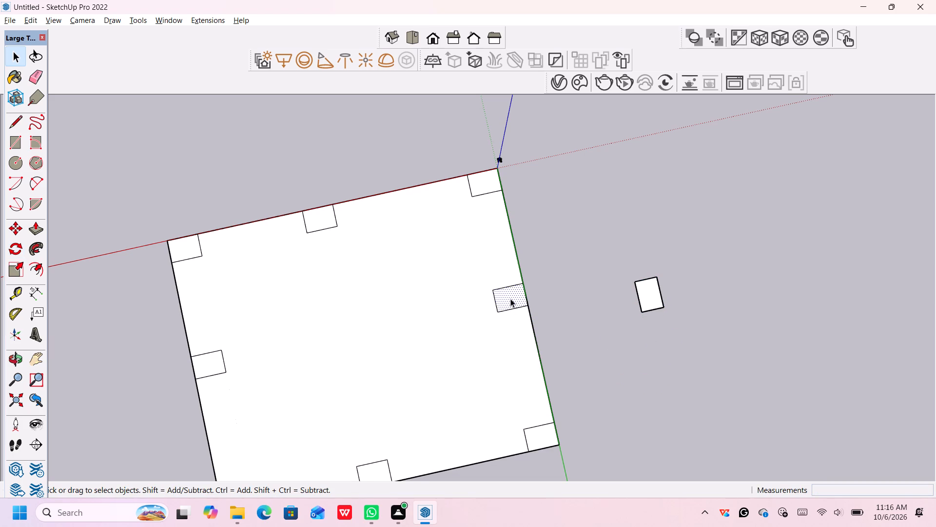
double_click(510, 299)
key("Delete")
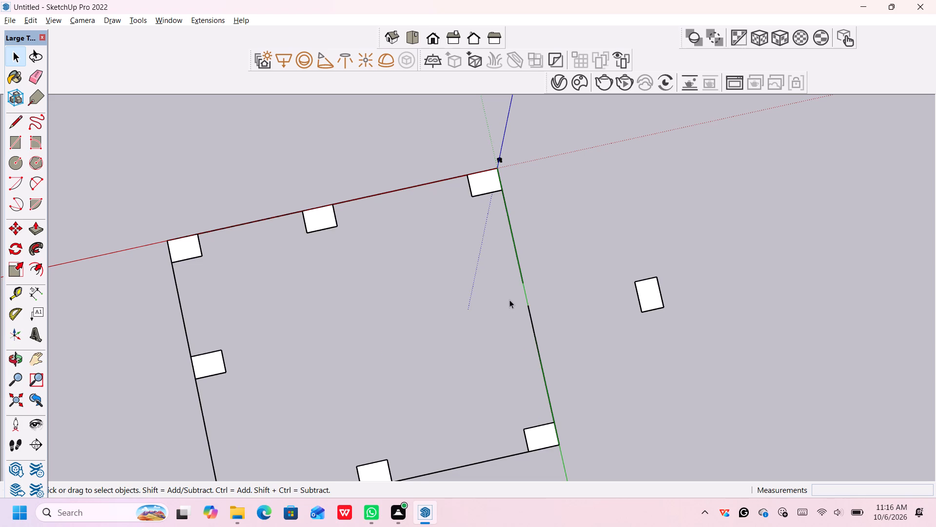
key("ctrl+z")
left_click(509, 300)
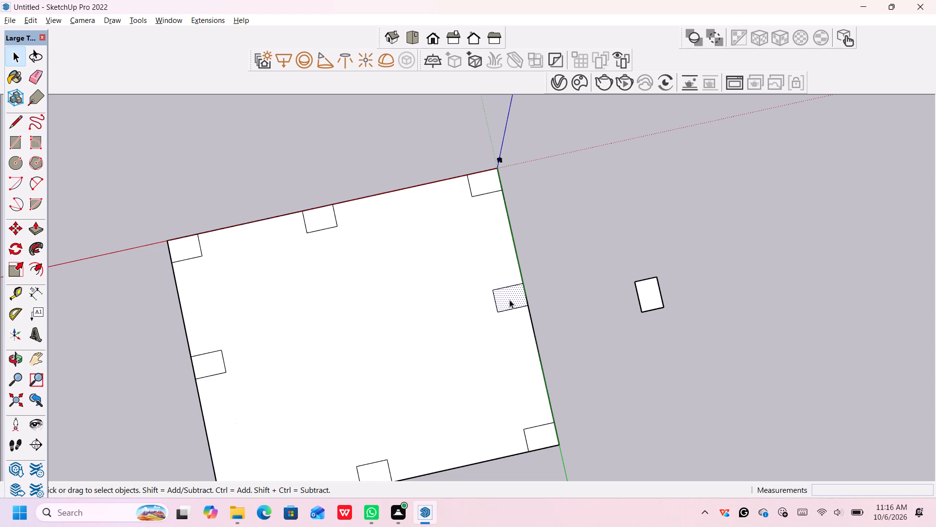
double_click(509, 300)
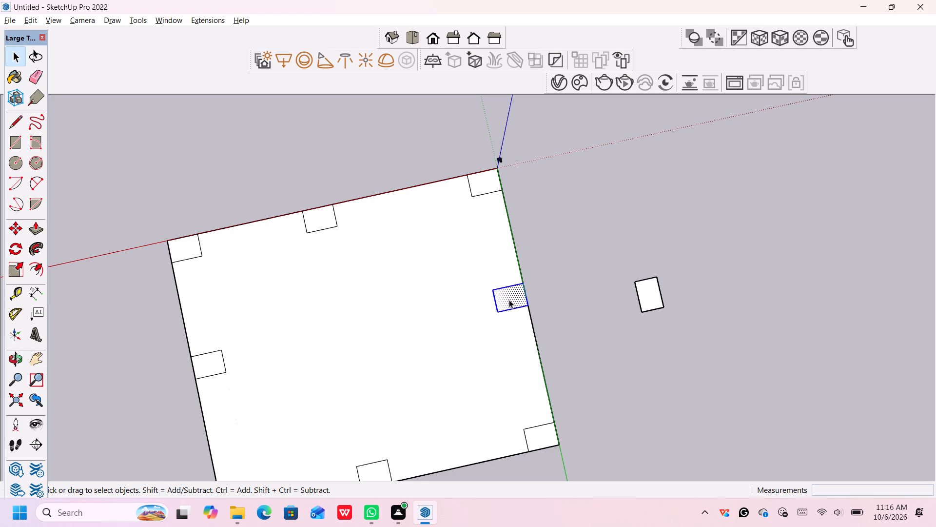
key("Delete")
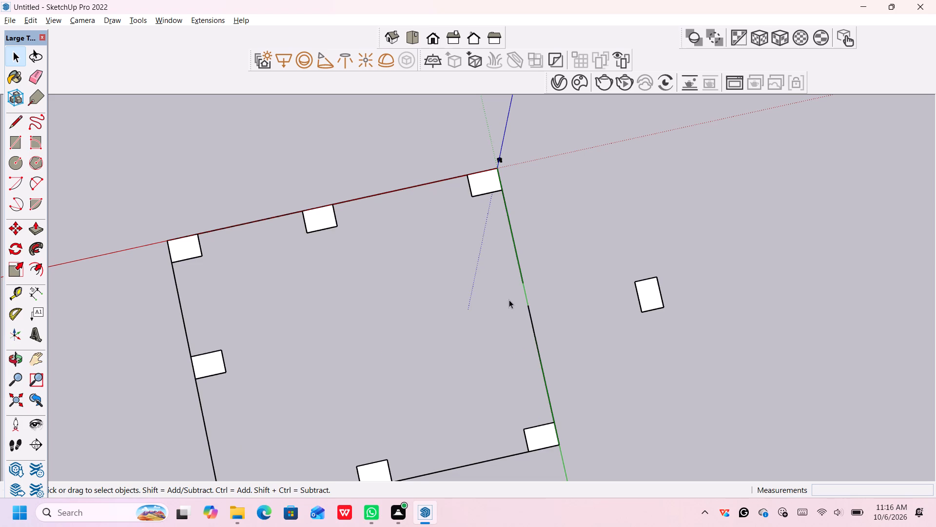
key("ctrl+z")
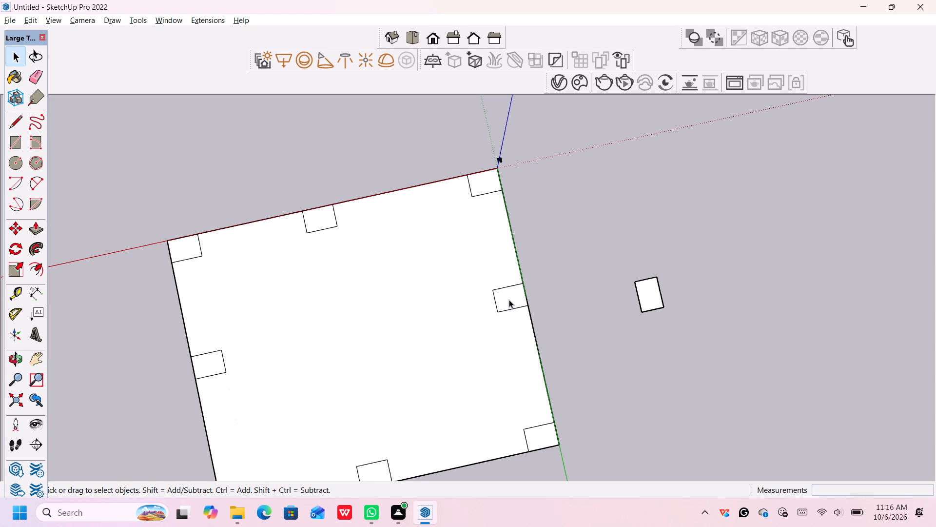
Erase the three inner edges of the original rectangle at the middle of the green-axis edge, keeping the ground face and boundary.
scroll(523, 287, "up", 8)
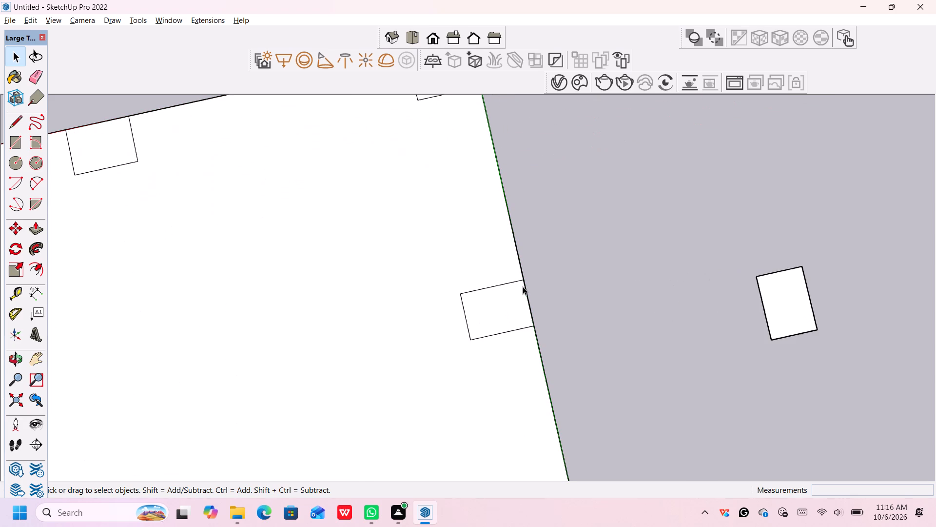
key("e")
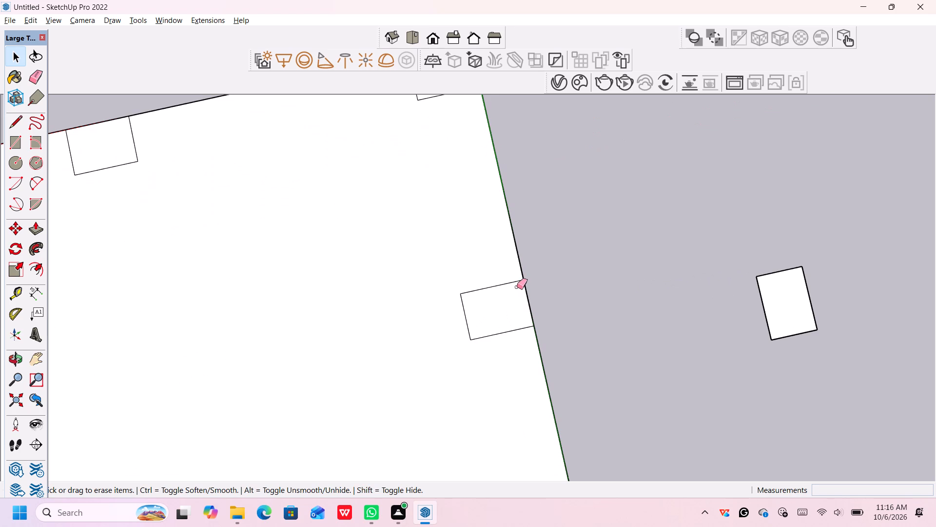
left_click(510, 283)
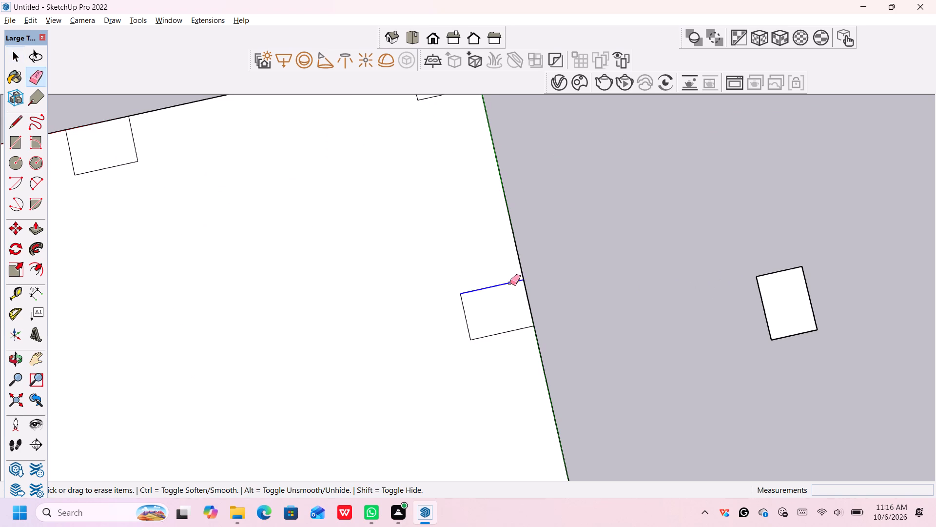
left_click(464, 307)
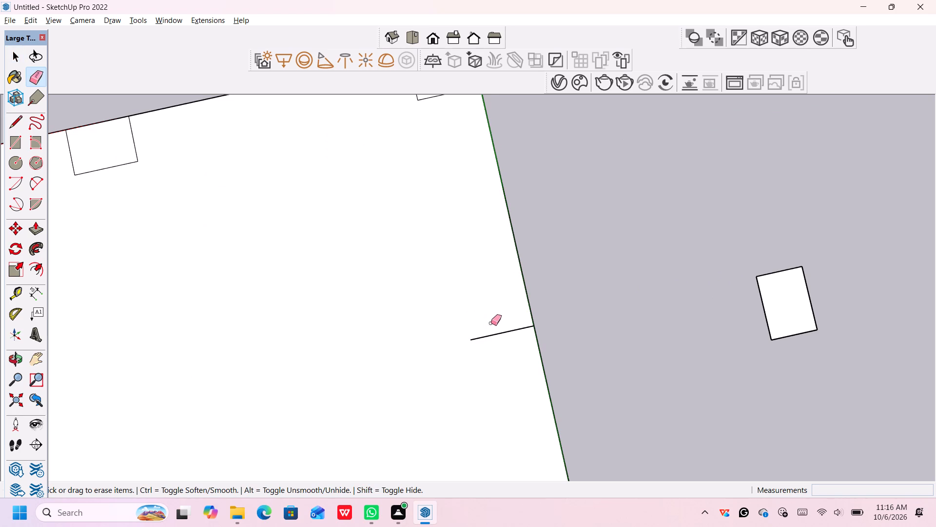
left_click(501, 333)
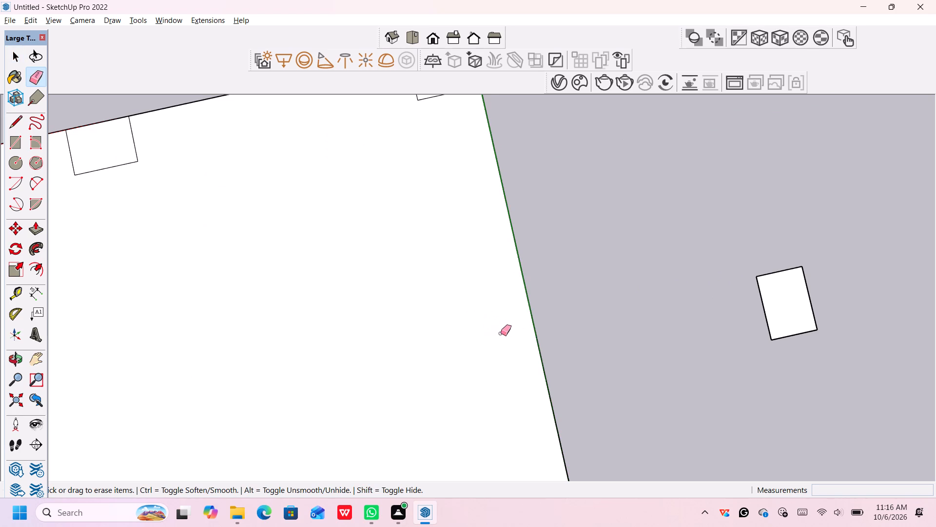
Erase the three inner edges of the mid-edge rectangle on the ground side opposite the green axis, keeping the ground boundary.
scroll(486, 338, "down", 7)
scroll(431, 355, "down", 5)
middle_click_drag(369, 383, 462, 356)
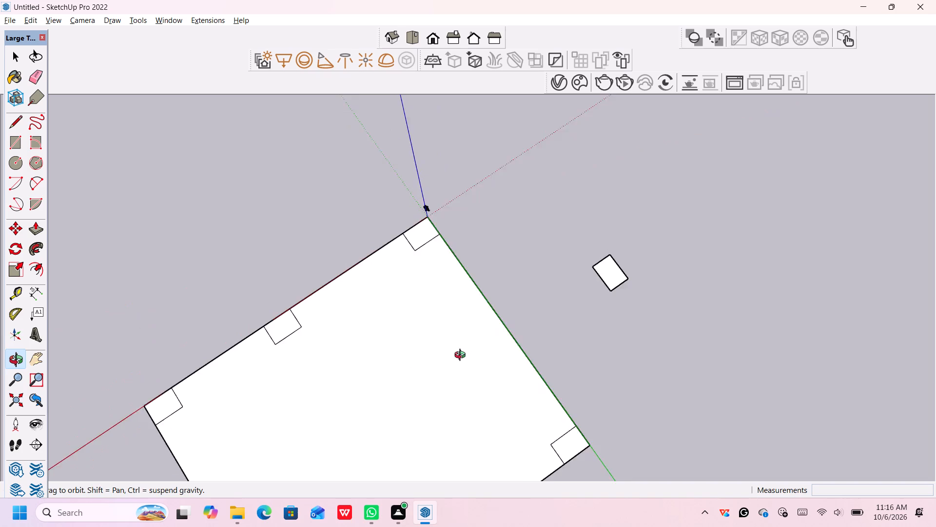
middle_click_drag(462, 356, 390, 398)
middle_click_drag(387, 399, 382, 400)
scroll(315, 415, "down", 1)
scroll(393, 337, "down", 4)
middle_click_drag(377, 400, 351, 330)
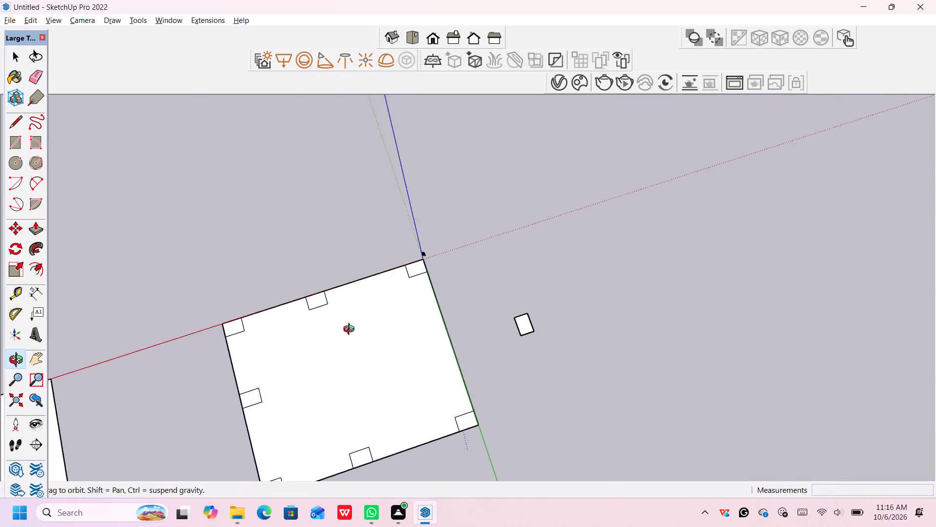
middle_click_drag(351, 330, 338, 344)
middle_click_drag(189, 352, 129, 331)
scroll(228, 340, "up", 5)
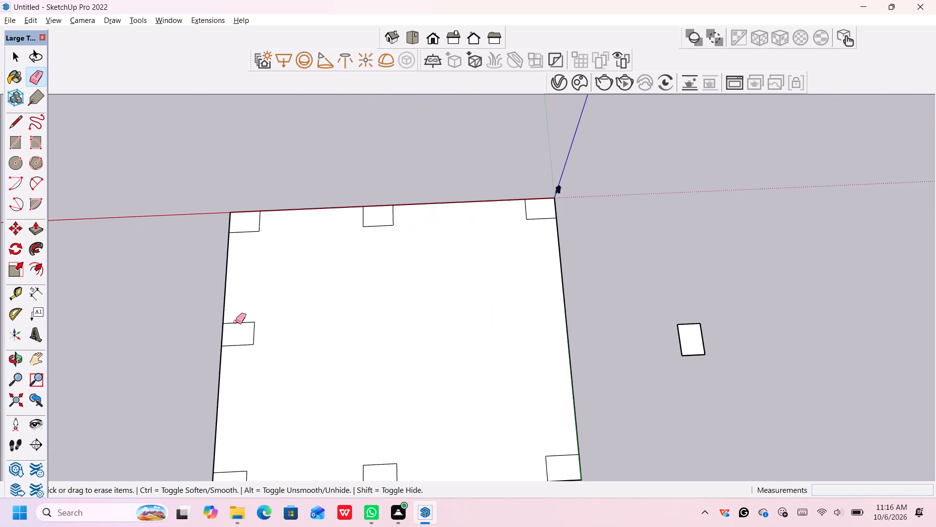
left_click(235, 322)
left_click(235, 344)
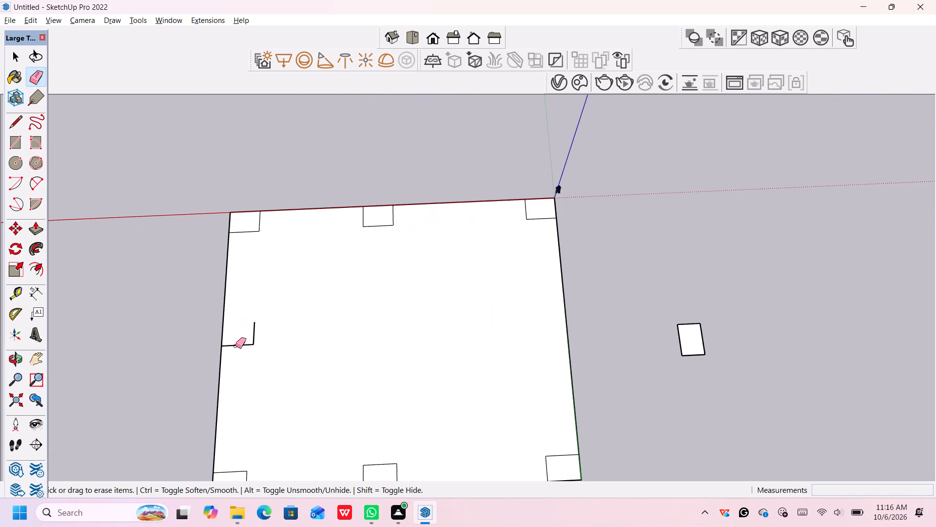
left_click(235, 345)
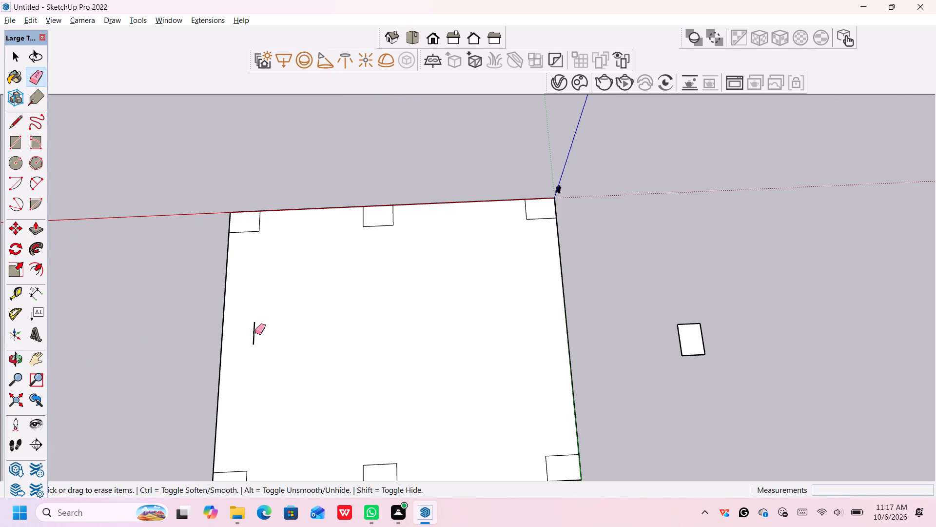
left_click(253, 332)
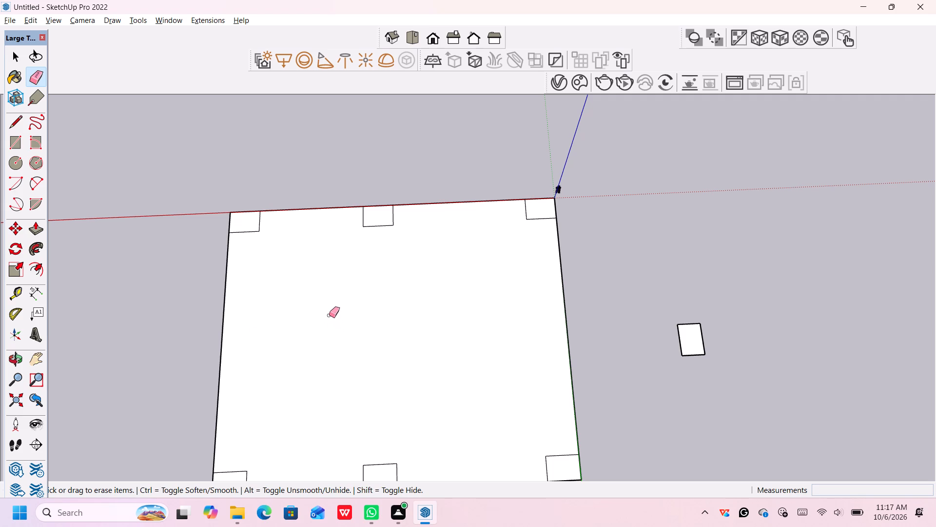
Move the rotated rectangle from outside the ground 46' 8 1/2" along red so its outer corner meets the green-axis edge's midpoint.
middle_click_drag(322, 301, 328, 345)
middle_click_drag(329, 347, 331, 355)
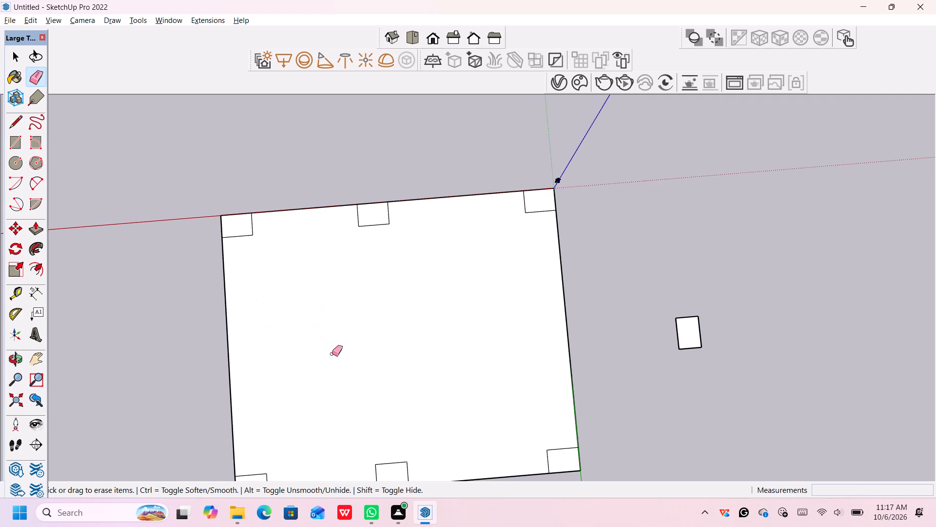
scroll(386, 314, "down", 3)
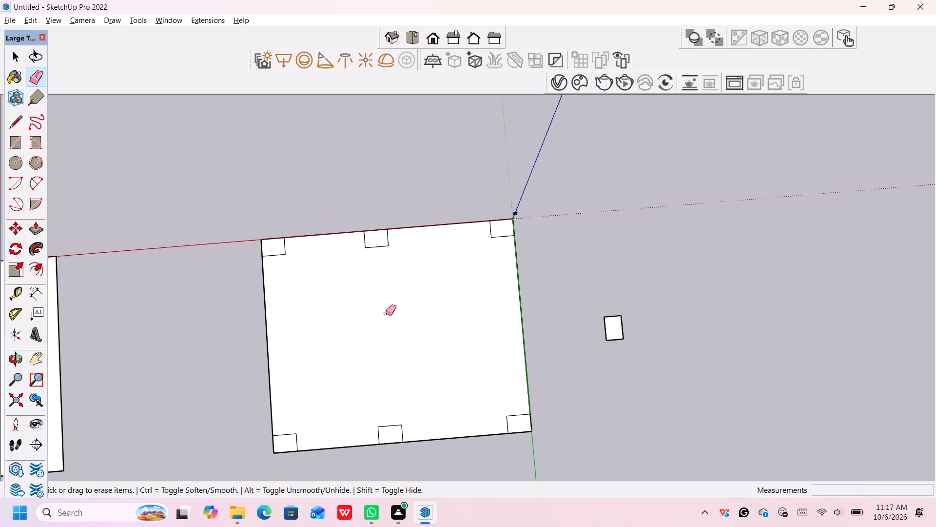
scroll(389, 323, "down", 4)
scroll(451, 322, "up", 1)
key("Escape")
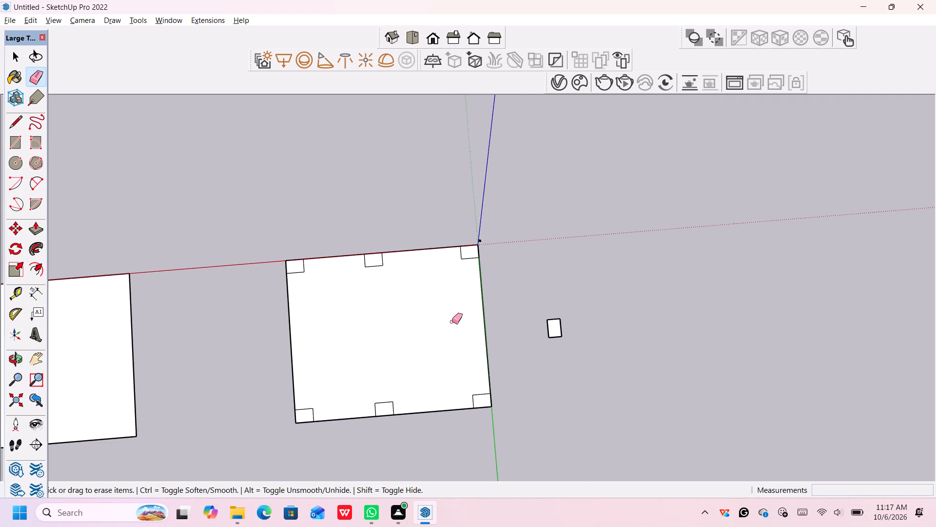
key("Escape")
key("space")
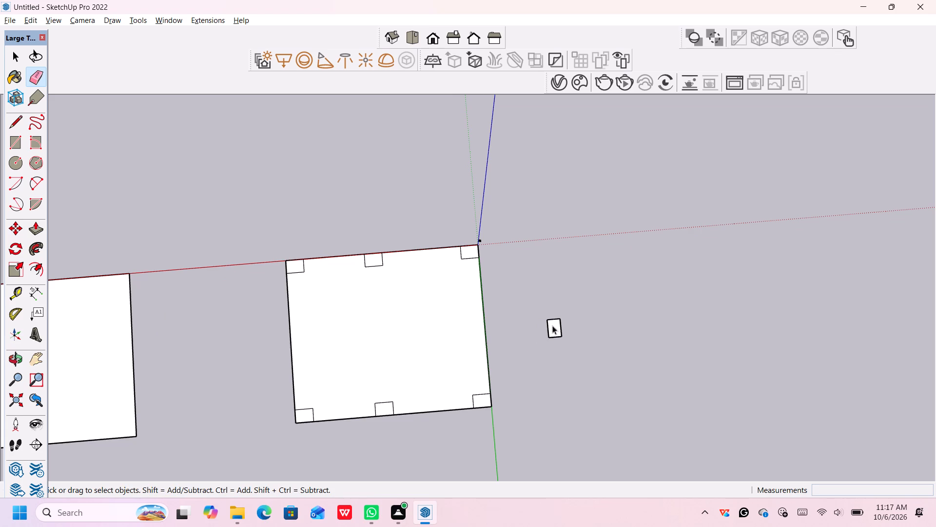
left_click(554, 324)
double_click(554, 327)
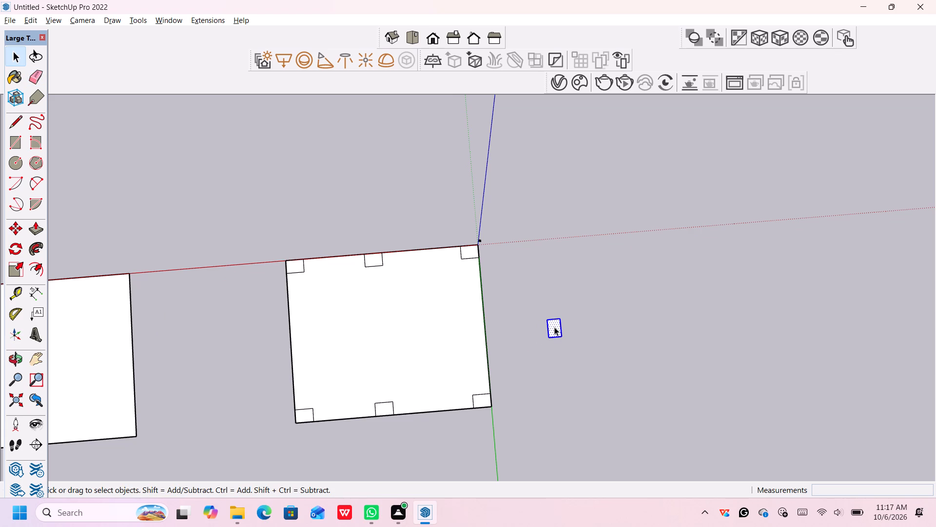
scroll(554, 327, "up", 3)
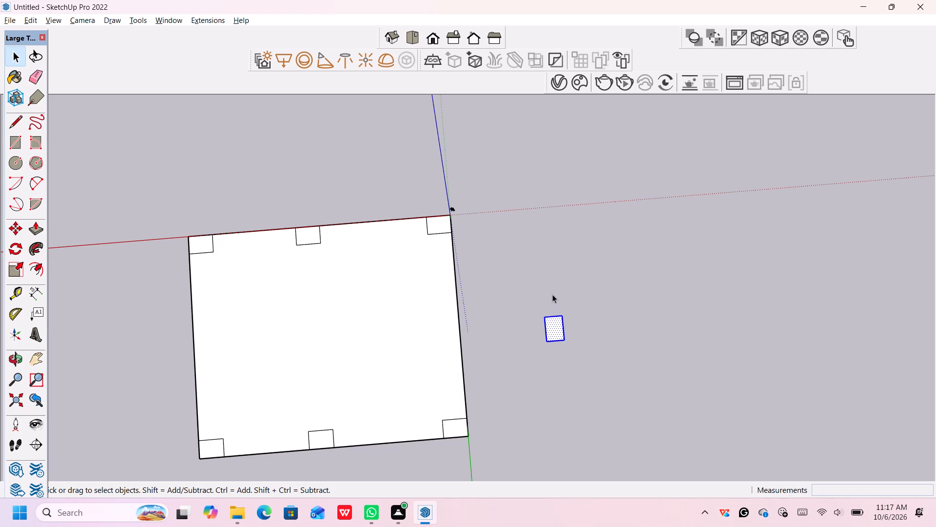
right_click(561, 324)
left_click(588, 360)
double_click(559, 331)
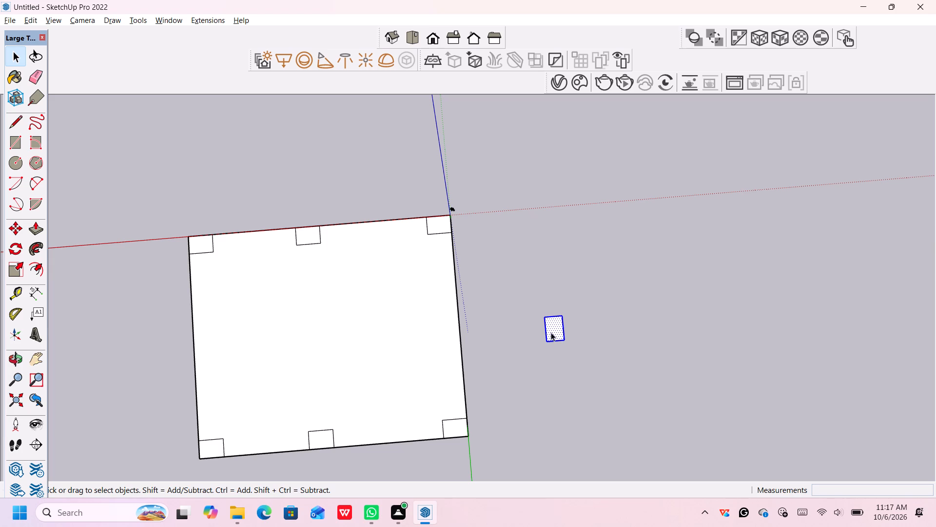
left_click(10, 225)
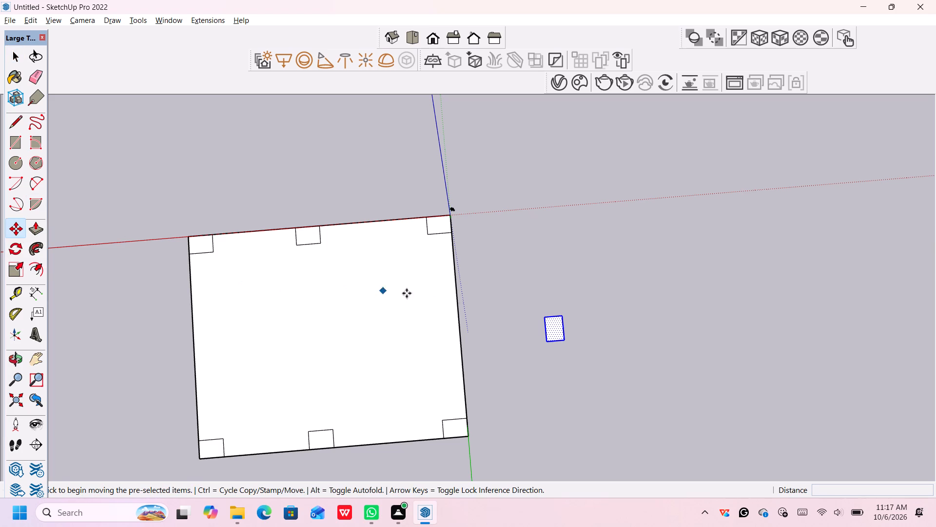
left_click(562, 316)
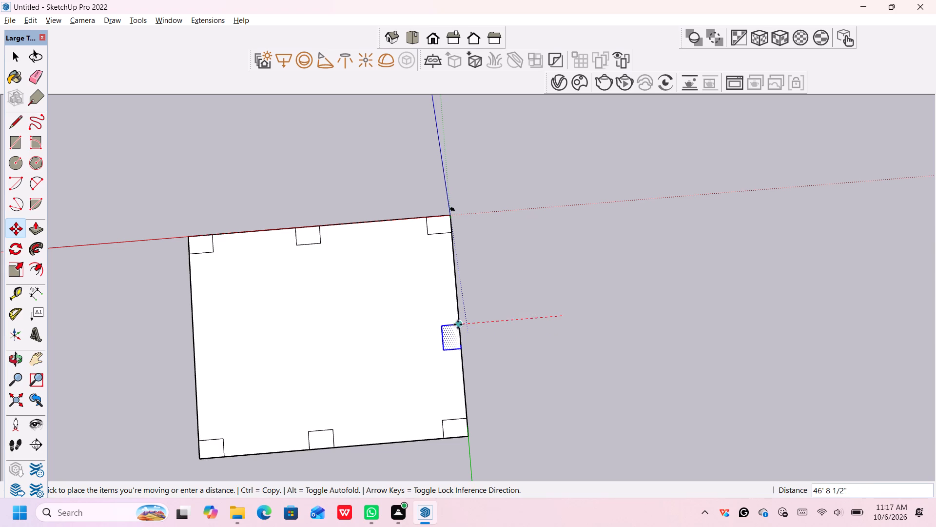
left_click(458, 324)
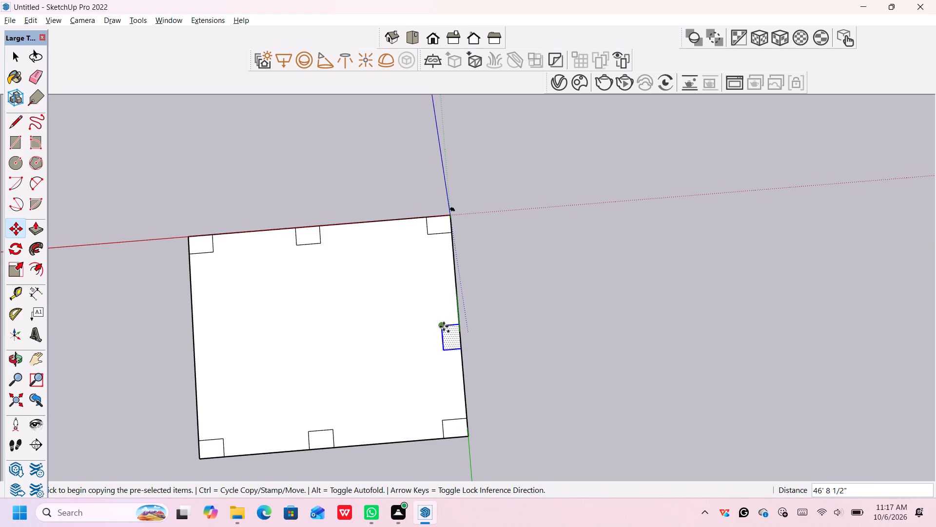
Copy the green-axis mid-edge rectangle 112' along the red direction to the midpoint of the opposite ground edge.
left_click(440, 325)
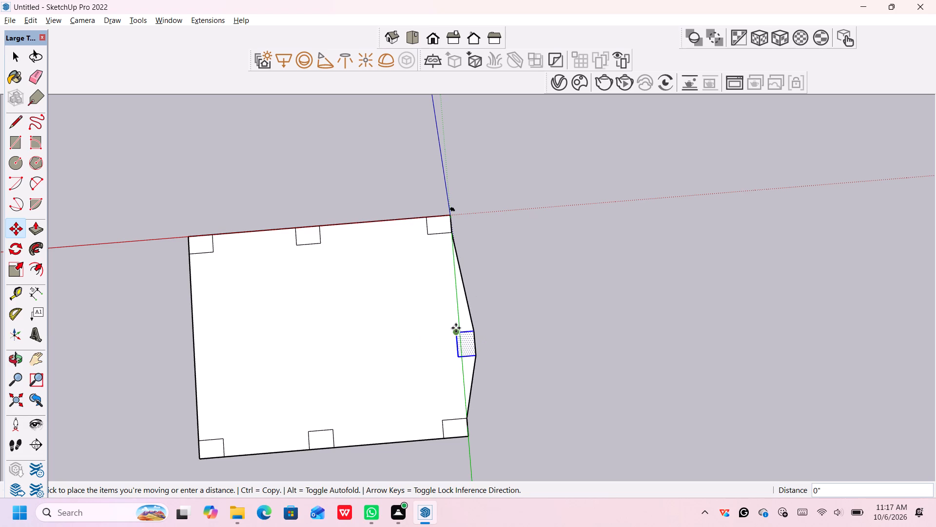
key("space")
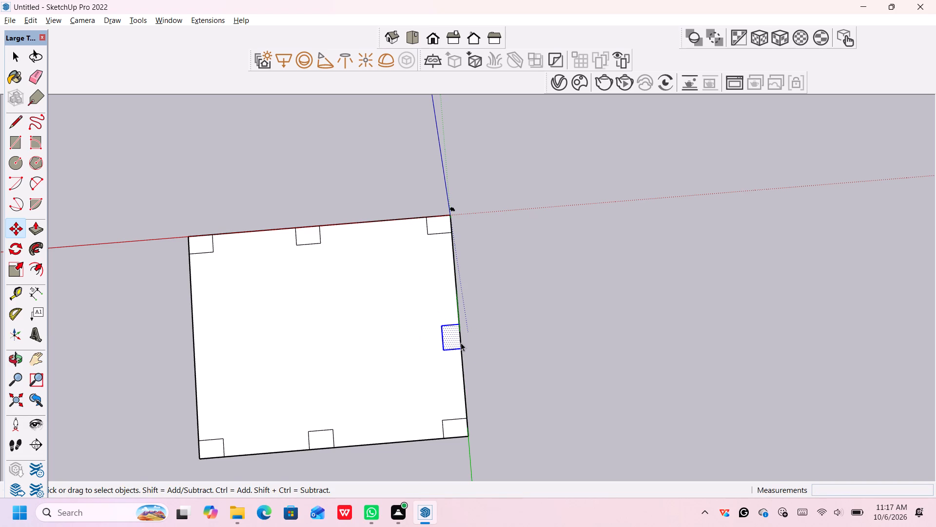
left_click(453, 343)
double_click(452, 342)
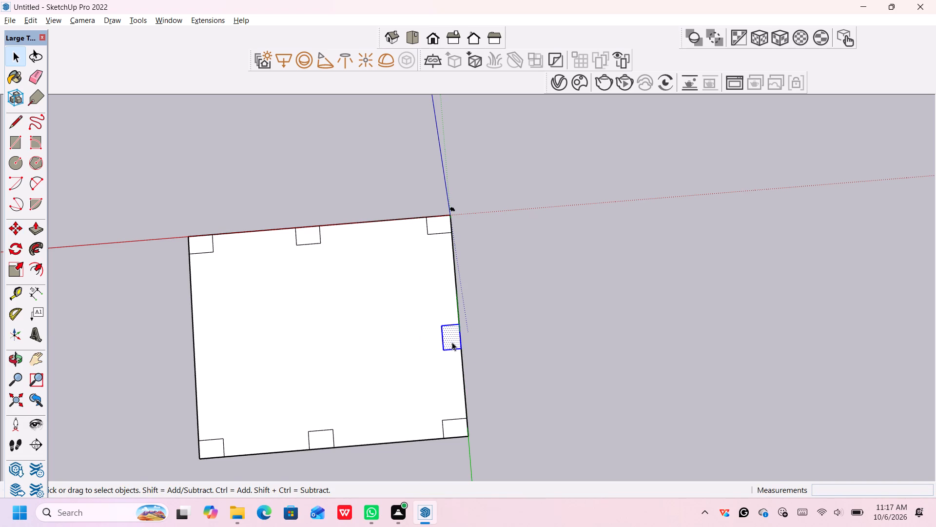
key("m")
key("Return")
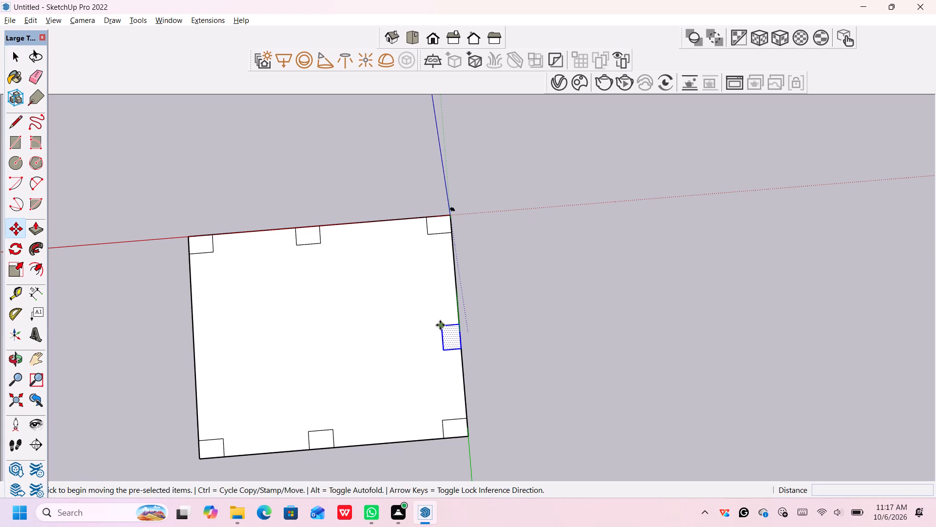
left_click(440, 325)
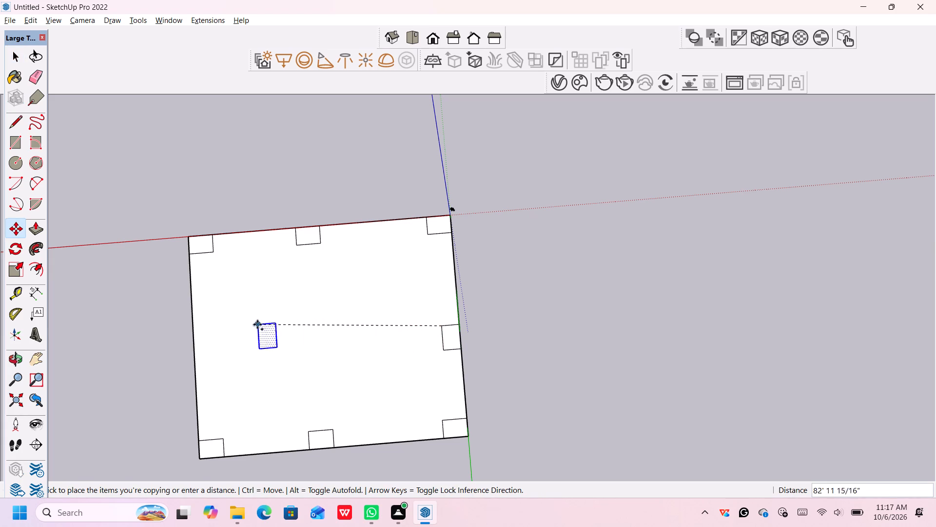
left_click(192, 345)
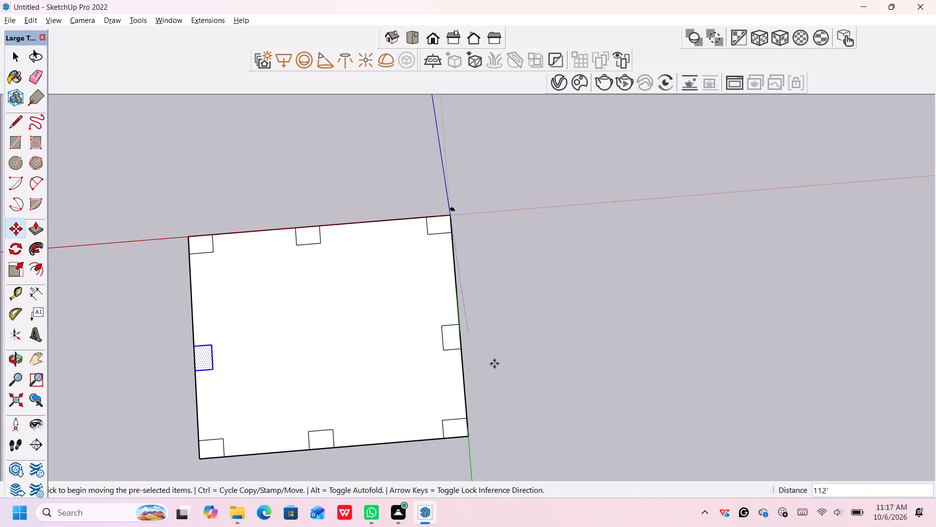
key("Escape")
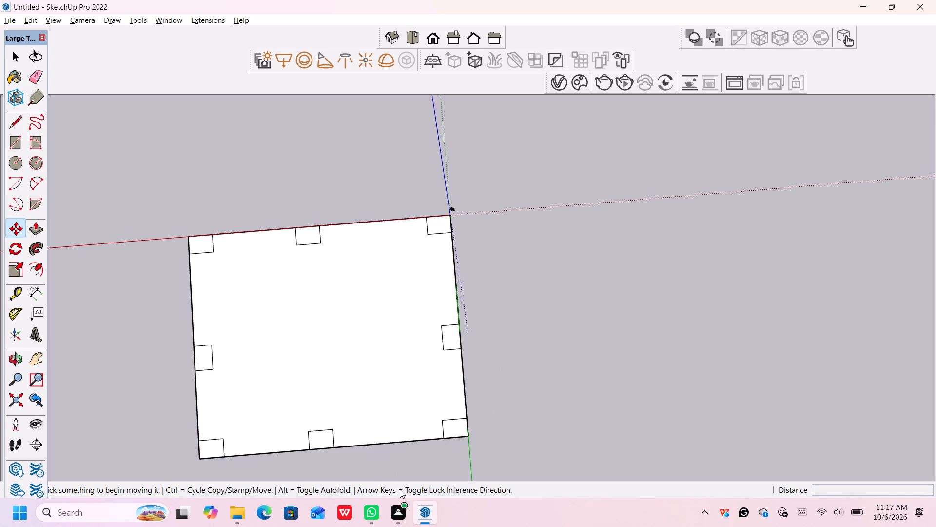
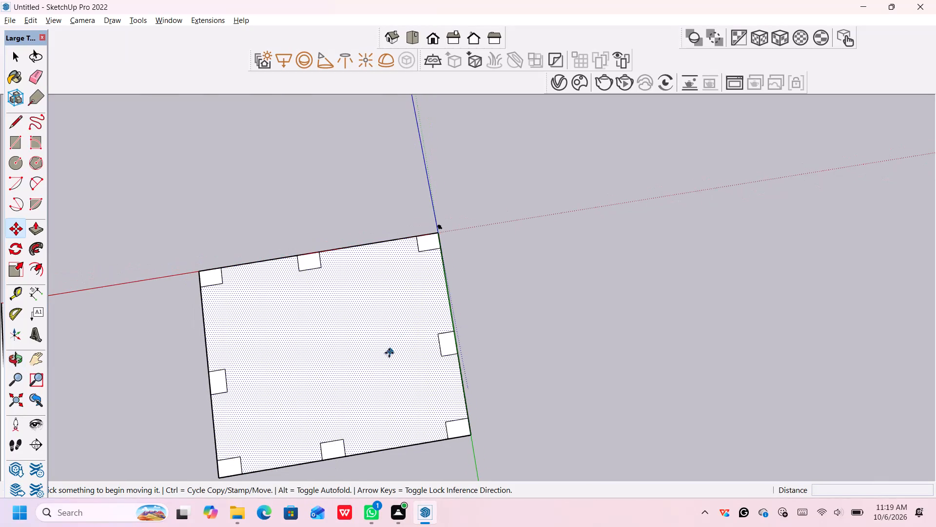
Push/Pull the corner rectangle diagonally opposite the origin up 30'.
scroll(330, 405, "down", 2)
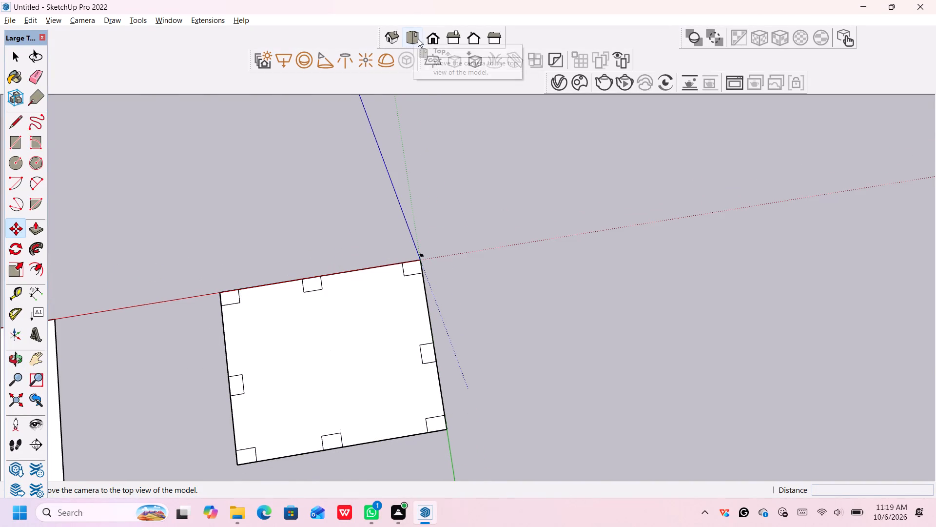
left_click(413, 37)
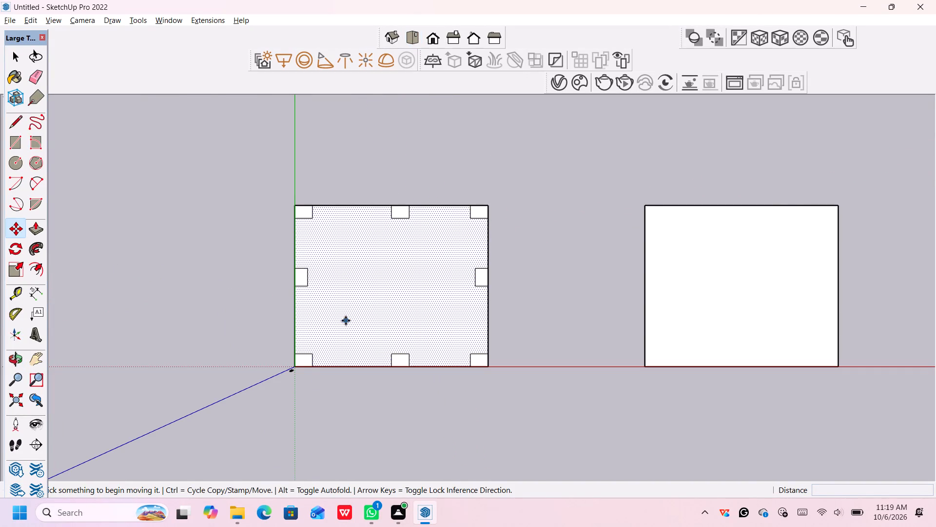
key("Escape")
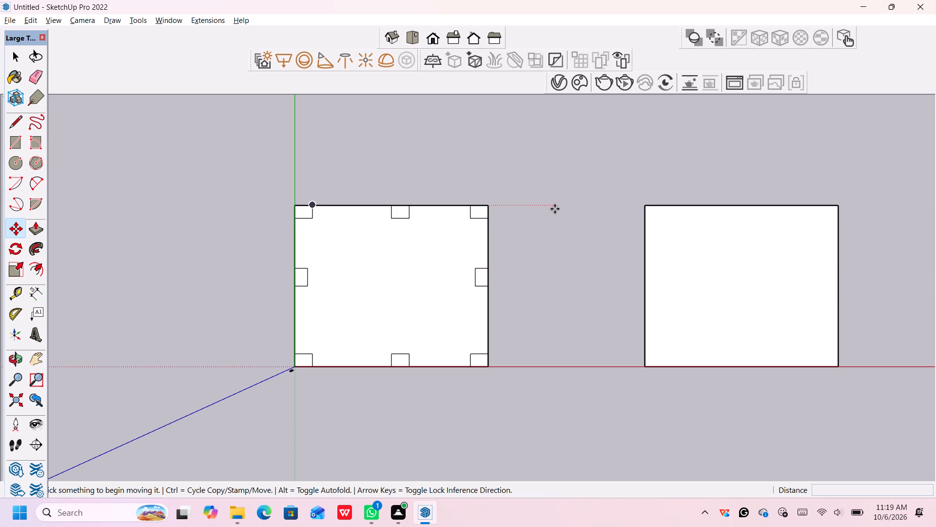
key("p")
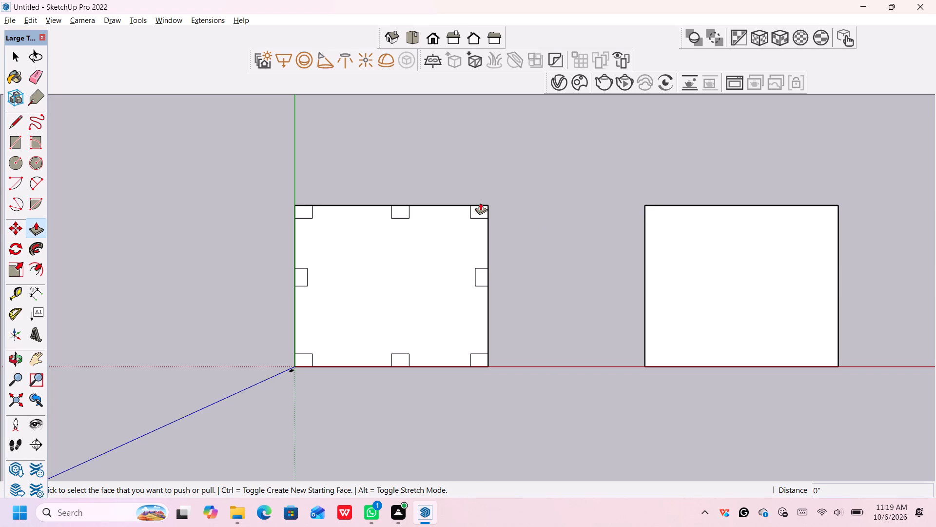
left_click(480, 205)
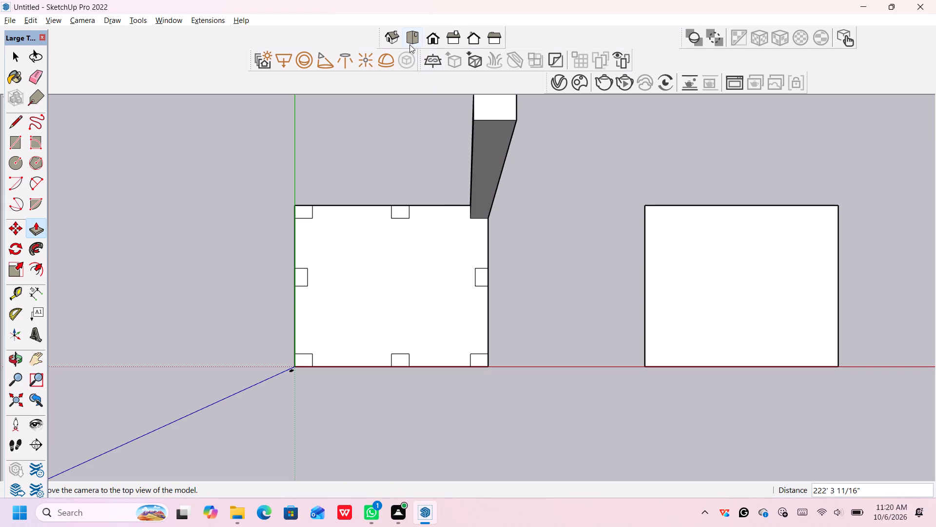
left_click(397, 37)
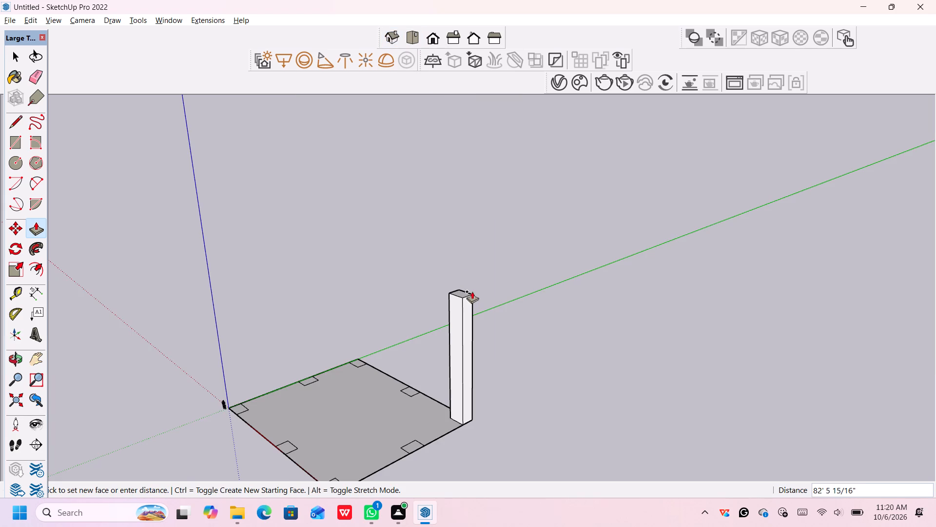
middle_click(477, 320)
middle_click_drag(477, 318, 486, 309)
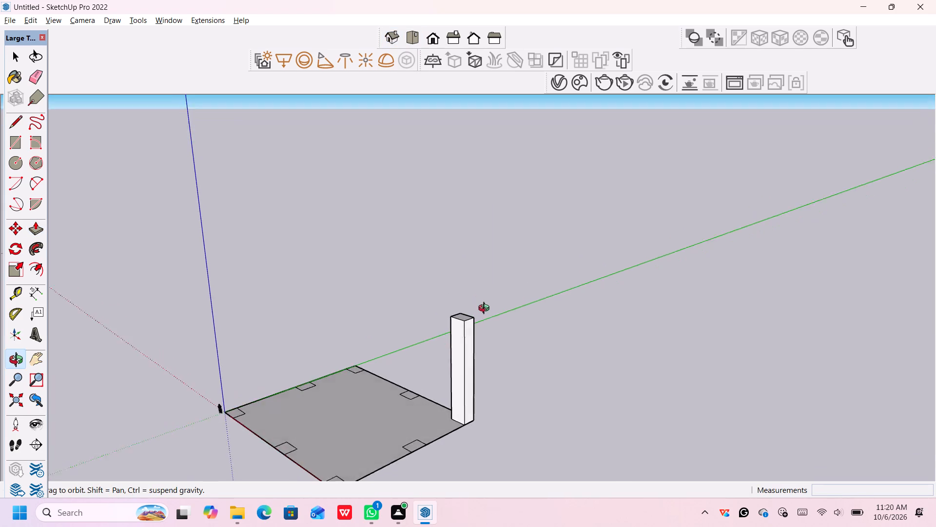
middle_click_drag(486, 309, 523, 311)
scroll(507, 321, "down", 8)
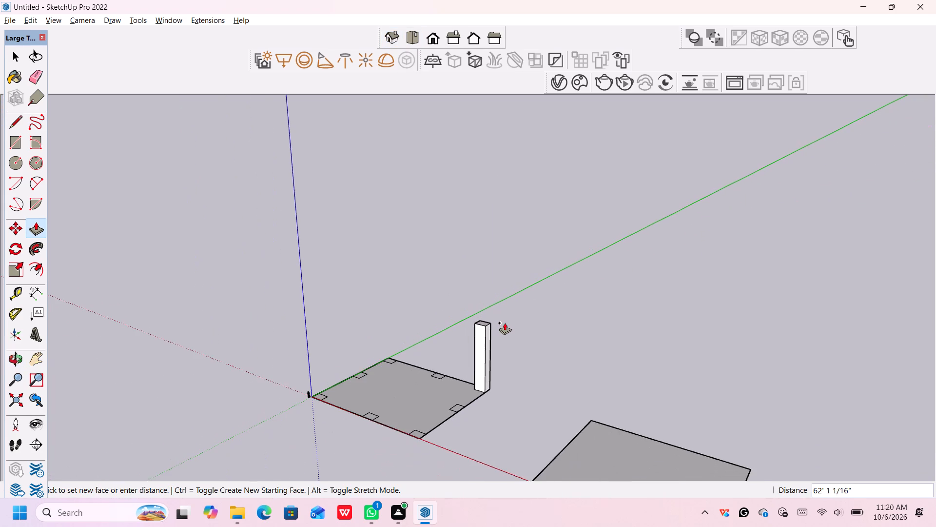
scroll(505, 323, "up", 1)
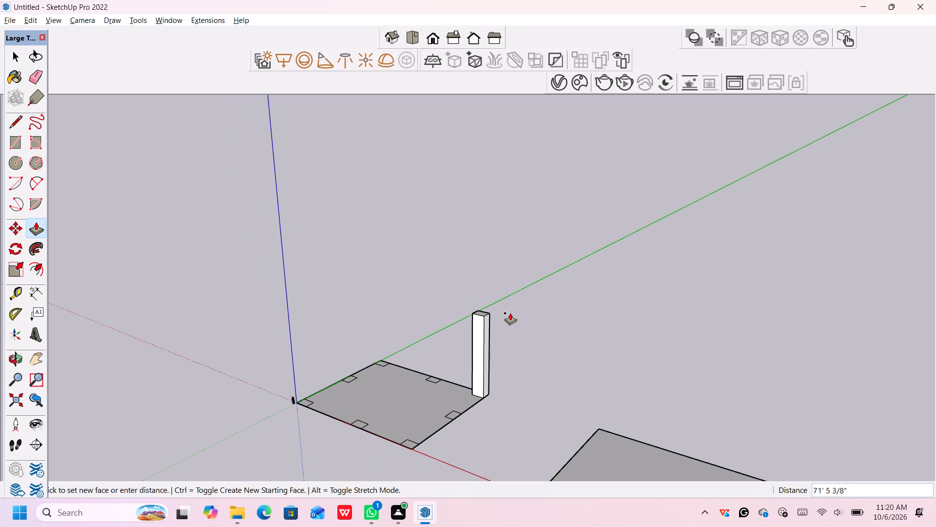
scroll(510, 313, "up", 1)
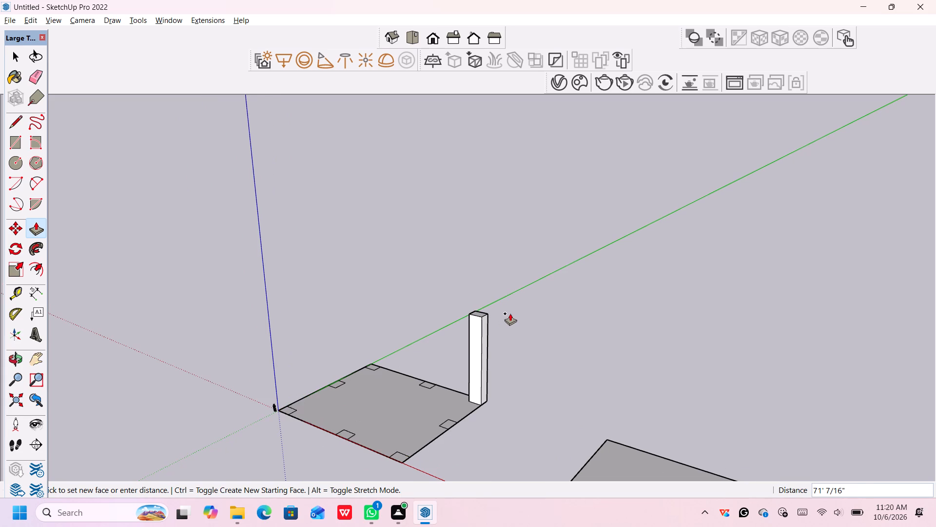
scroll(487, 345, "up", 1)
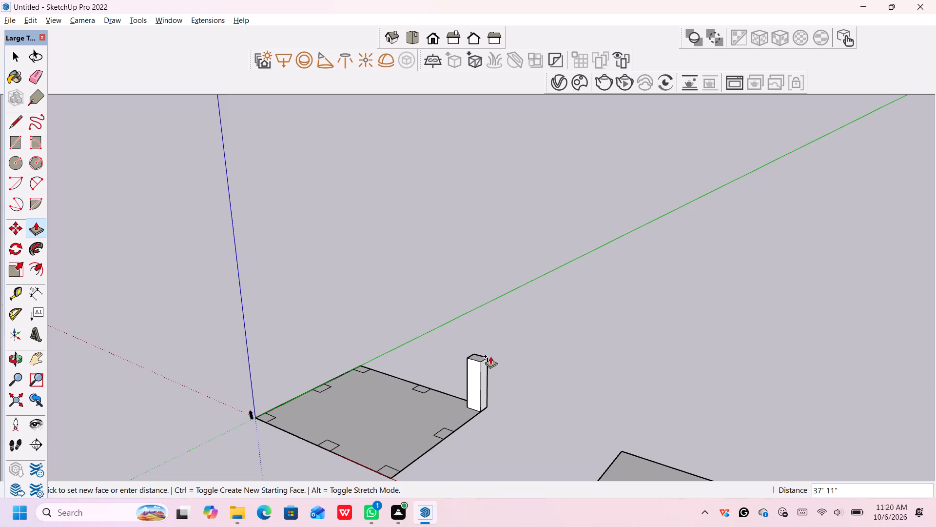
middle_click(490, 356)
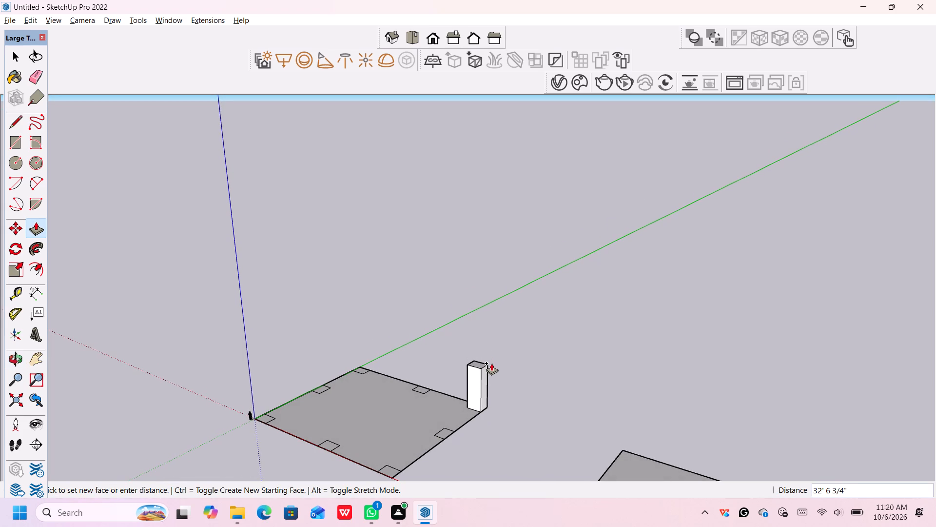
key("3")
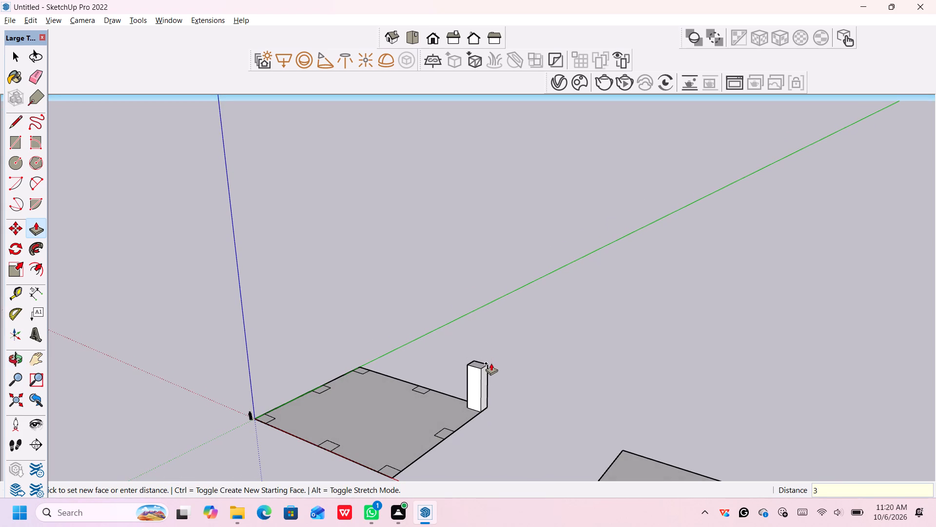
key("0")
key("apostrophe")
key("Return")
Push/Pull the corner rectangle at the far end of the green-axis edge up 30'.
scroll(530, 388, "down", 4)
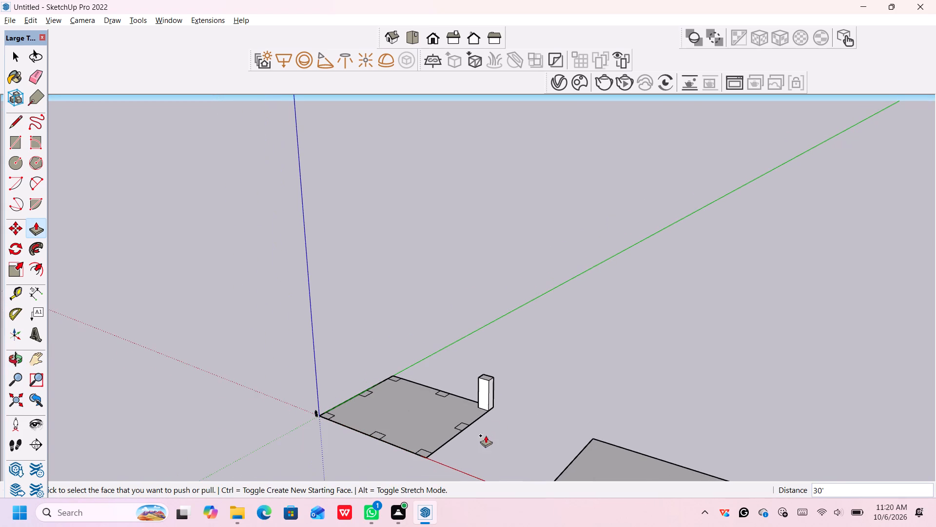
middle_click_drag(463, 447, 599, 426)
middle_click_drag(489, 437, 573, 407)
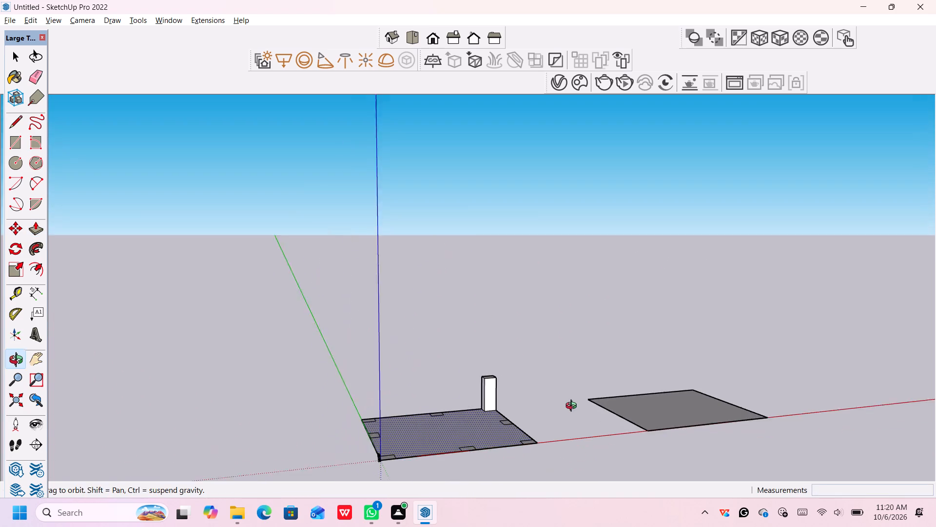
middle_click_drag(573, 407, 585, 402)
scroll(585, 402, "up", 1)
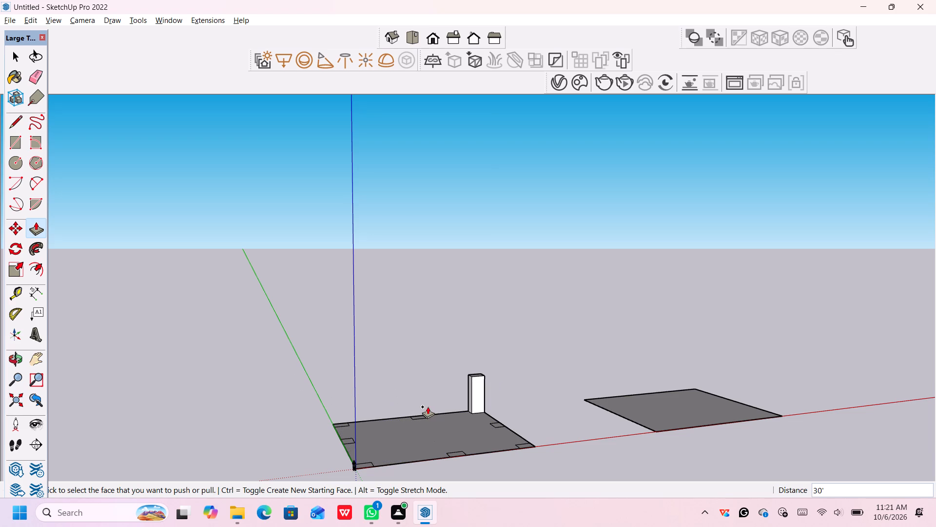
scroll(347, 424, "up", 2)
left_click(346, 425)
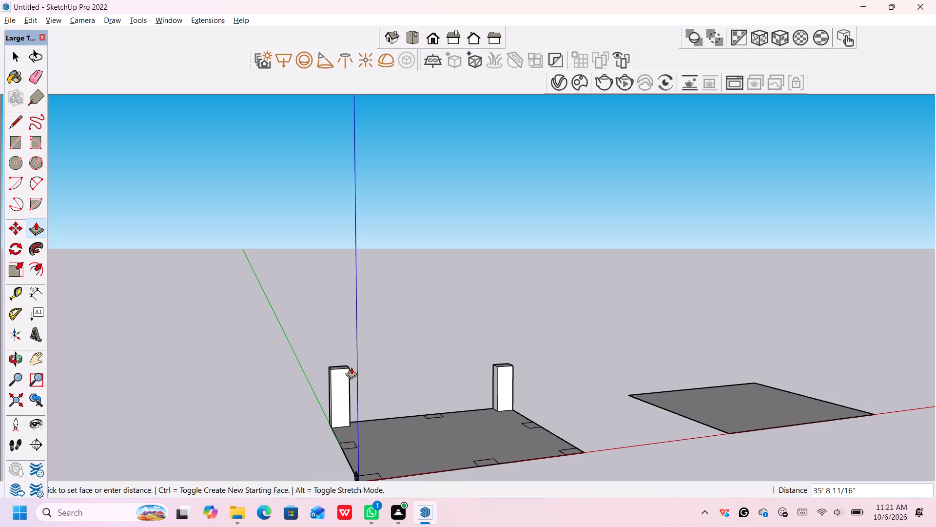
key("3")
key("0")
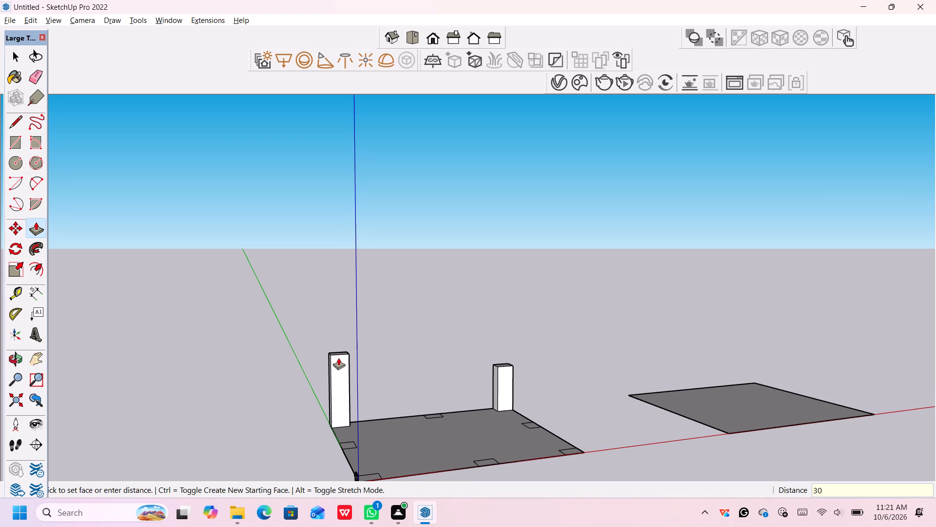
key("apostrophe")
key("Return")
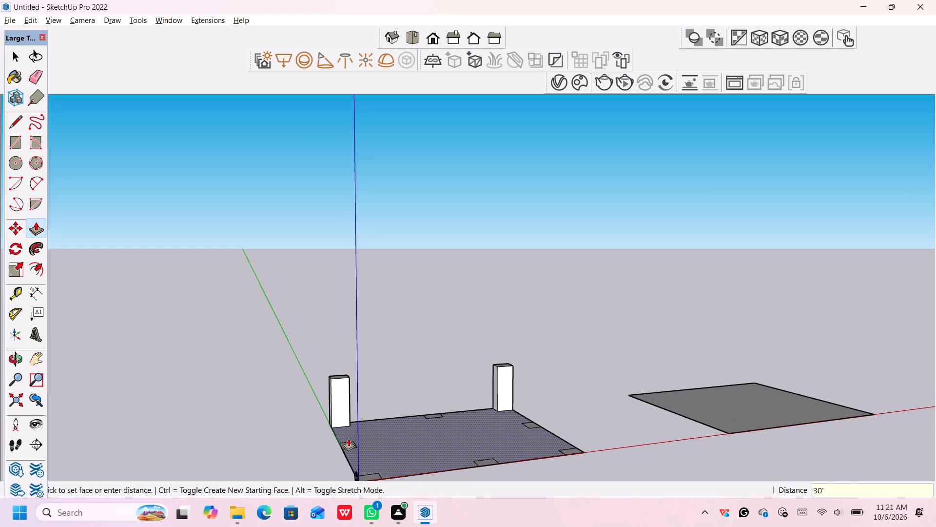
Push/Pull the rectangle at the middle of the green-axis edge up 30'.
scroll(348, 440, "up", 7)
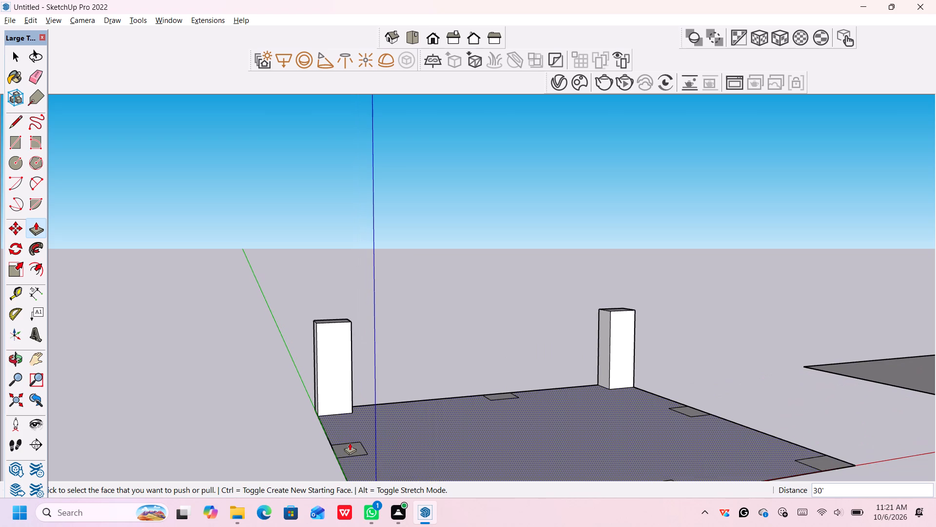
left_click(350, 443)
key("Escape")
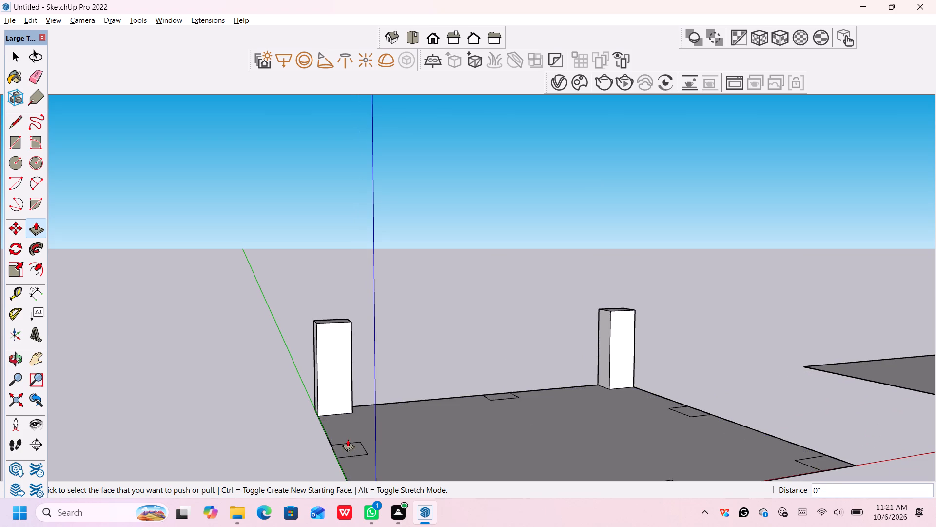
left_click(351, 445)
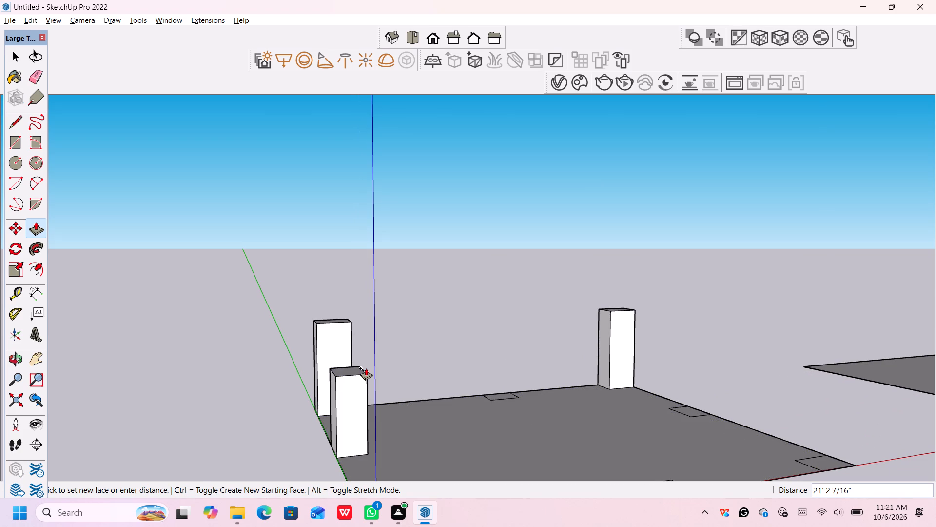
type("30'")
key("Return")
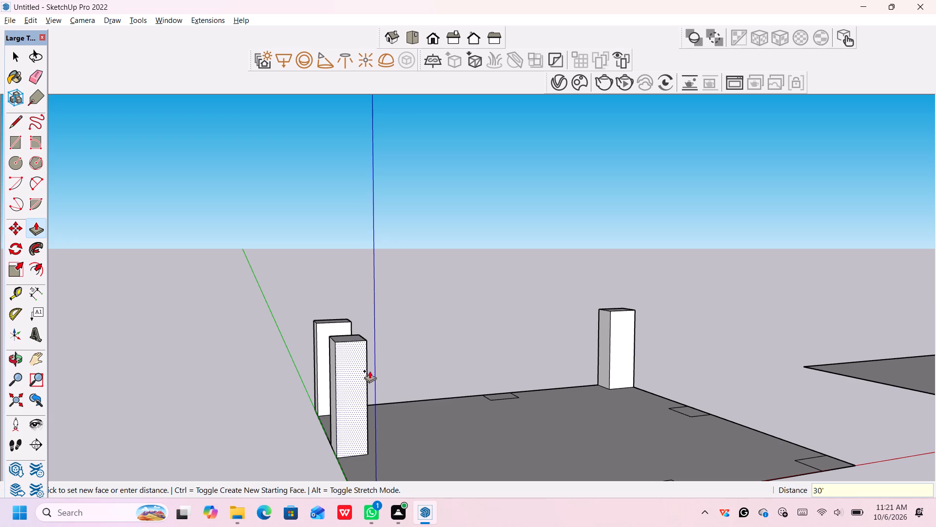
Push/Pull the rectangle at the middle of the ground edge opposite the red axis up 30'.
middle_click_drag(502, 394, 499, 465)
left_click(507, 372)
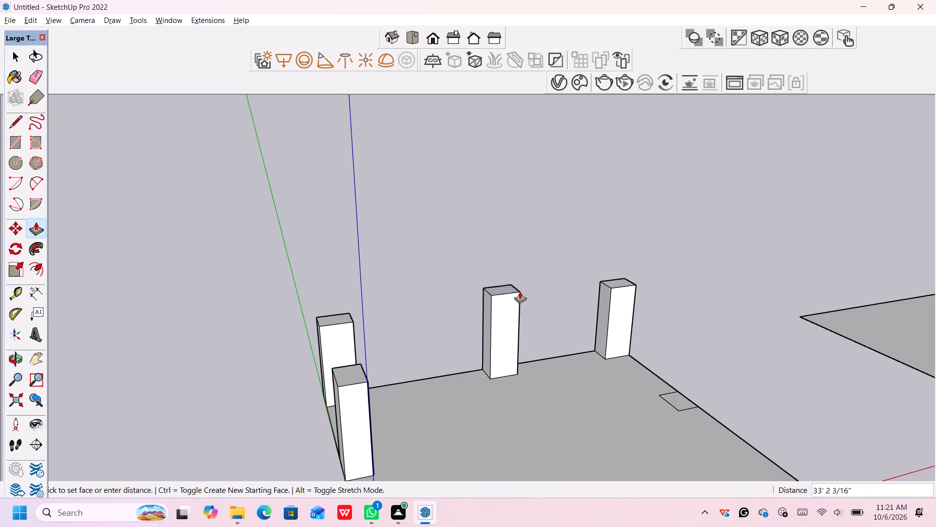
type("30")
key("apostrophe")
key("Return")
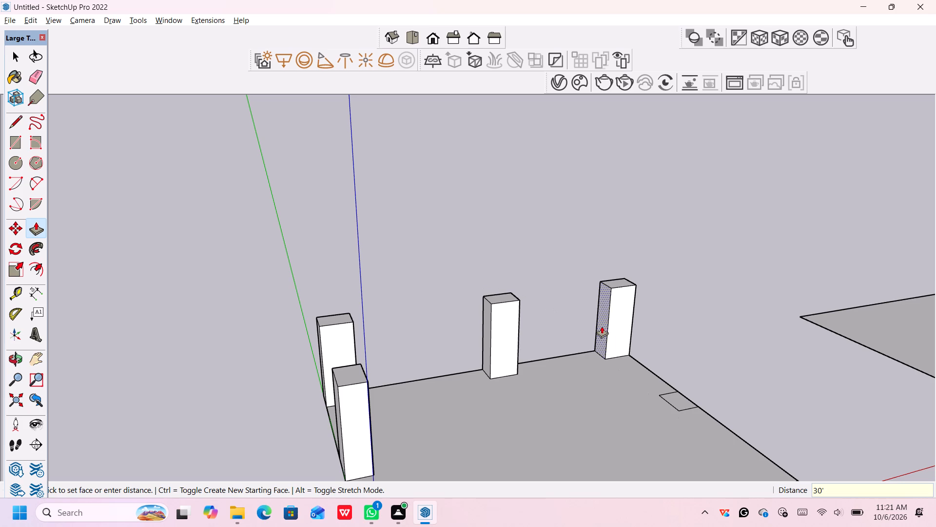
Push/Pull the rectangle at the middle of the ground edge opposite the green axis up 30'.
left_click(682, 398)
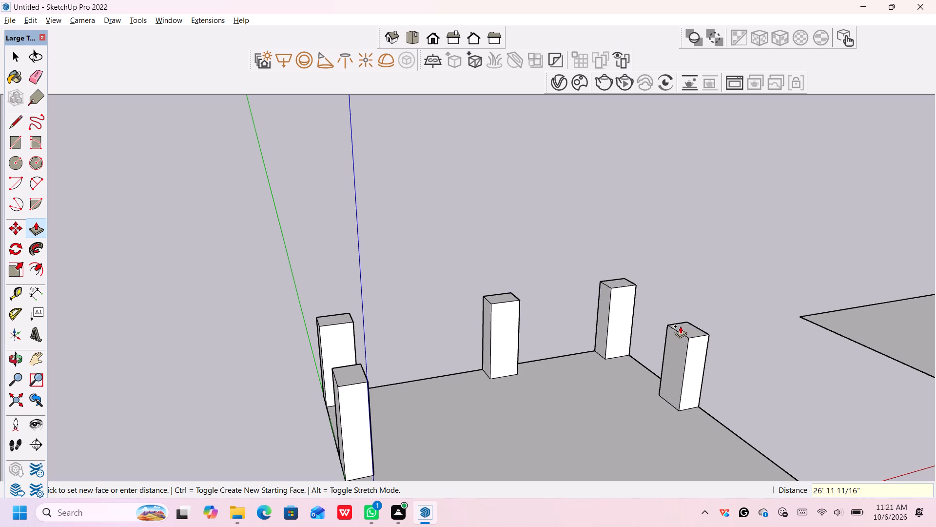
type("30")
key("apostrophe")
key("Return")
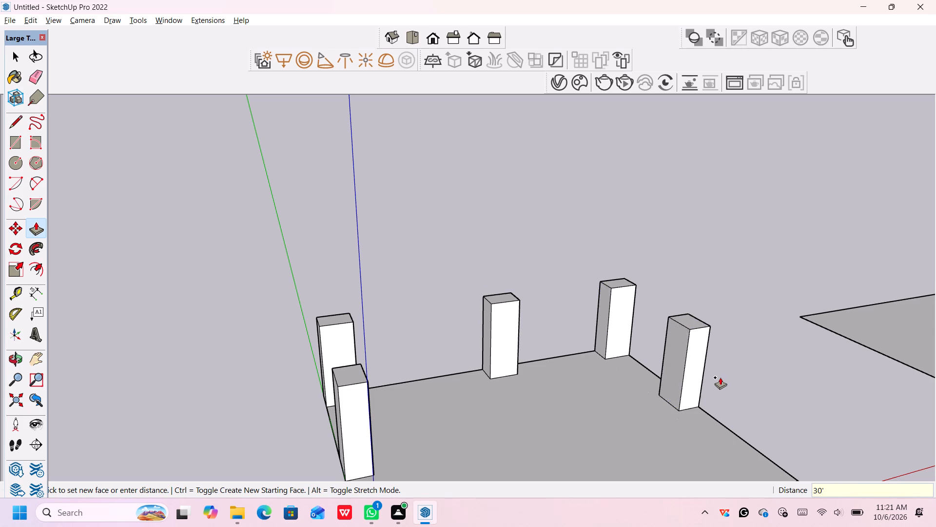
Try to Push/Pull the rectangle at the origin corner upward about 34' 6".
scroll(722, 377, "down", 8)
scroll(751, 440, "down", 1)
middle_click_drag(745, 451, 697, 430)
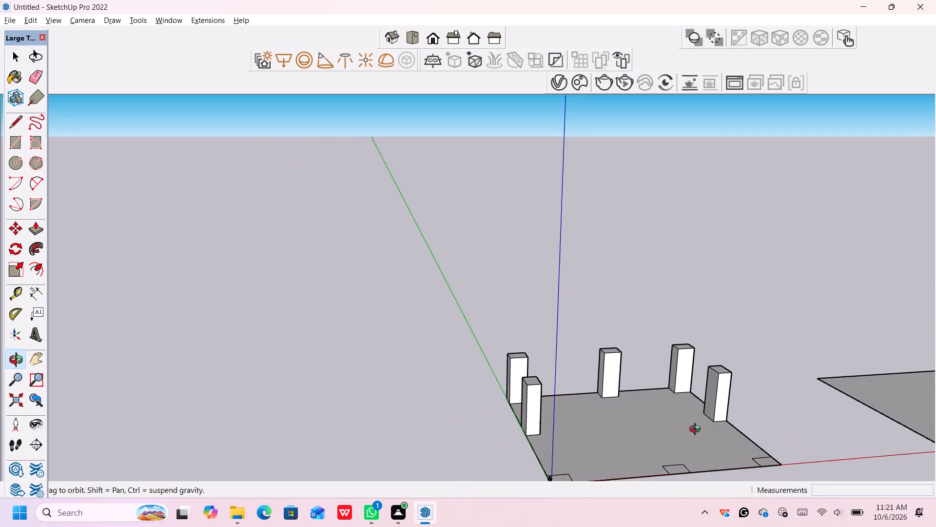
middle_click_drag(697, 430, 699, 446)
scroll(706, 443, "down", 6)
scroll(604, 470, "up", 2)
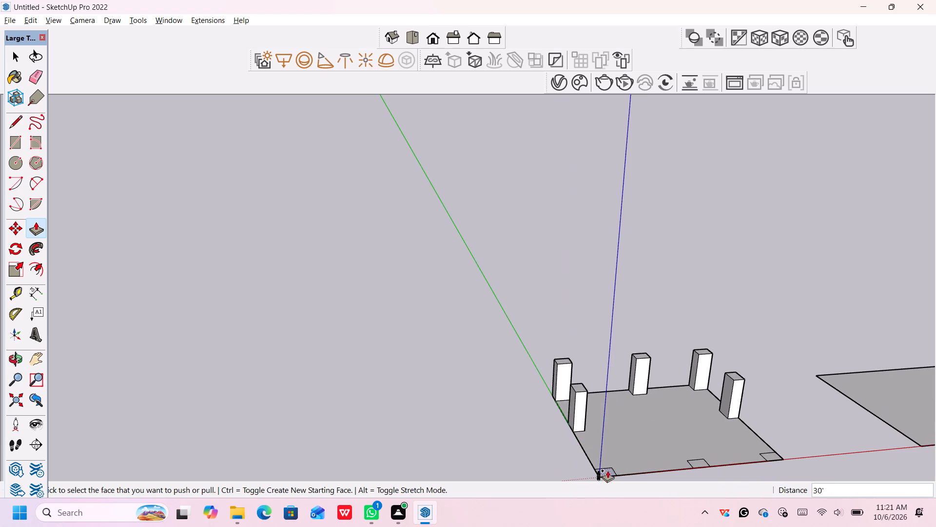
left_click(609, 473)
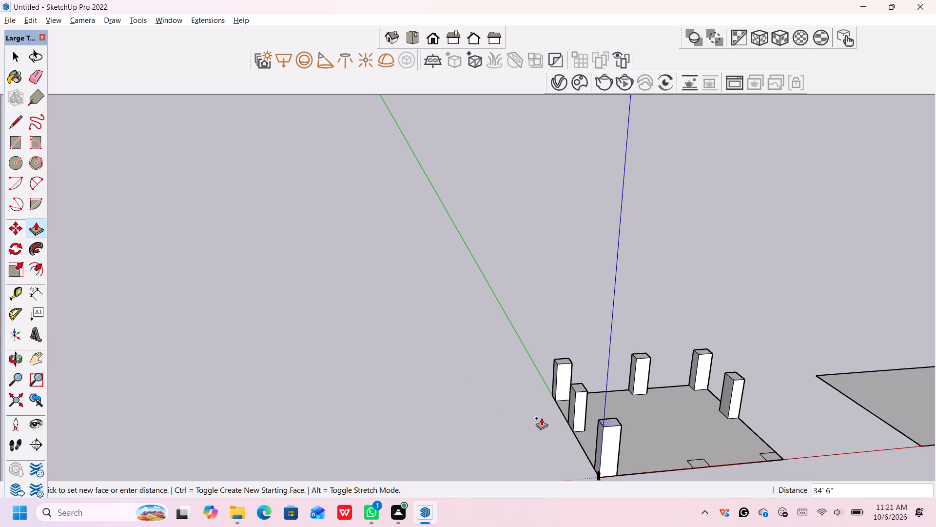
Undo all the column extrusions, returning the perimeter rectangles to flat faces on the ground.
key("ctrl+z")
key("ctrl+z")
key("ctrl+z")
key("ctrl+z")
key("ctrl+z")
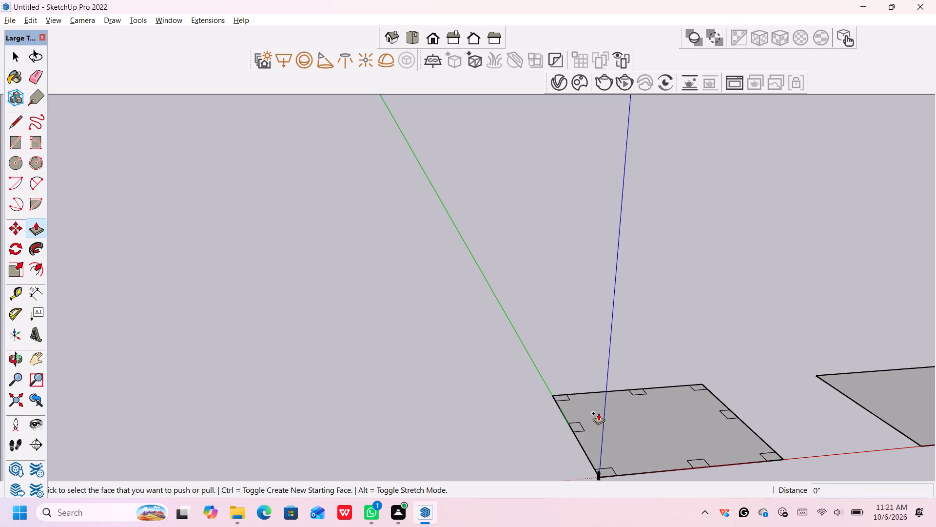
Undo the perimeter rectangle layout and the second ground face, back to the bare ground rectangle at the origin.
key("ctrl+z")
key("ctrl+z")
key("ctrl+z")
key("ctrl+z")
key("ctrl+z")
key("ctrl+z")
key("ctrl+z")
key("ctrl+z")
key("ctrl+z")
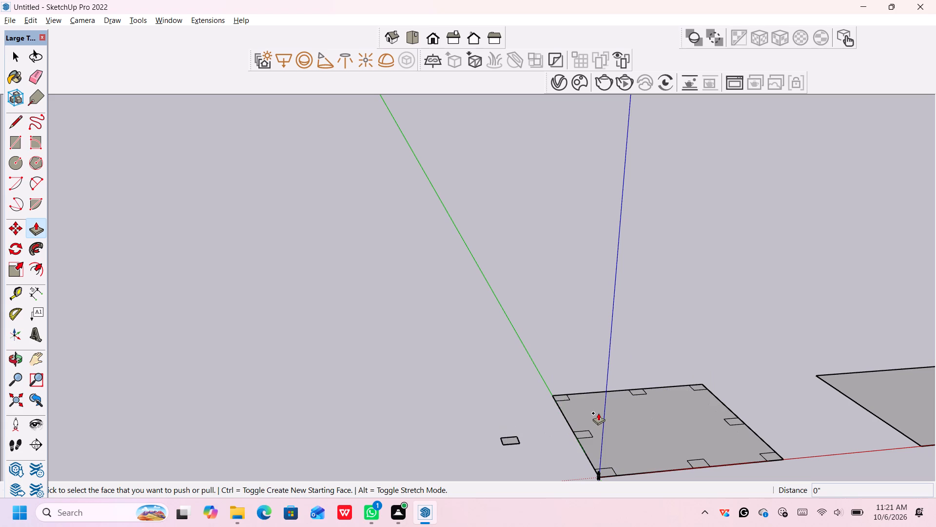
key("ctrl+z")
key("ctrl+z")
key("ctrl+z")
key("ctrl+z")
key("ctrl+z")
key("ctrl+z")
key("ctrl+z")
key("ctrl+z")
key("ctrl+z")
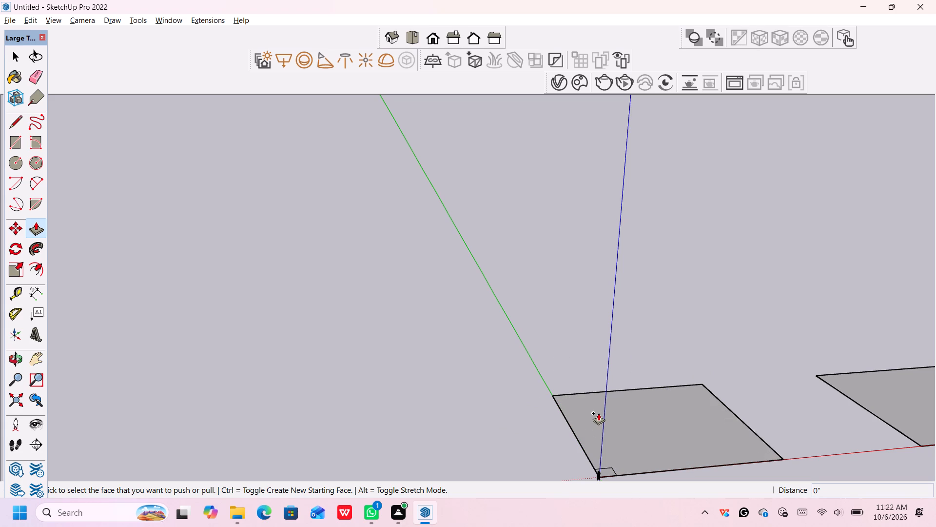
key("ctrl+z")
key("ctrl+z")
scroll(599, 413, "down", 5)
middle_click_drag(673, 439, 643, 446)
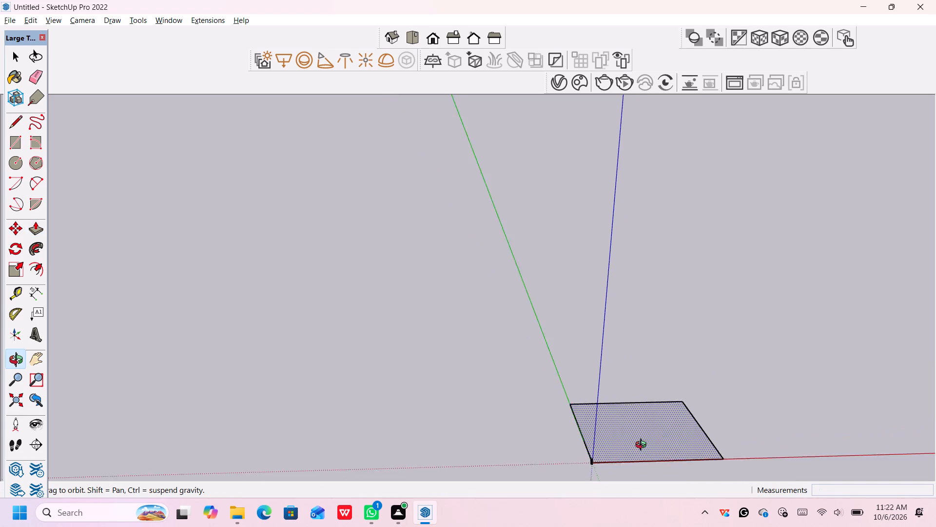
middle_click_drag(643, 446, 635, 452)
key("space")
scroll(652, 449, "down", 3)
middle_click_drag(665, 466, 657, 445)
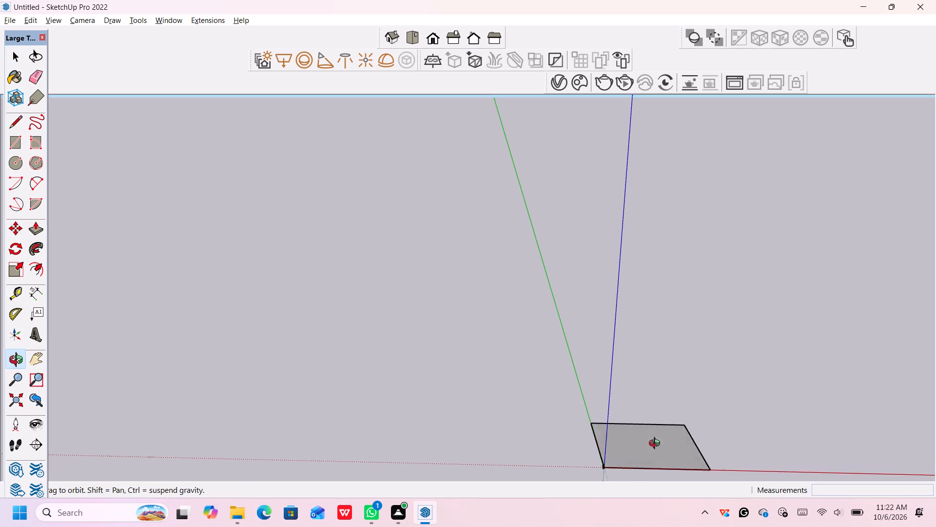
Draw a 6' by 5' rectangle on the ground face with its first corner at the origin.
middle_click_drag(657, 445, 669, 466)
middle_click(669, 466)
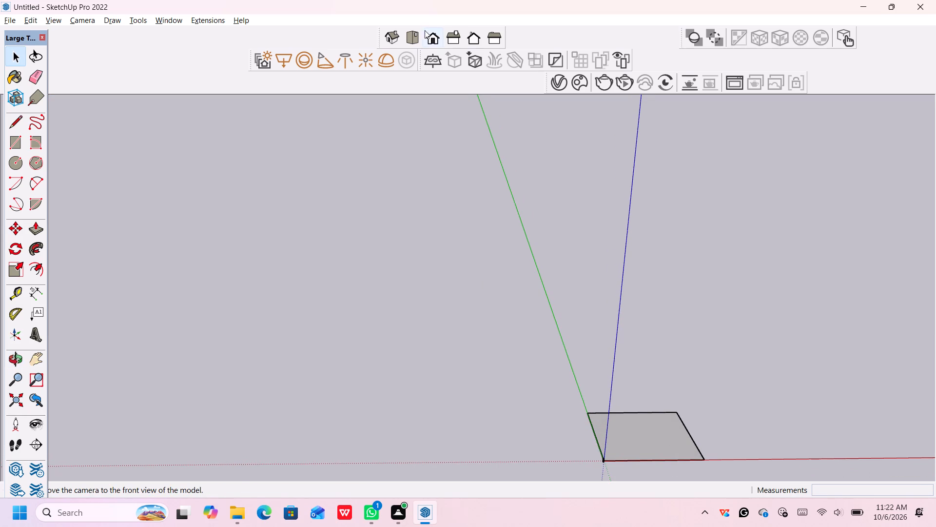
left_click(412, 37)
scroll(442, 315, "up", 12)
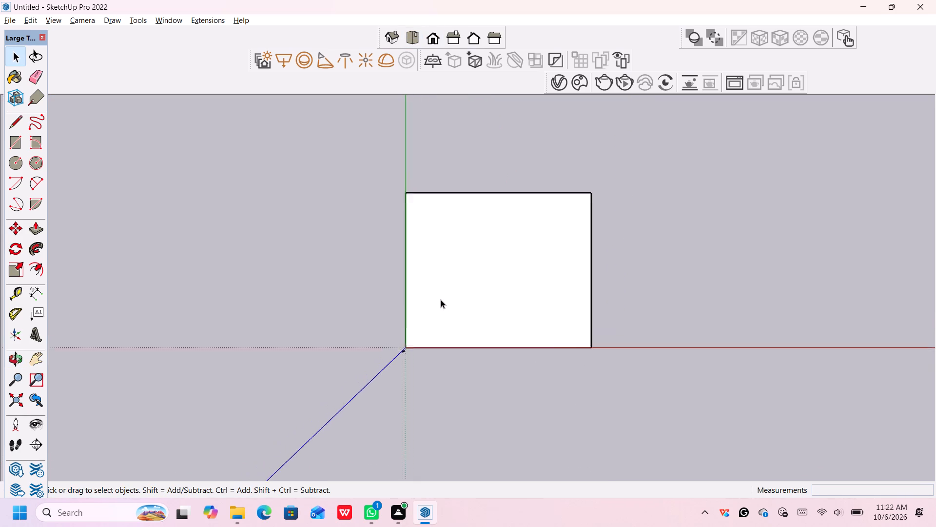
scroll(441, 300, "up", 7)
scroll(548, 306, "up", 1)
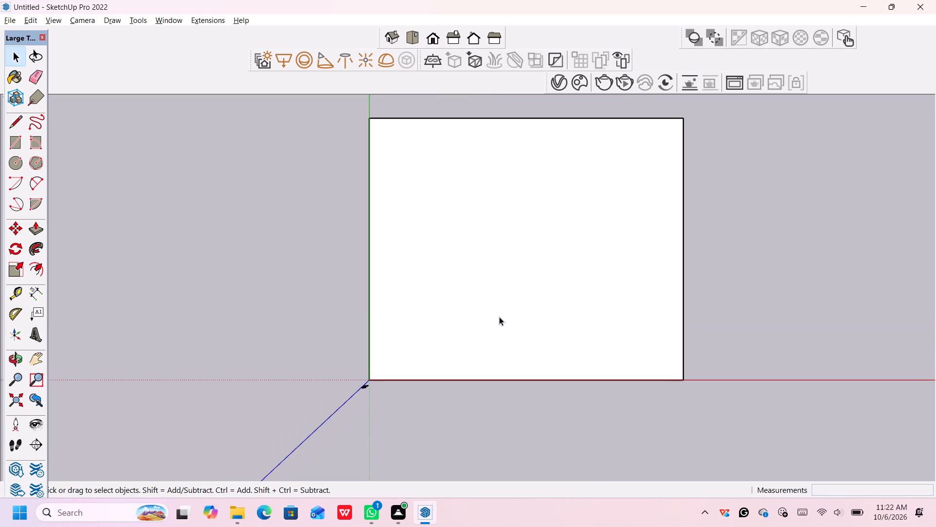
key("r")
left_click(371, 377)
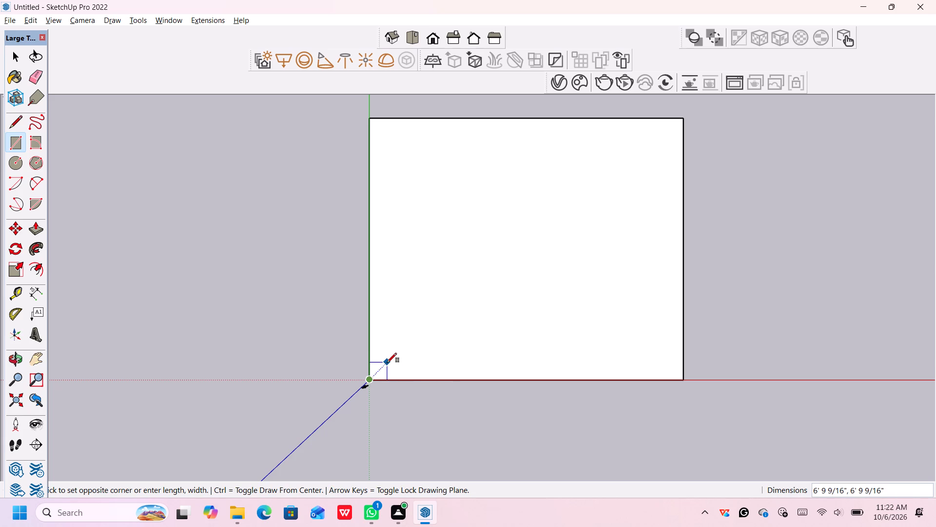
key("6")
key("apostrophe")
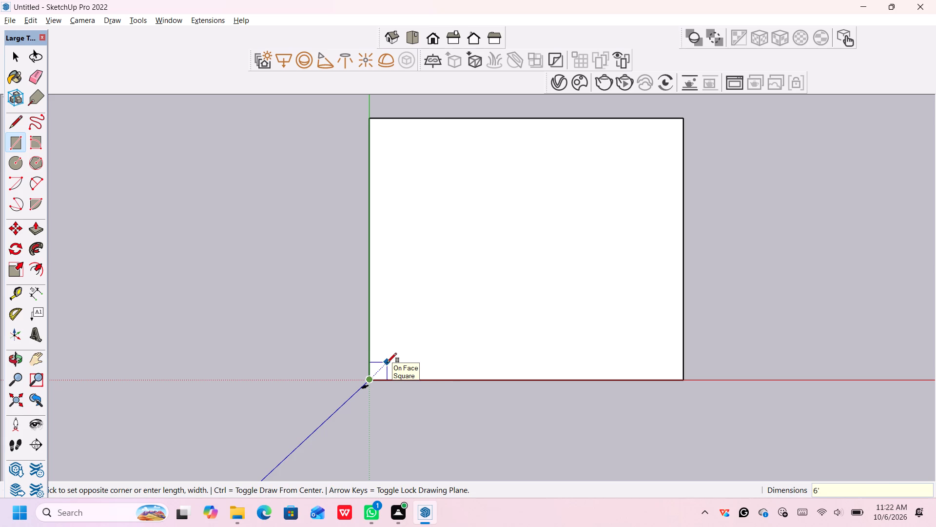
key("comma")
key("5")
key("apostrophe")
key("Return")
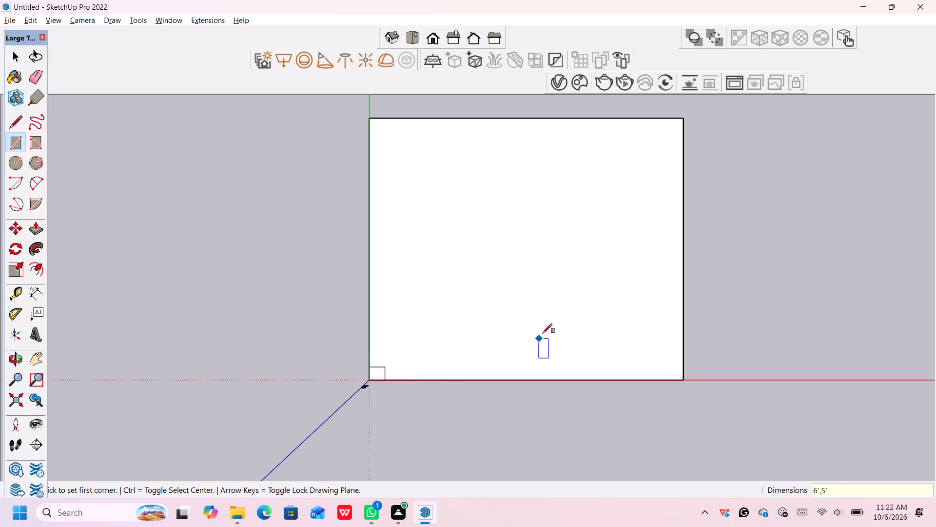
key("Escape")
key("Escape")
Copy the origin-corner rectangle, face and edges, 95' along the green axis into the far corner of the ground face.
key("space")
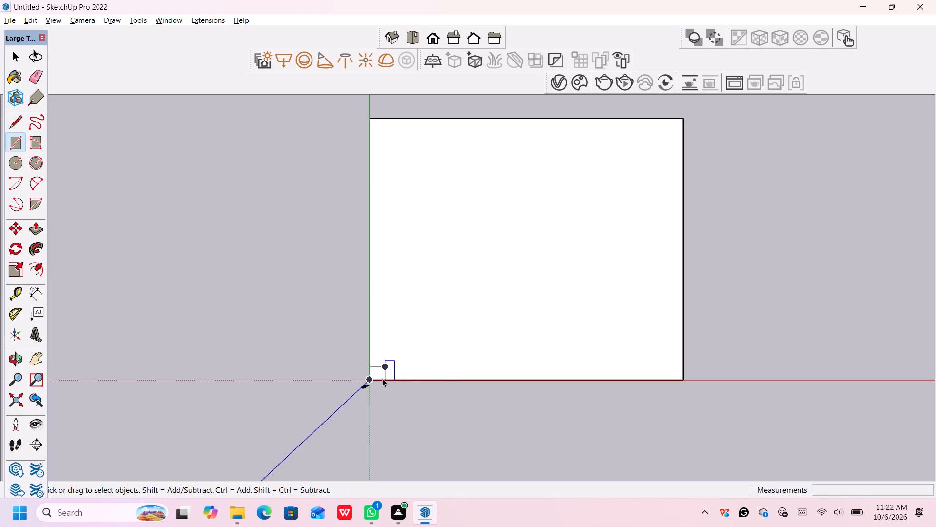
left_click(383, 366)
double_click(380, 372)
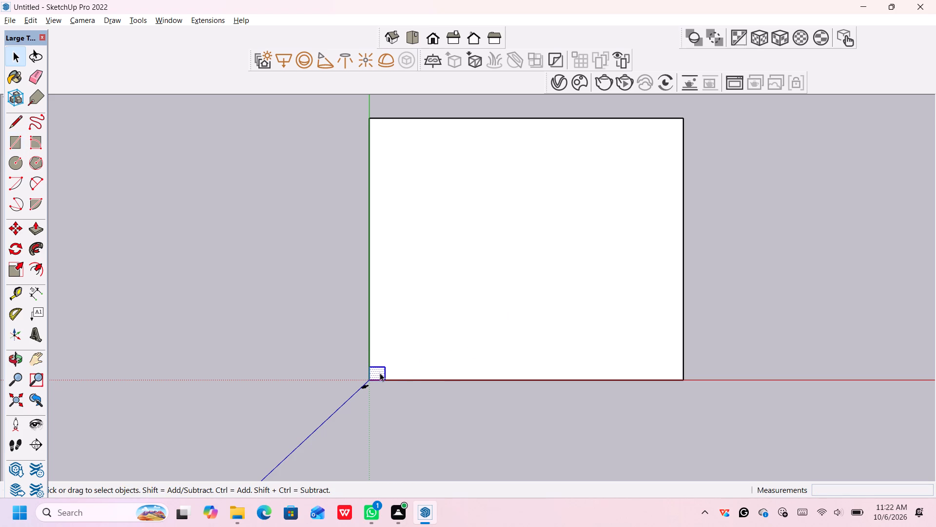
key("m")
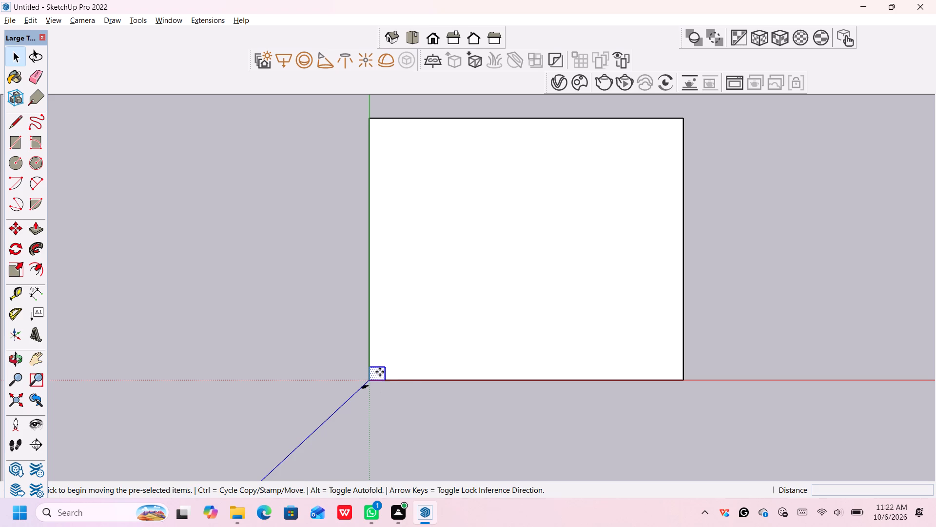
key("Return")
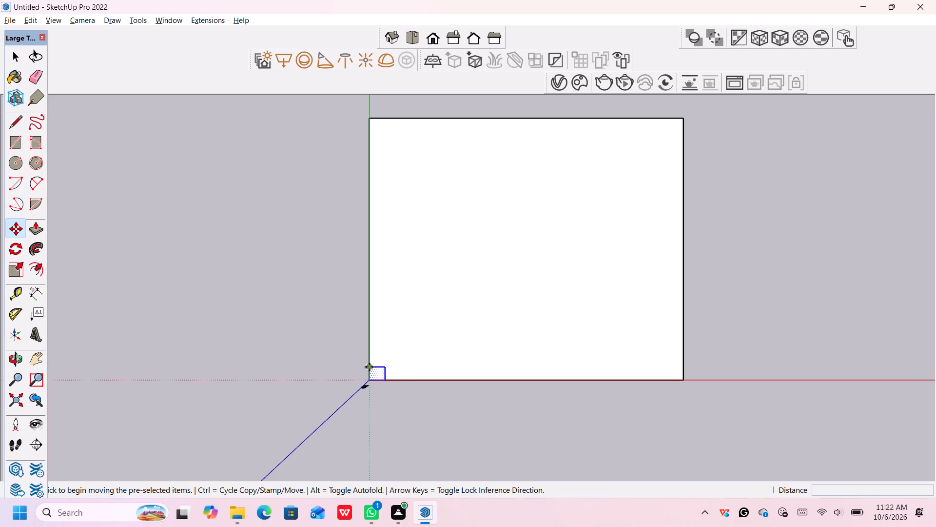
left_click(369, 367)
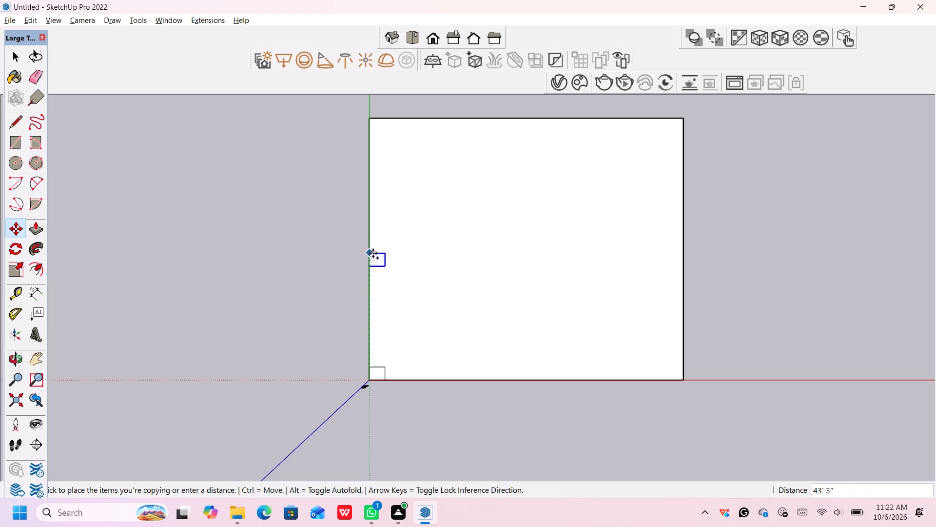
left_click(371, 120)
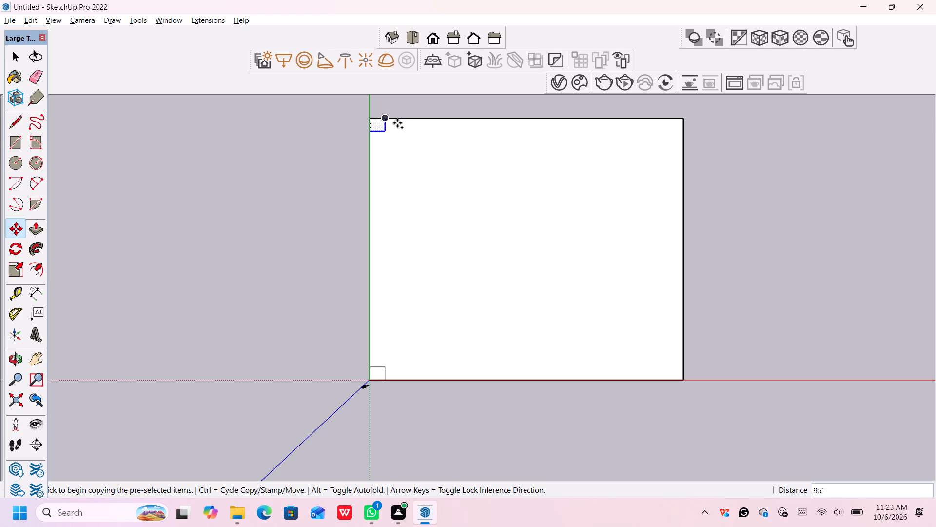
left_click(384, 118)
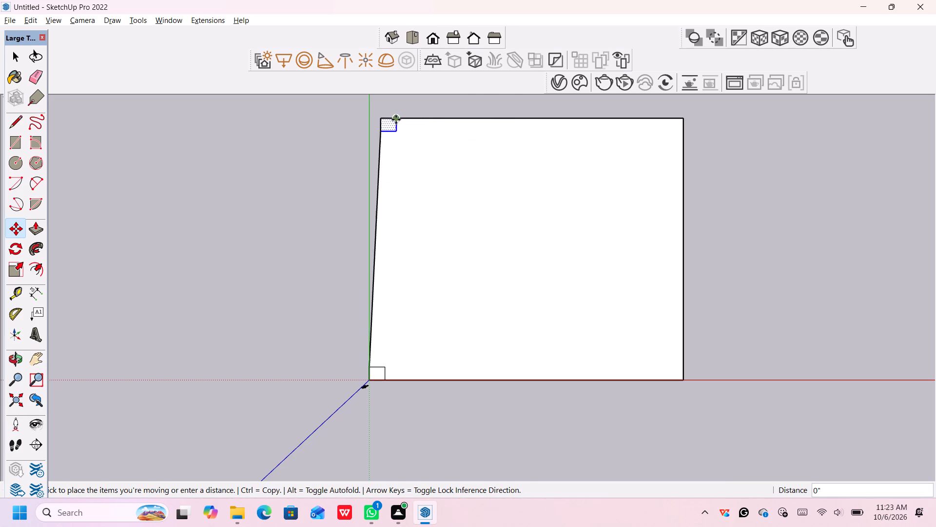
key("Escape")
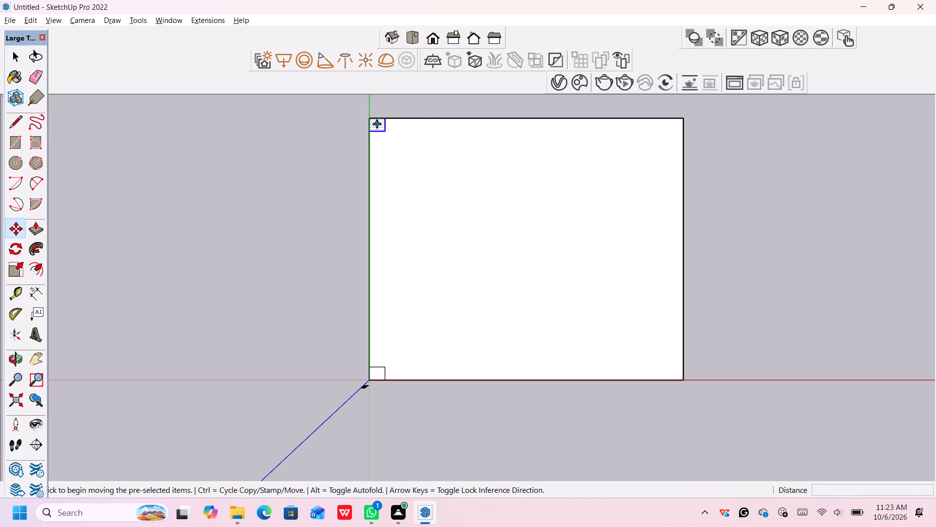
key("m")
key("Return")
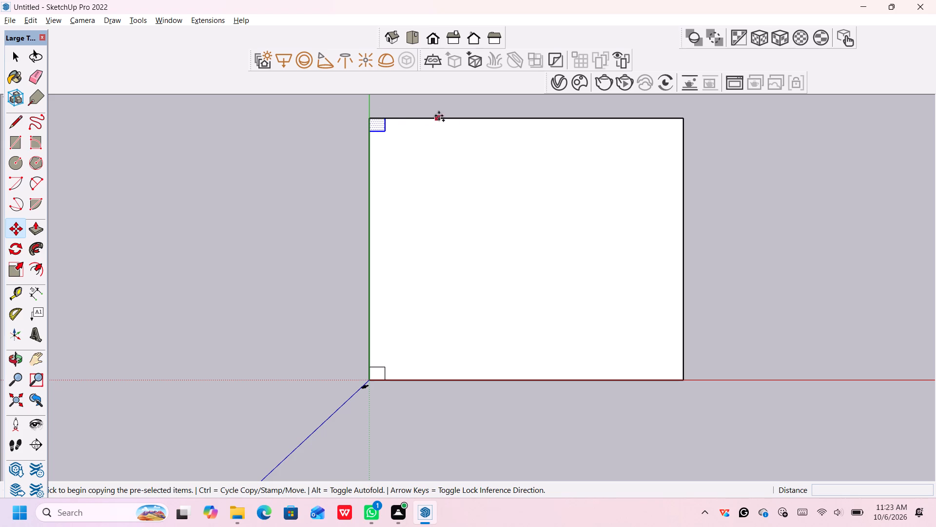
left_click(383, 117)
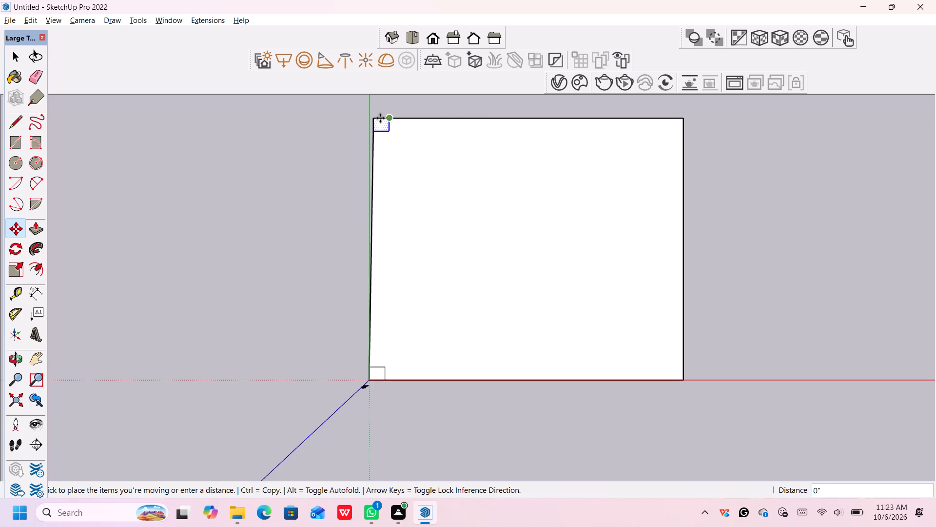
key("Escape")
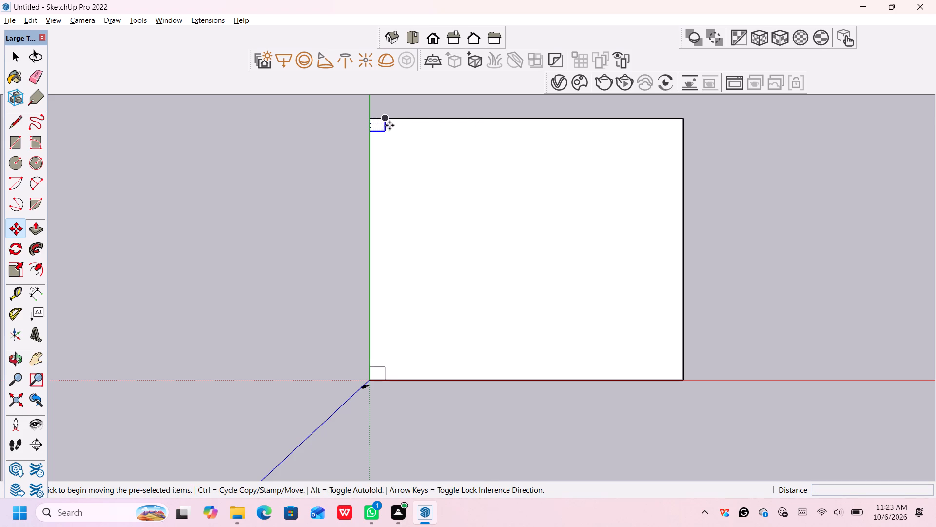
Copy the small rectangle 114' parallel to the red axis, and again 95' back toward it, filling the two remaining ground corners.
left_click(384, 121)
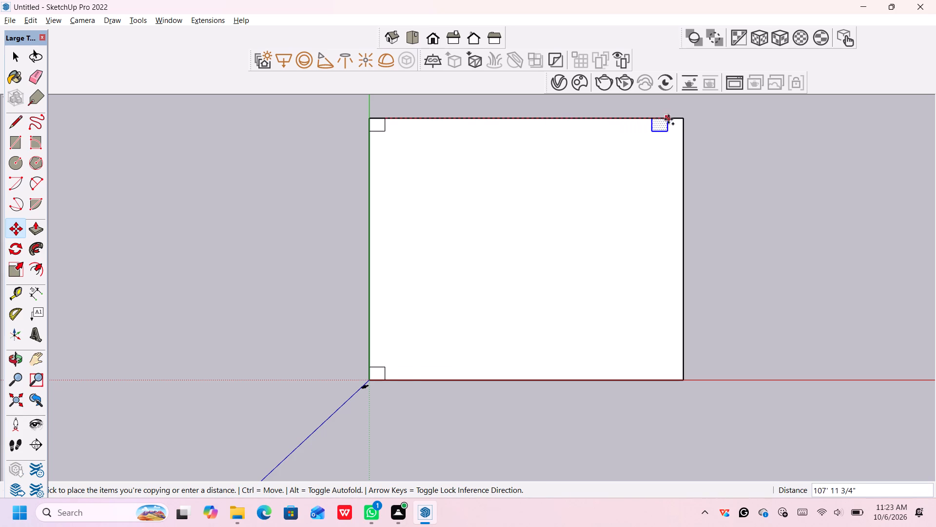
left_click(681, 117)
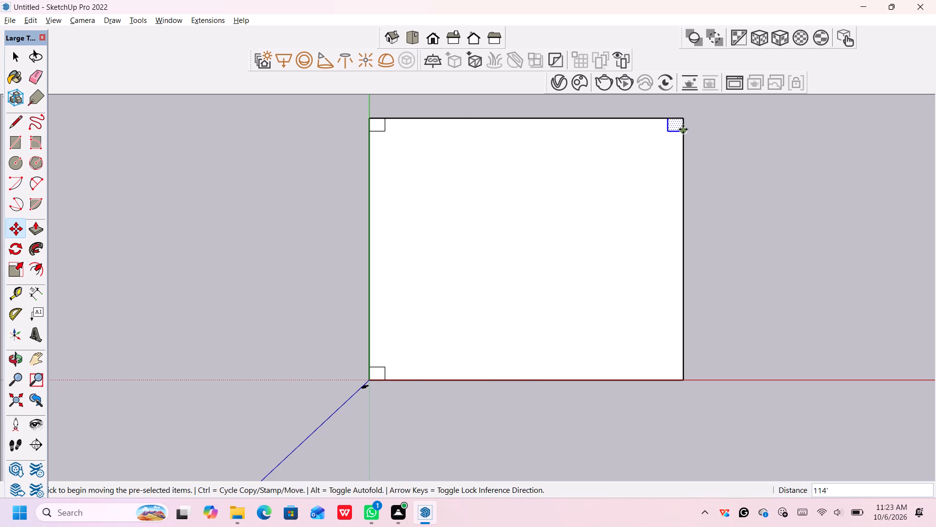
left_click(683, 130)
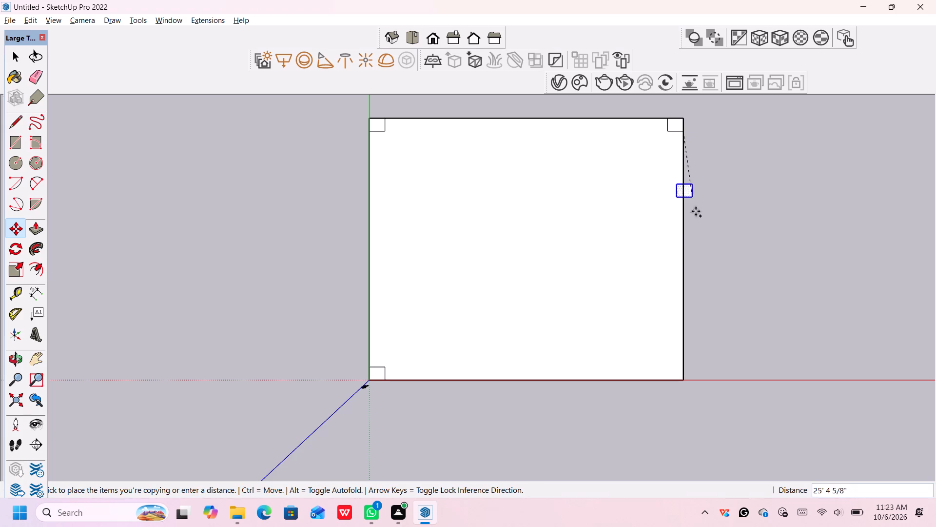
left_click(682, 377)
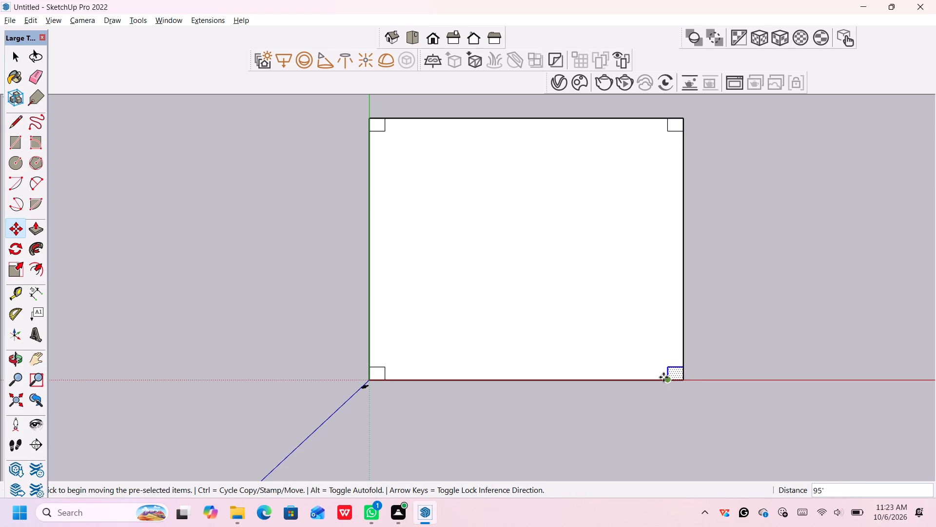
Copy the small rectangle 54' along the red axis to the edge's midpoint, and from there 95' to the opposite ground edge.
left_click(668, 379)
left_click(526, 379)
left_click(526, 368)
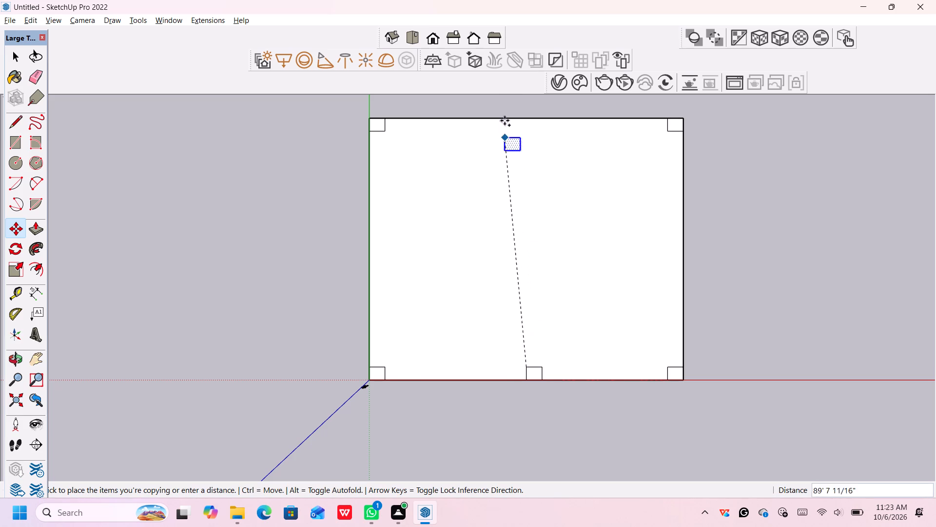
left_click(527, 119)
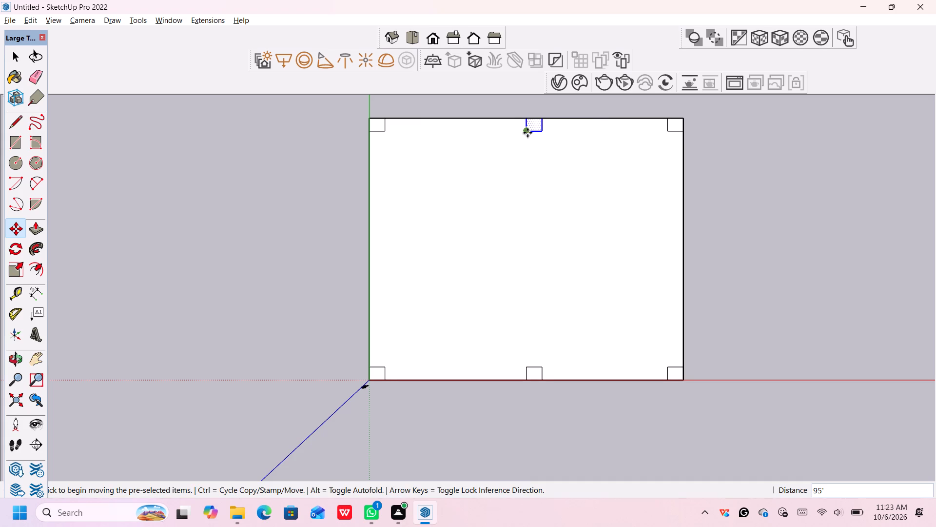
left_click(369, 130)
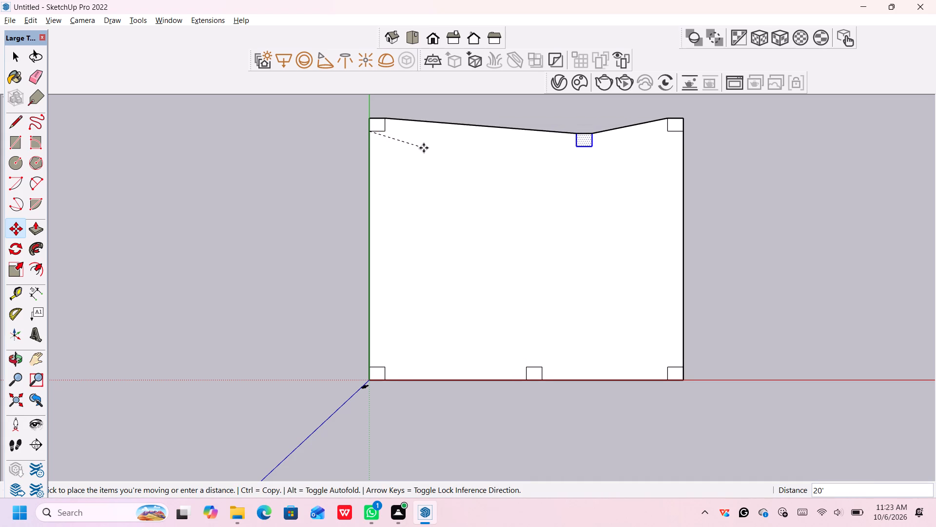
key("Escape")
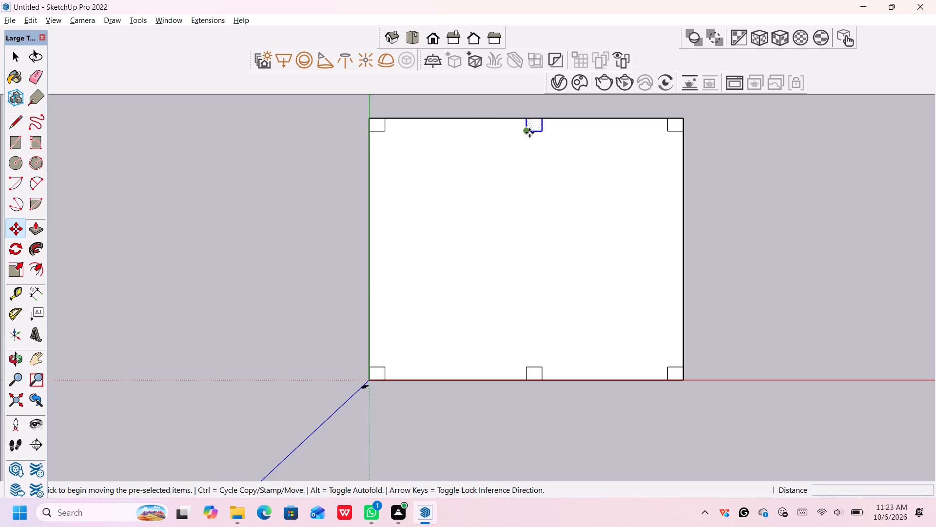
key("space")
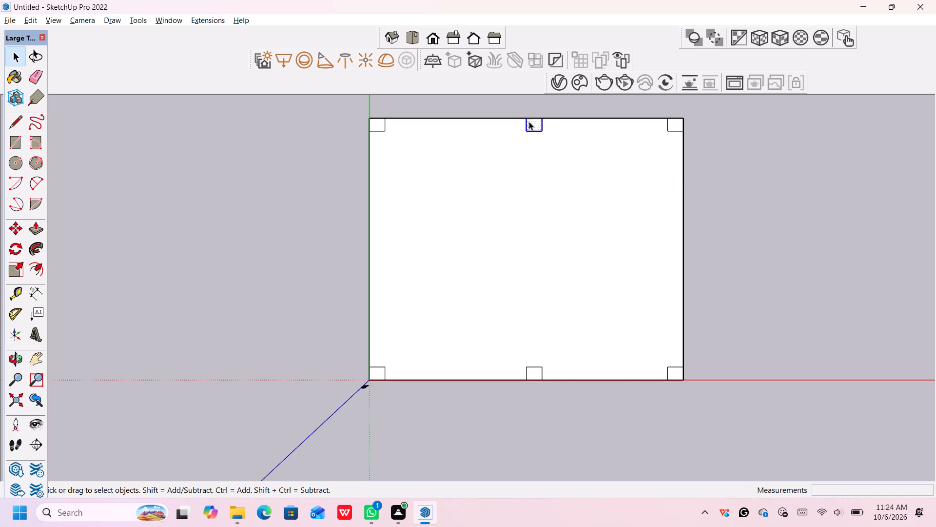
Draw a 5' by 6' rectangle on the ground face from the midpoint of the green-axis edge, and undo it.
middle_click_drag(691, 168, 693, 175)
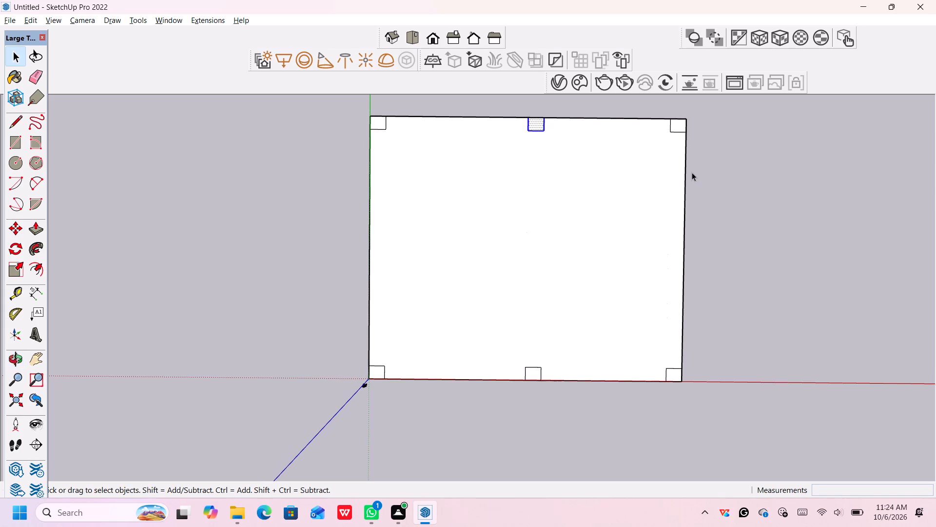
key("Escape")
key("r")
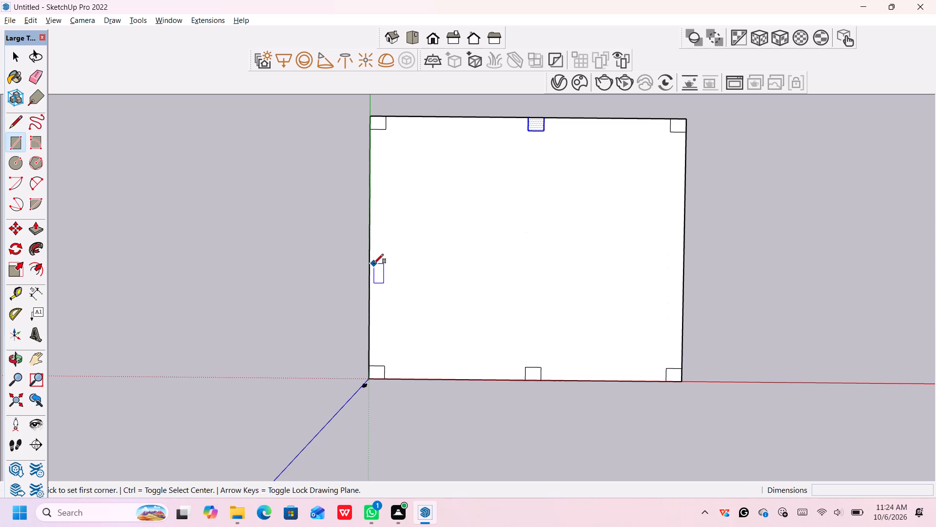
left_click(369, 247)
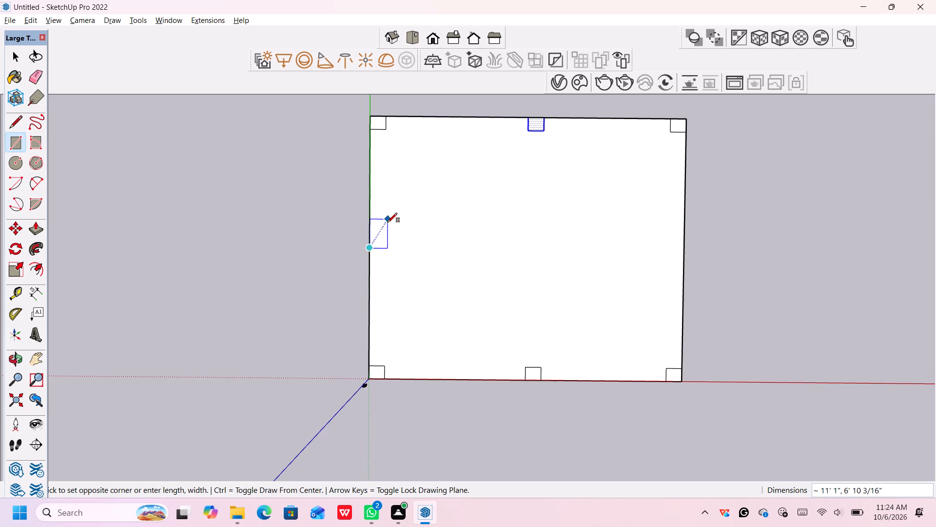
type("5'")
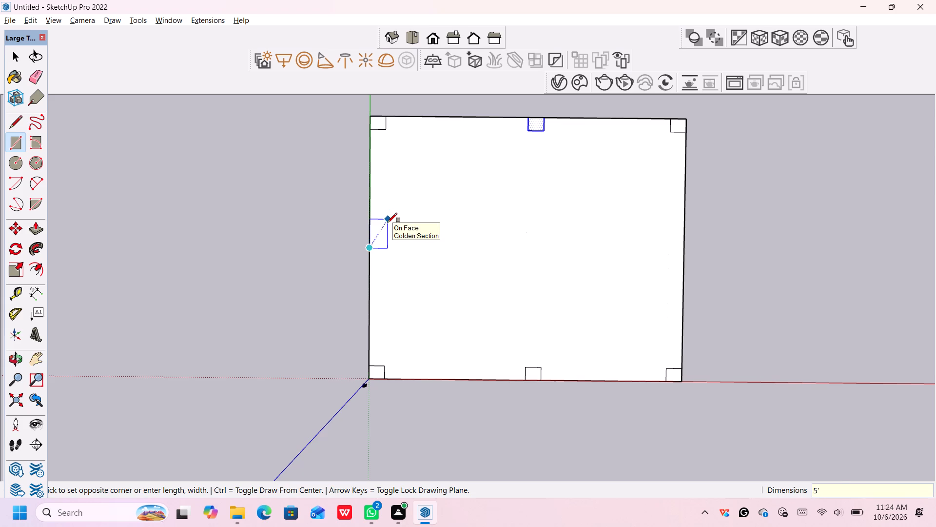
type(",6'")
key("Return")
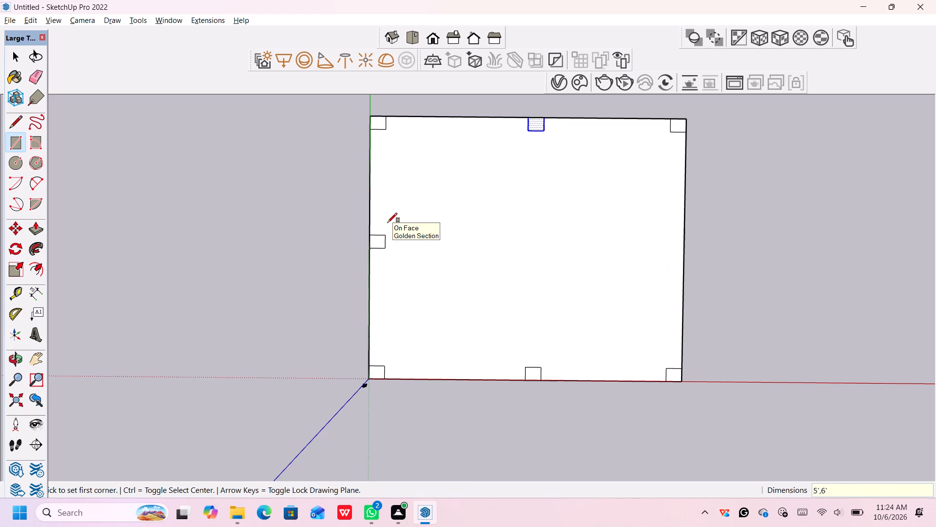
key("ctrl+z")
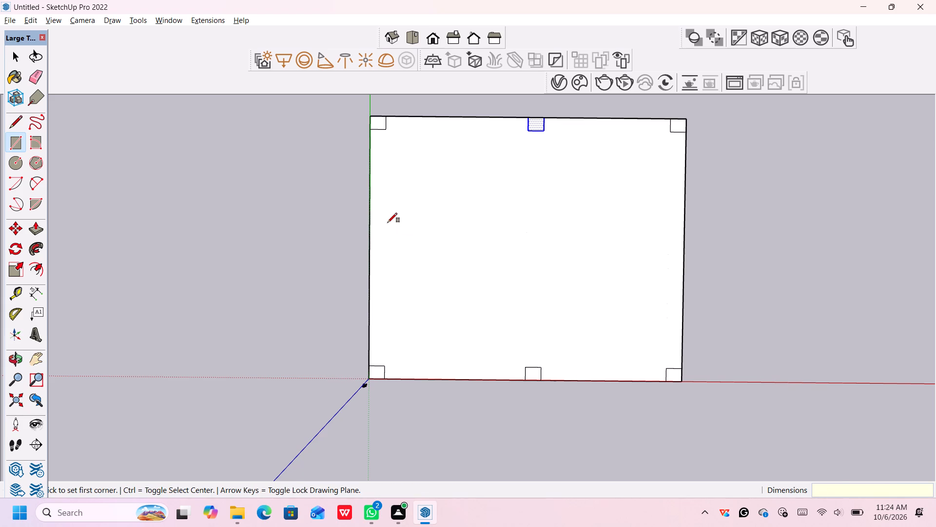
Draw a small column rectangle inward from the green-axis edge's midpoint with dimensions 5'.6'.
left_click(370, 245)
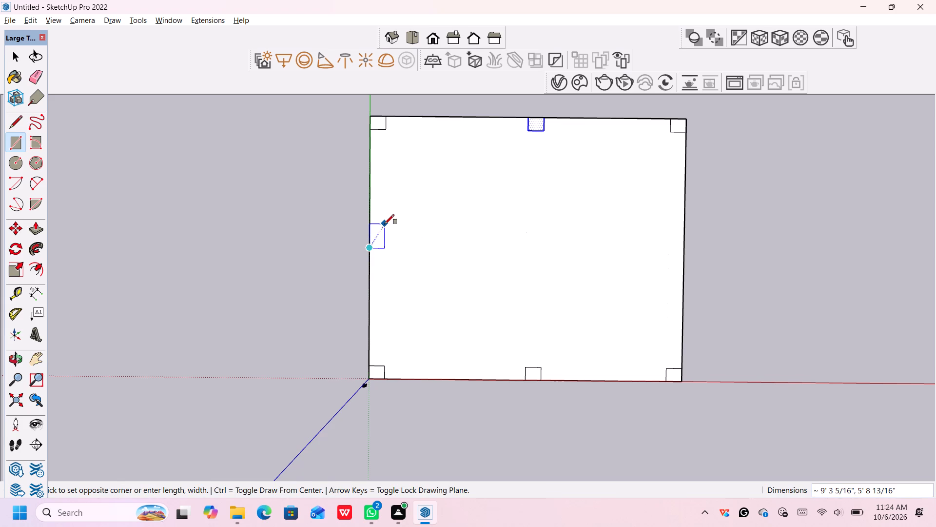
type("5'.6'")
key("Return")
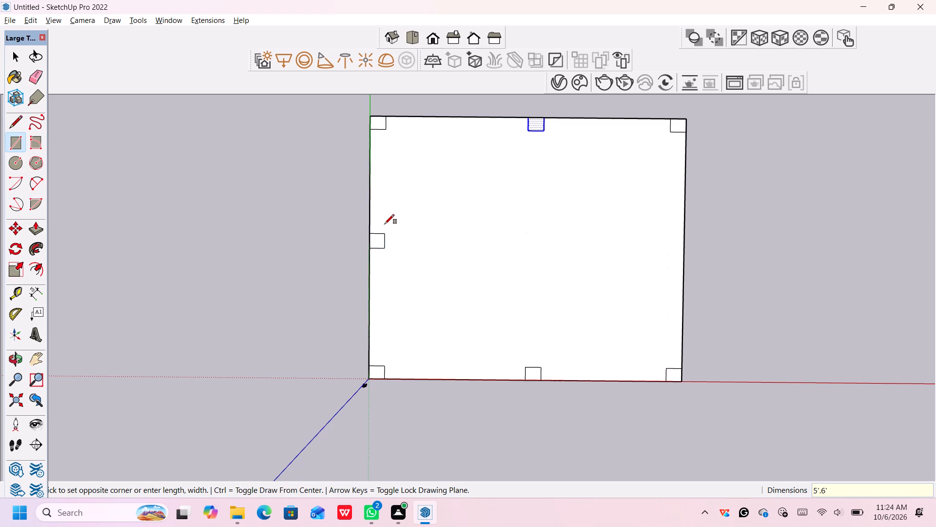
Draw a 5' by 6' rectangle inward from the midpoint of the ground edge opposite the green axis.
left_click(682, 250)
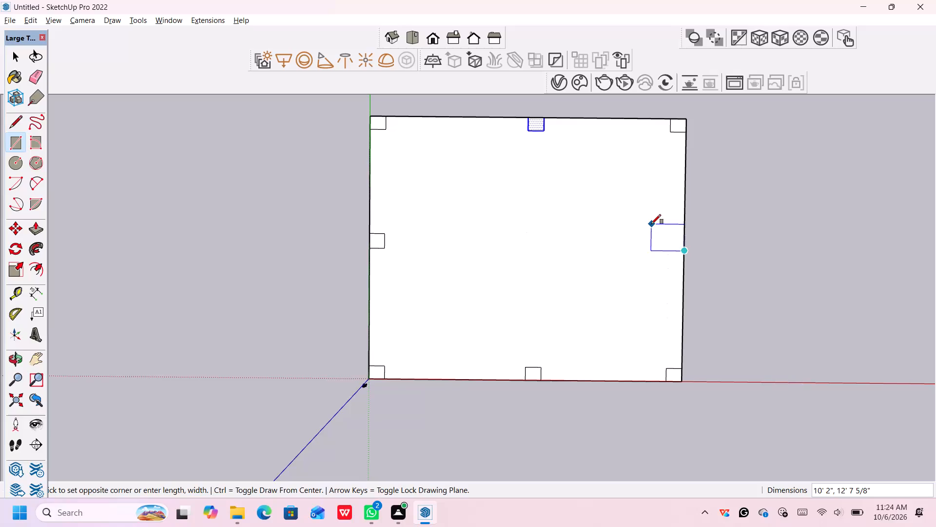
type("5'")
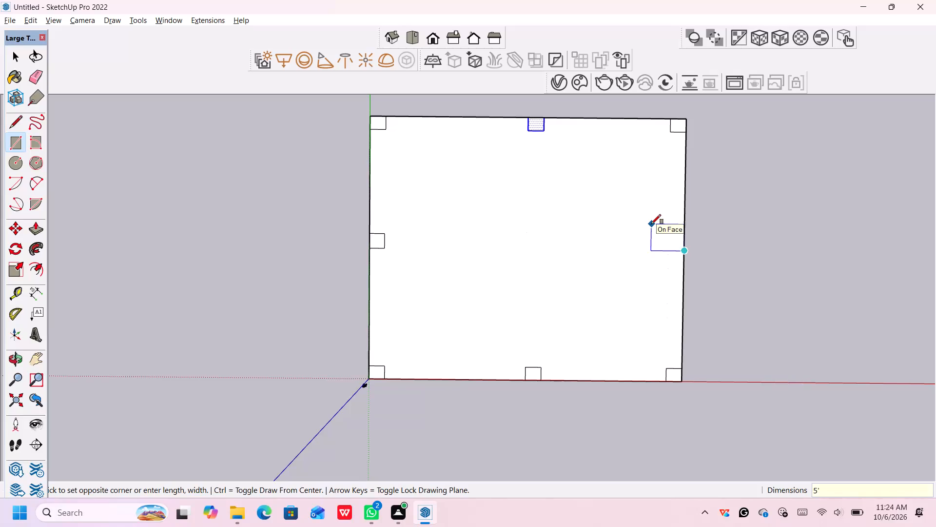
key("comma")
key("6")
key("apostrophe")
key("Return")
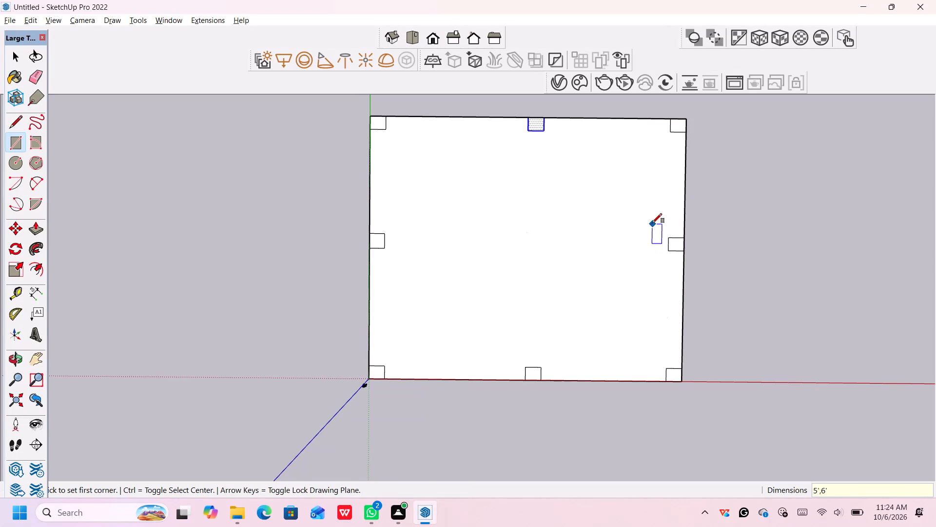
key("Escape")
key("Escape")
key("space")
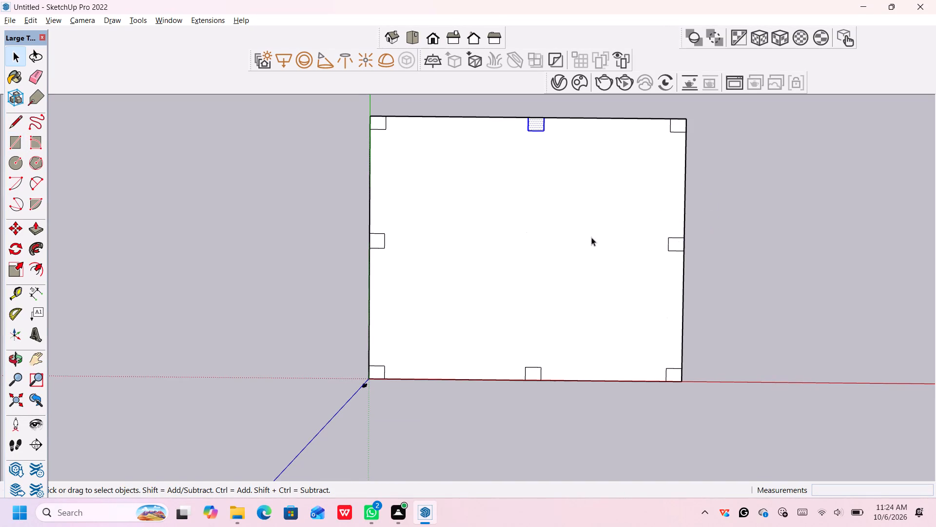
Clear the selection and push/pull the origin-corner rectangle up 30' into a column.
scroll(589, 240, "down", 1)
middle_click_drag(589, 240, 584, 206)
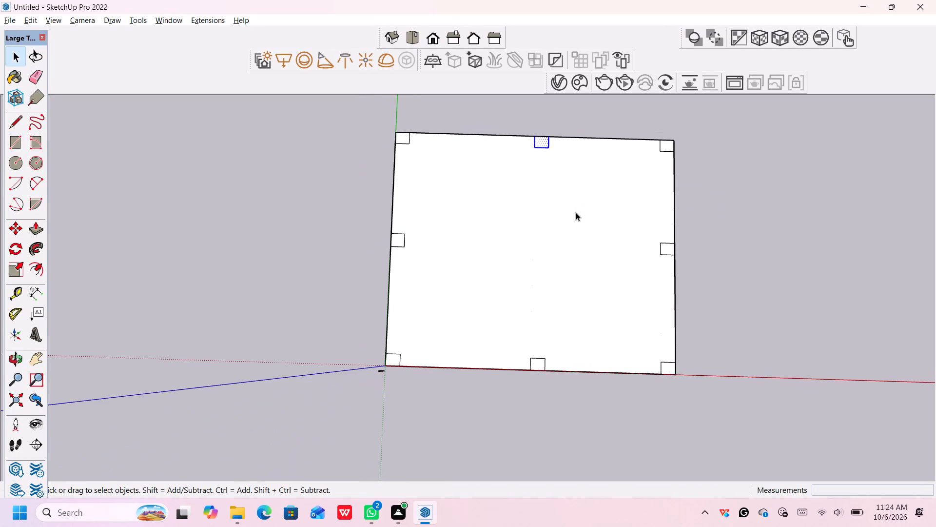
key("space")
key("space")
key("Escape")
left_click(685, 188)
middle_click_drag(590, 226, 617, 223)
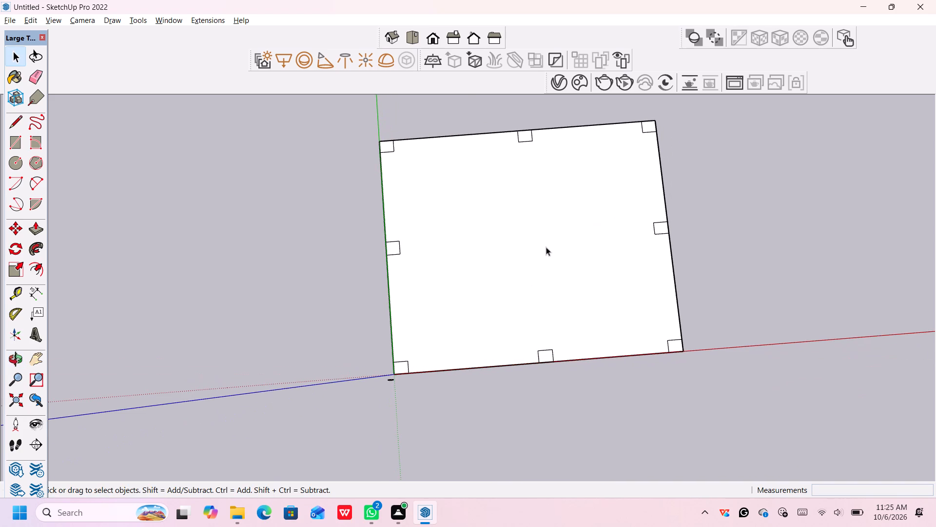
key("p")
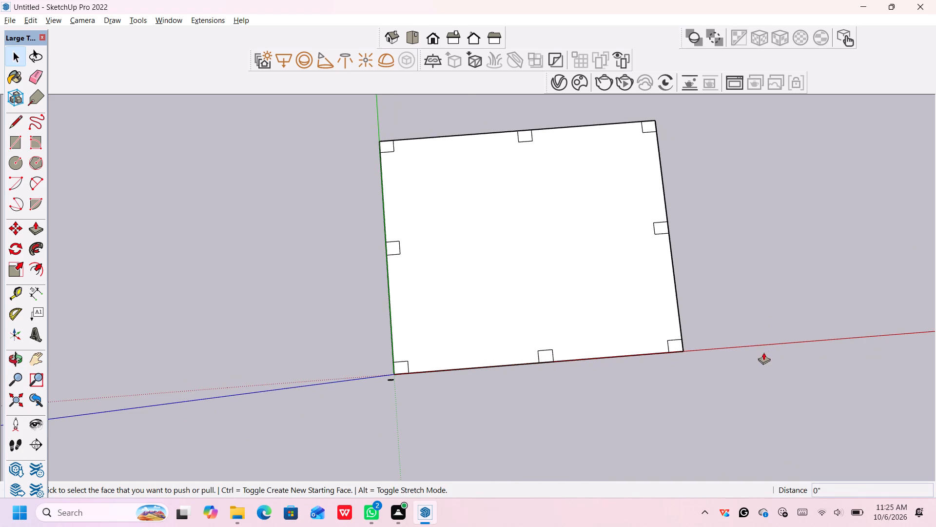
left_click(400, 362)
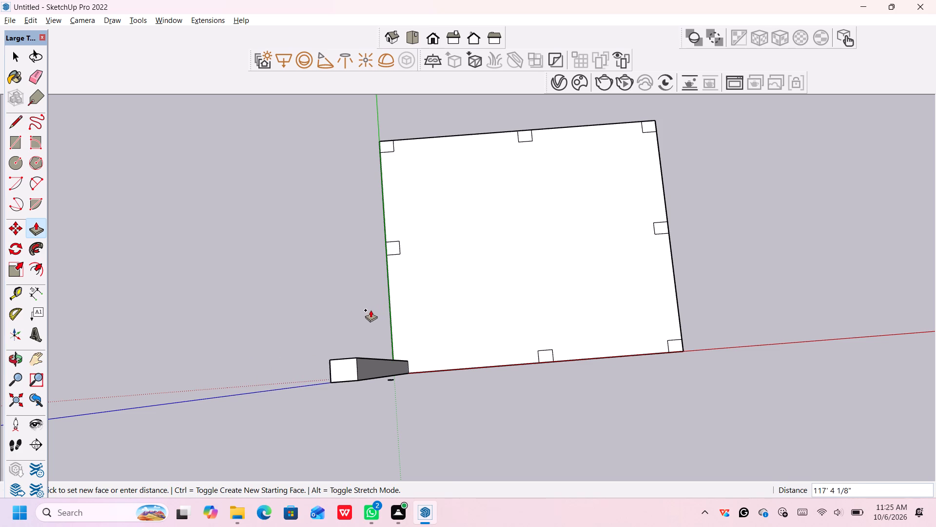
middle_click_drag(370, 311, 381, 218)
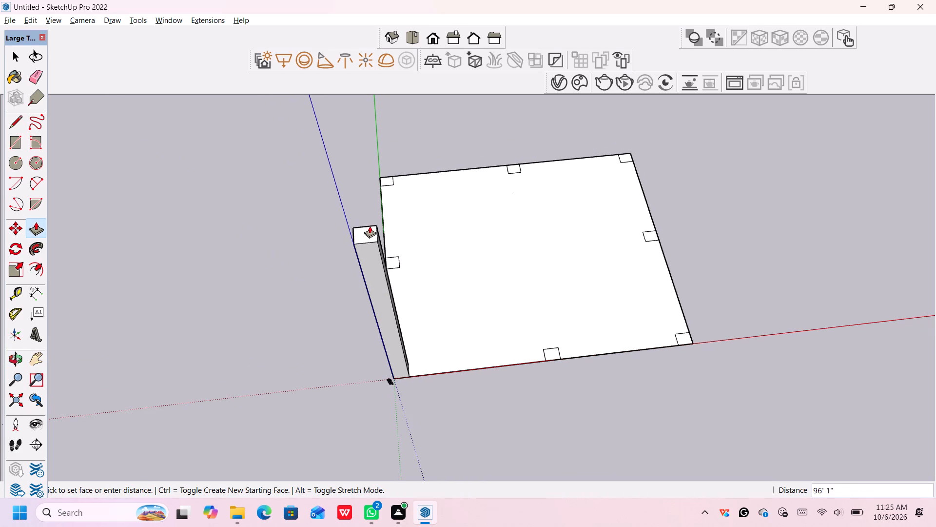
middle_click_drag(369, 228, 371, 172)
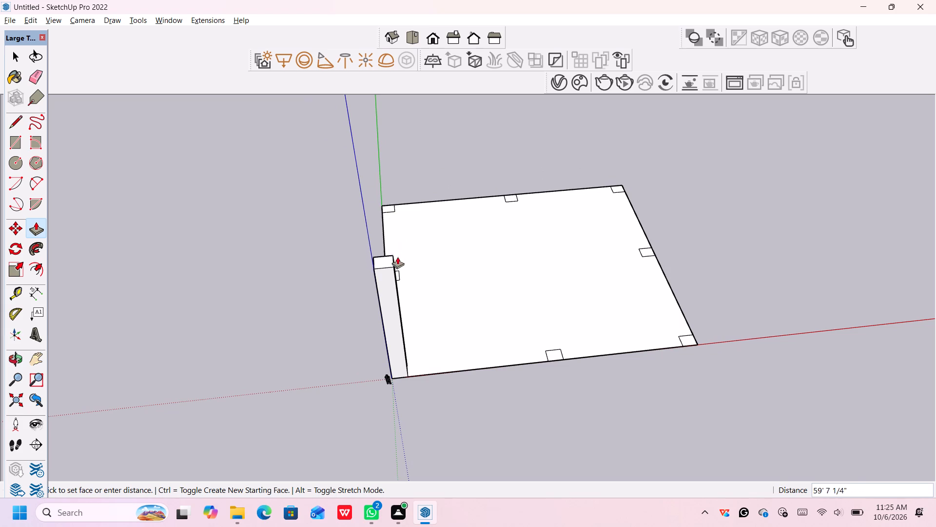
middle_click_drag(397, 258, 388, 208)
middle_click_drag(397, 234, 388, 202)
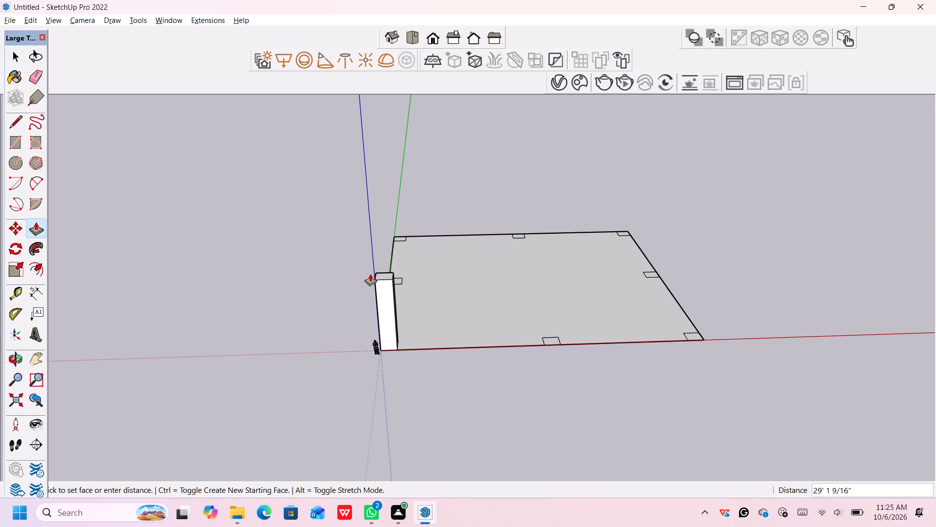
scroll(368, 267, "up", 1)
middle_click_drag(368, 267, 364, 258)
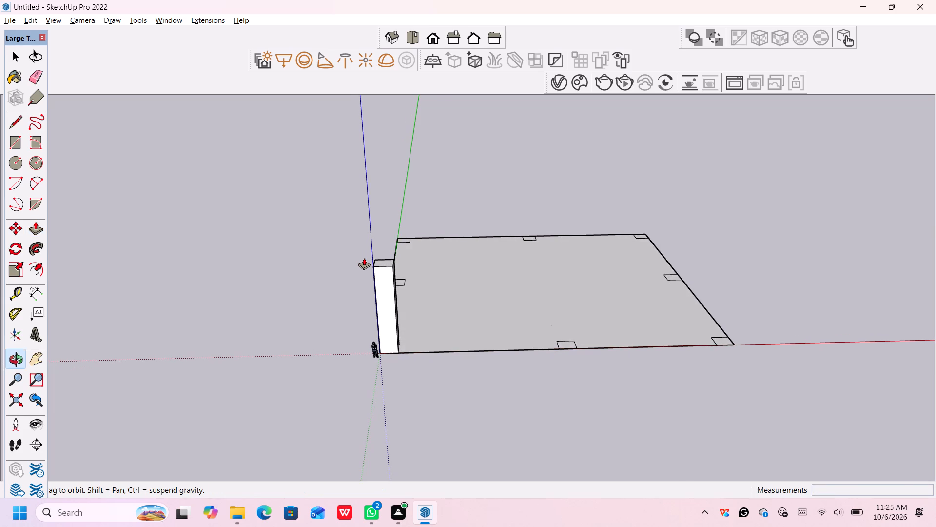
type("30'")
key("Return")
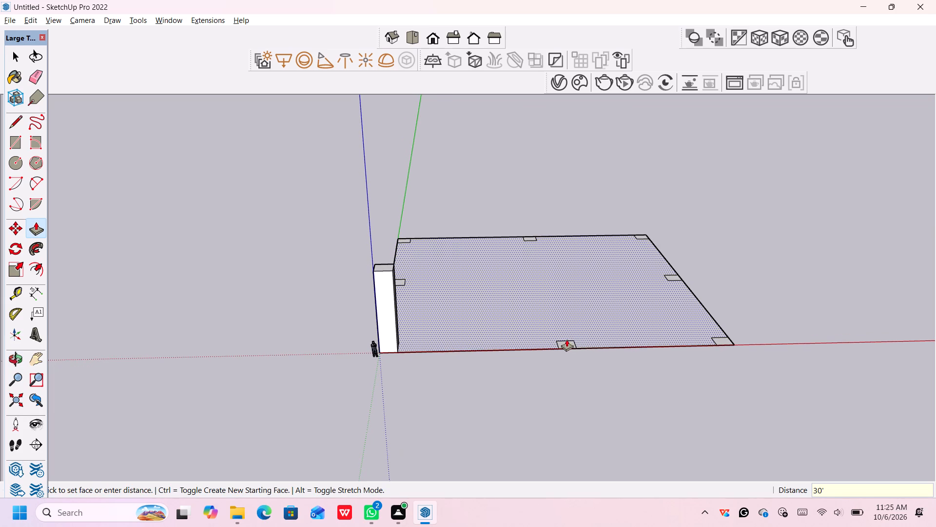
Push/pull the midpoint and far-corner rectangles along the red-axis edge up 30' each.
scroll(565, 342, "up", 3)
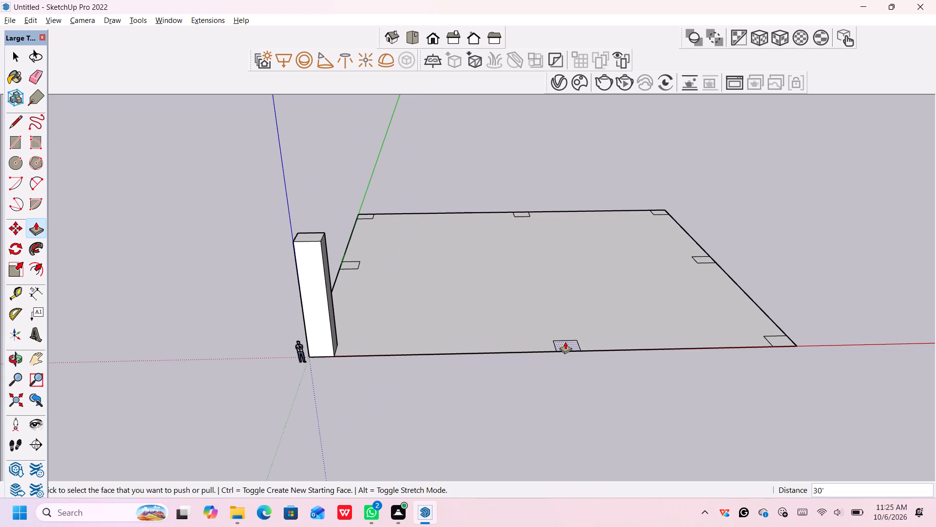
left_click(565, 342)
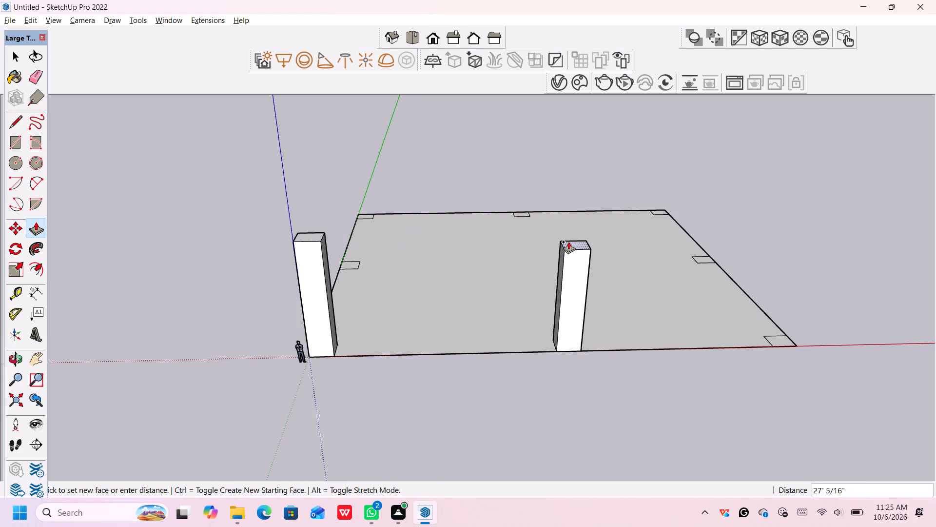
type("30")
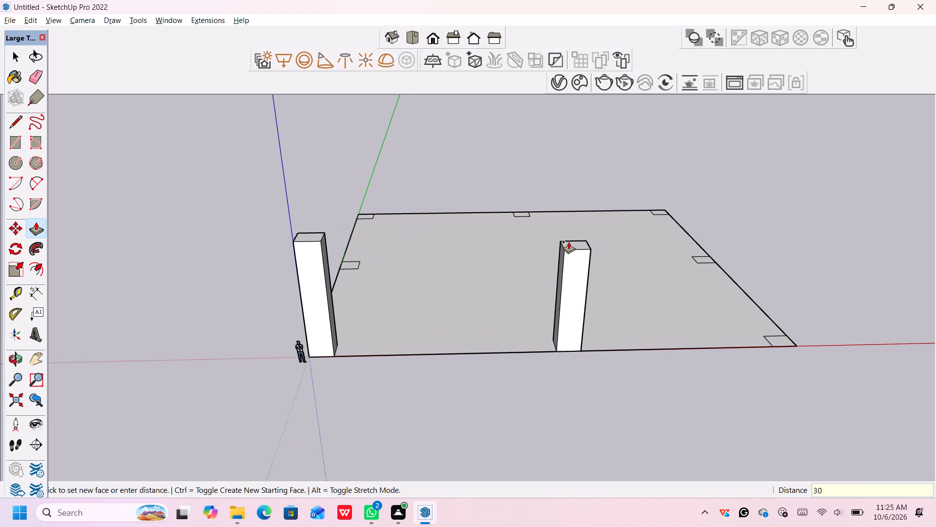
key("apostrophe")
key("Return")
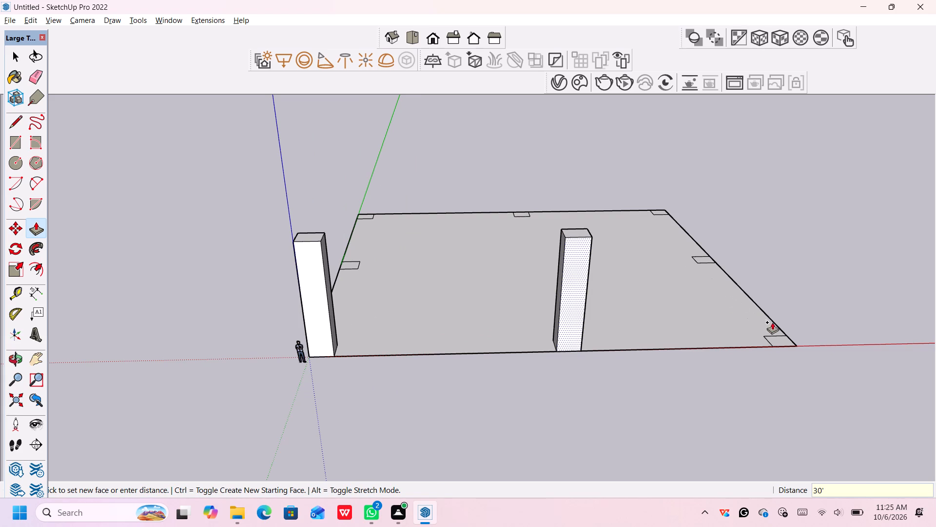
left_click(781, 340)
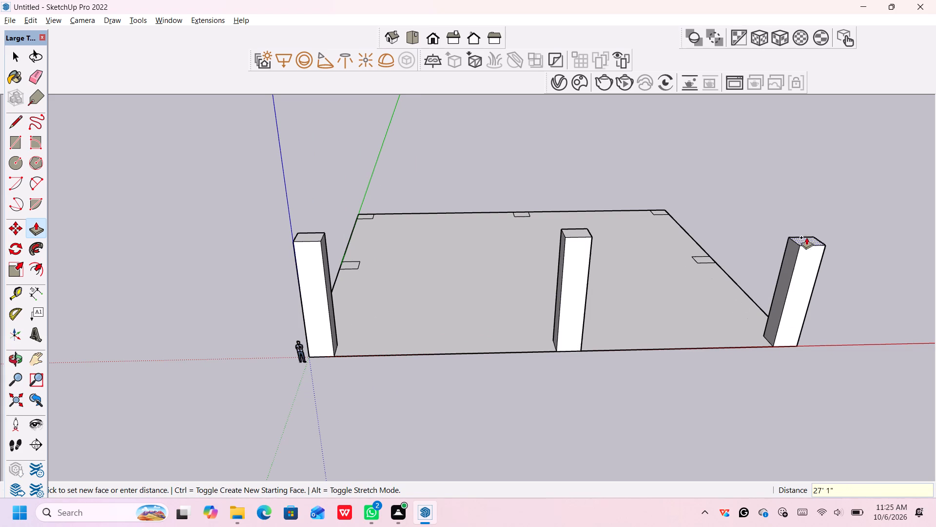
key("3")
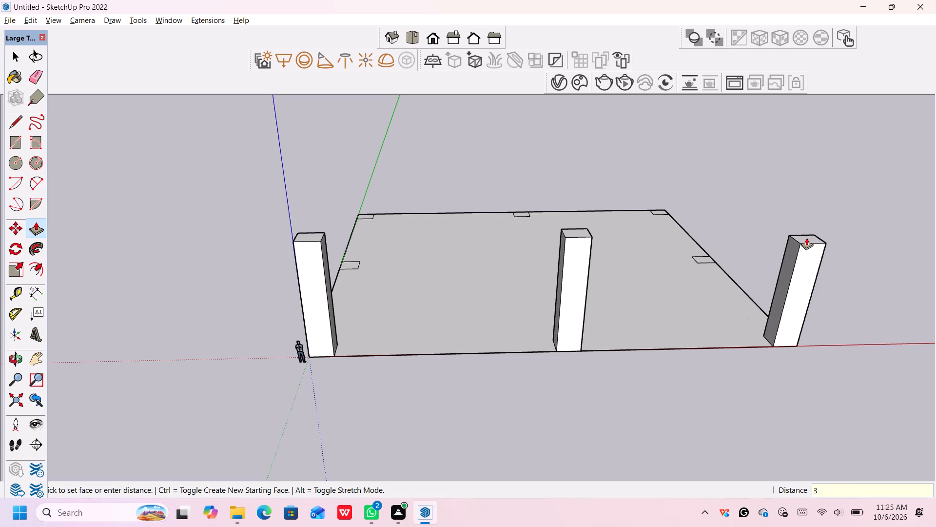
key("0")
key("apostrophe")
key("Return")
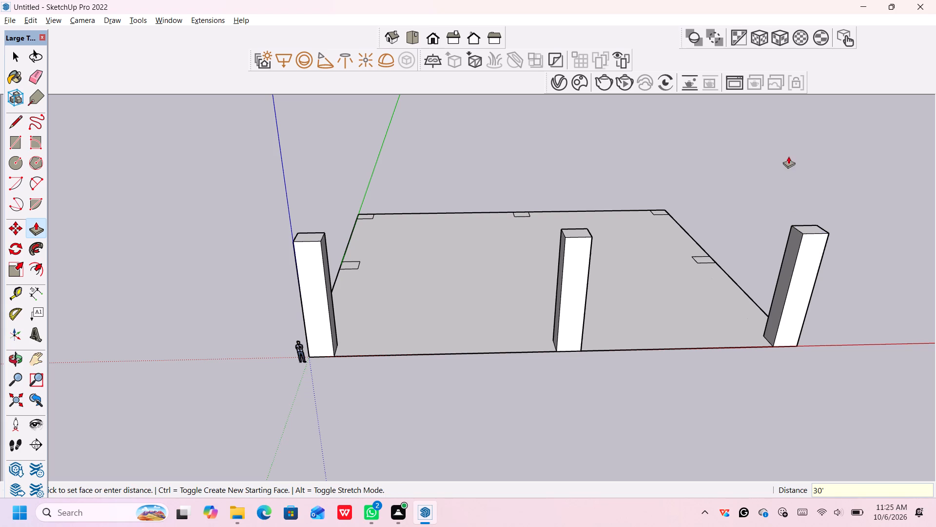
middle_click_drag(811, 180, 659, 251)
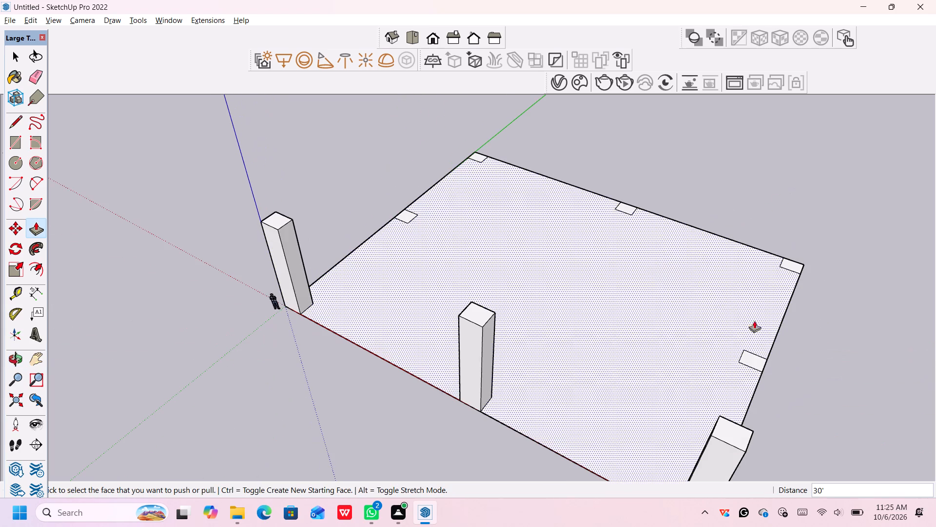
Push/pull the midpoint rectangle on the ground edge opposite the green axis up 30'.
left_click(756, 358)
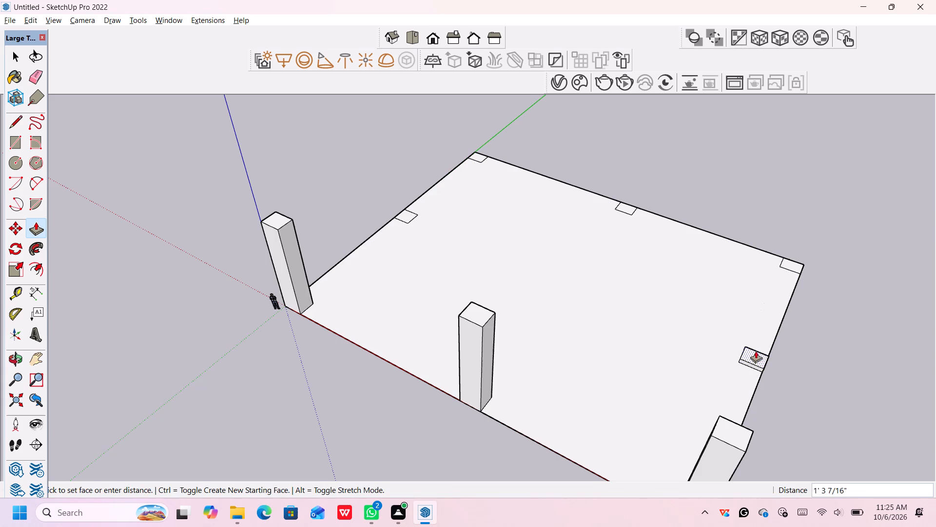
middle_click_drag(776, 260, 798, 209)
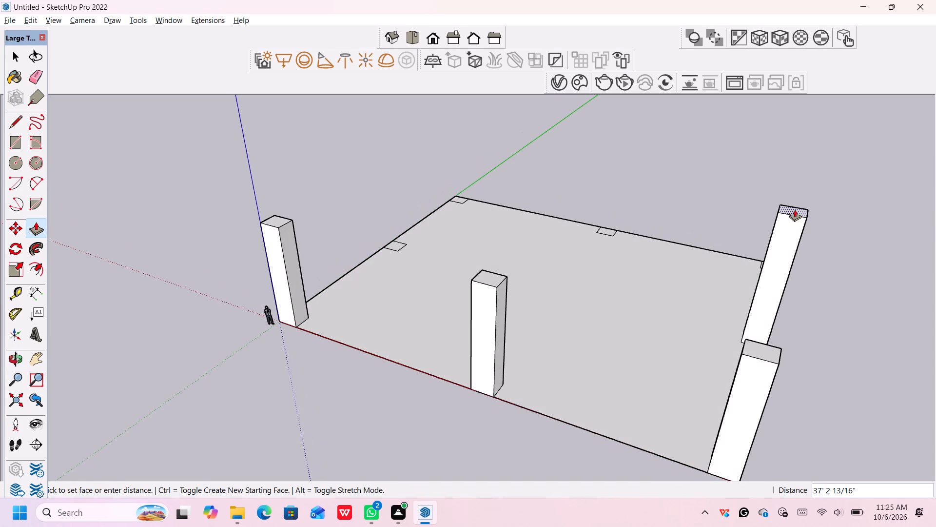
type("30'")
key("Return")
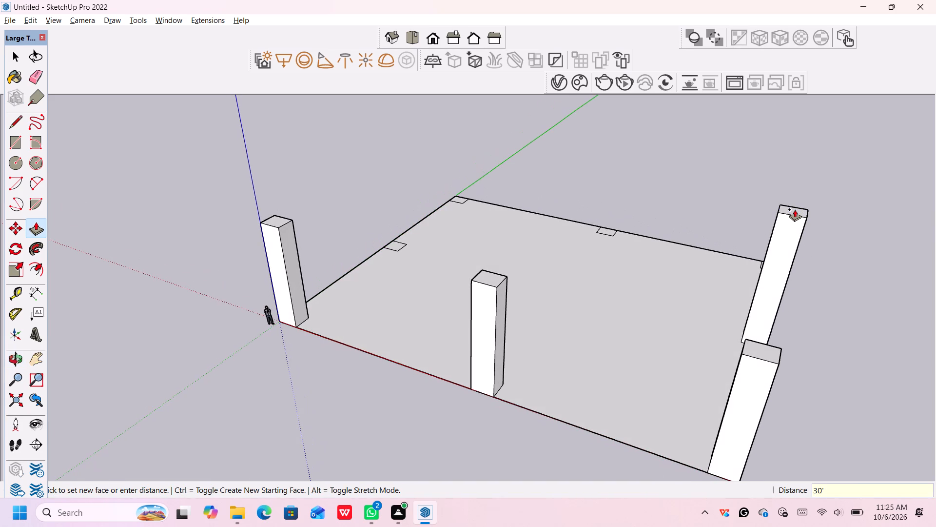
Push/pull the rectangle at the ground corner diagonally opposite the origin up 30' into a column.
scroll(827, 276, "down", 1)
middle_click_drag(828, 297, 527, 354)
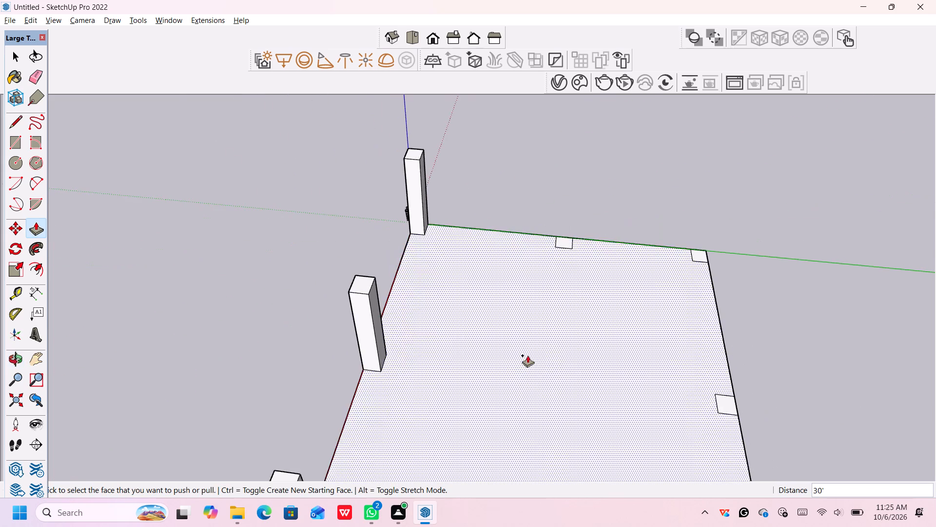
scroll(553, 356, "down", 15)
middle_click_drag(666, 451, 660, 433)
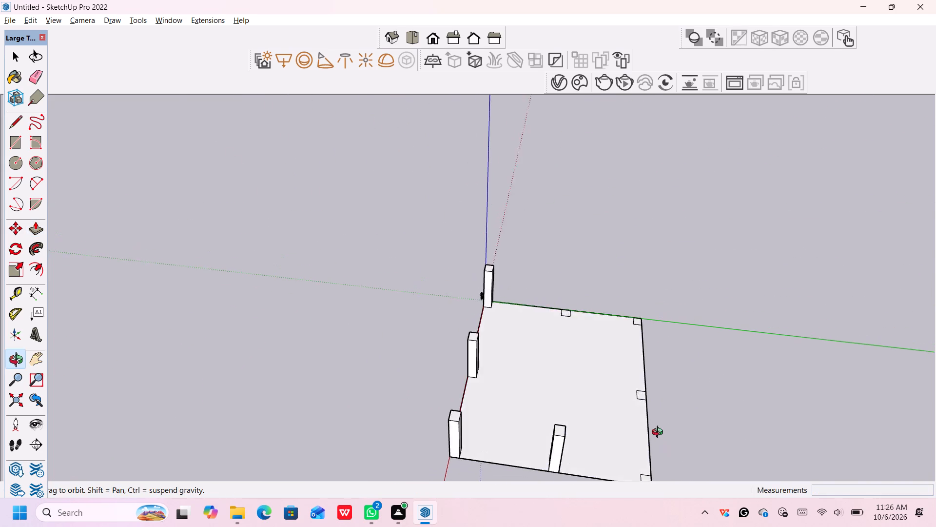
middle_click_drag(660, 433, 657, 384)
scroll(657, 385, "up", 1)
scroll(675, 454, "down", 8)
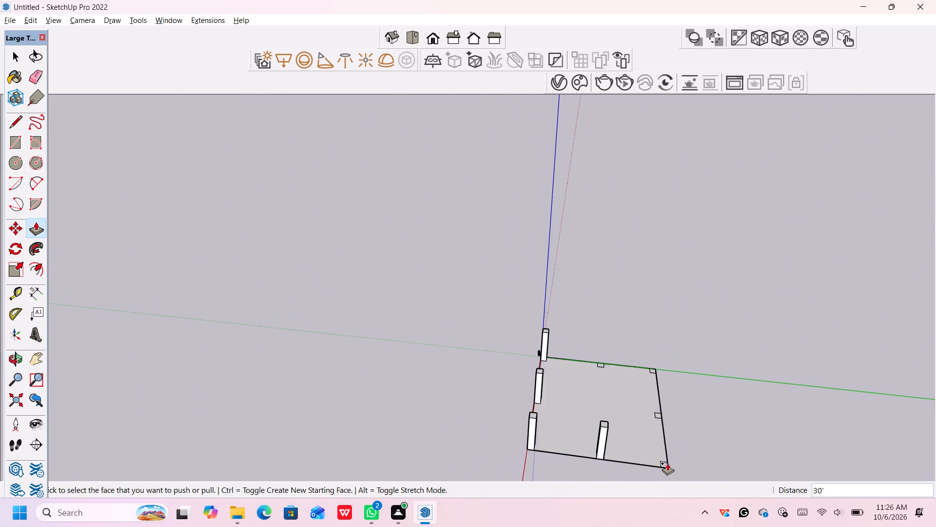
scroll(672, 465, "up", 4)
scroll(666, 467, "down", 1)
left_click(667, 465)
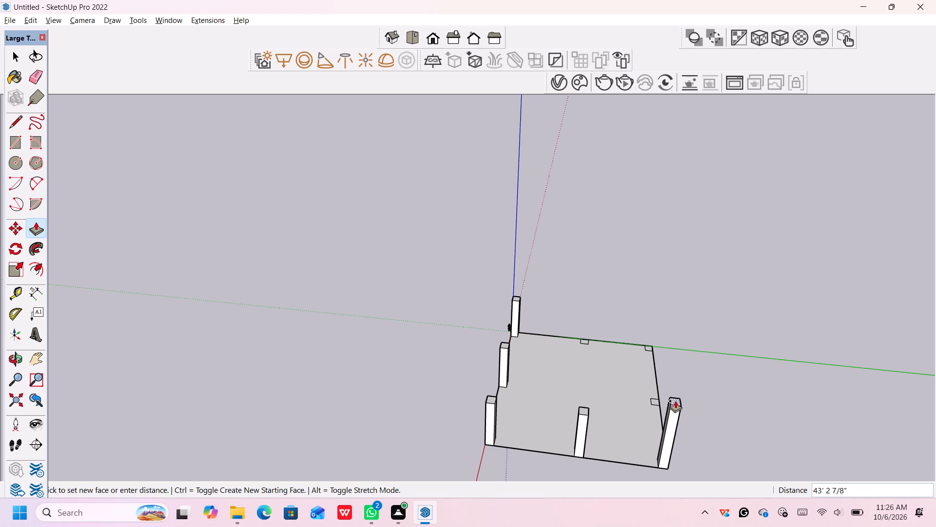
type("30'")
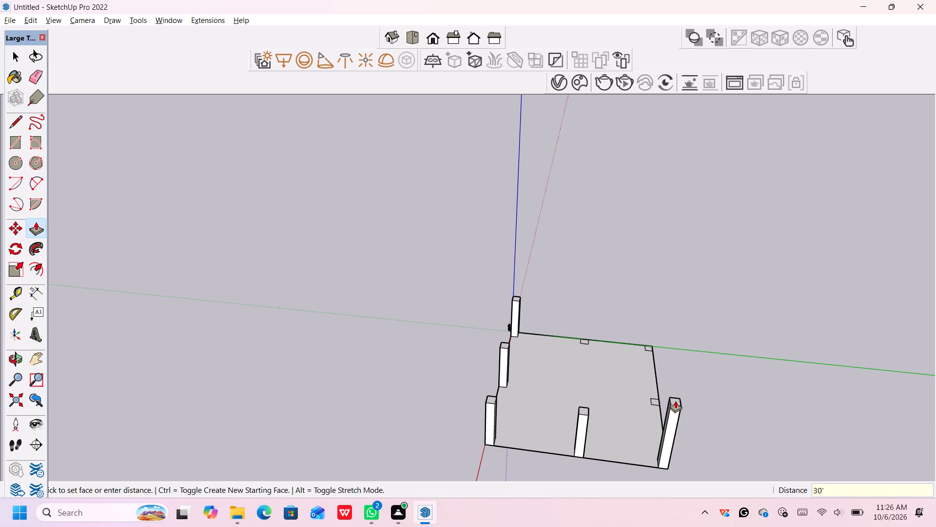
key("Return")
Push/pull the midpoint rectangle on the ground edge opposite the red axis up 30'.
middle_click_drag(697, 400, 422, 412)
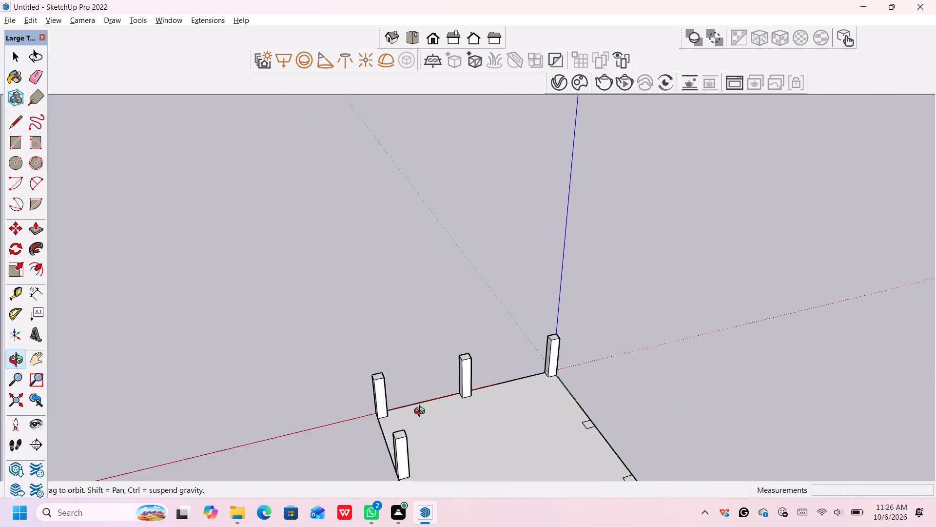
middle_click_drag(422, 412, 421, 411)
scroll(480, 413, "down", 13)
middle_click_drag(512, 481, 512, 473)
middle_click_drag(528, 467, 519, 439)
scroll(494, 464, "up", 1)
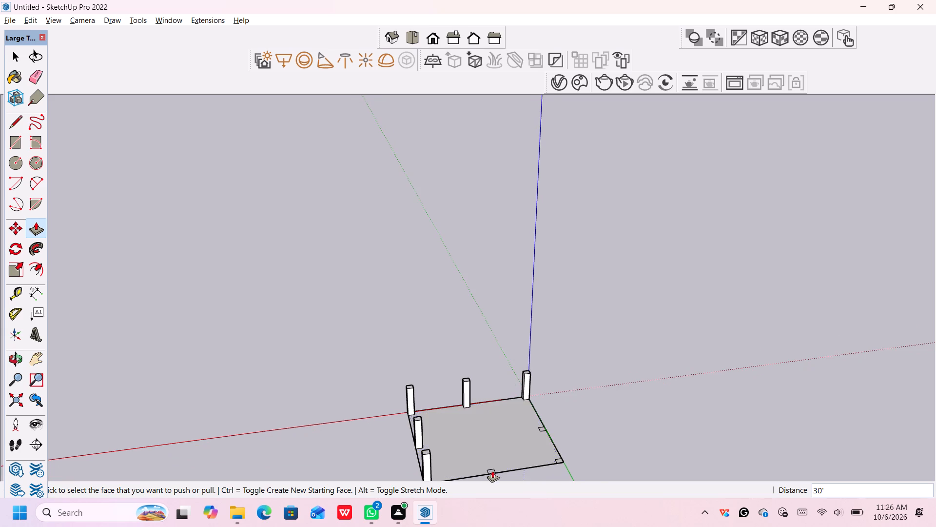
scroll(492, 470, "up", 8)
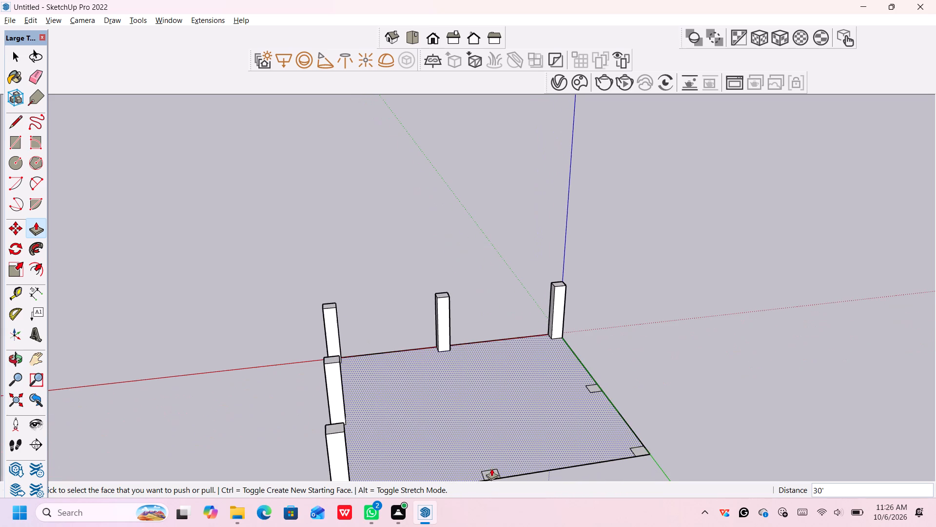
left_click(493, 472)
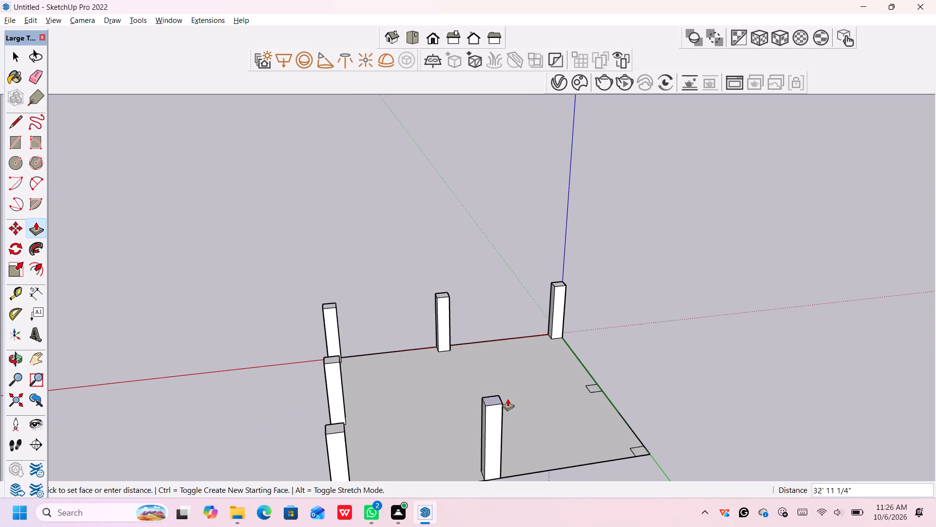
type("30'")
key("Return")
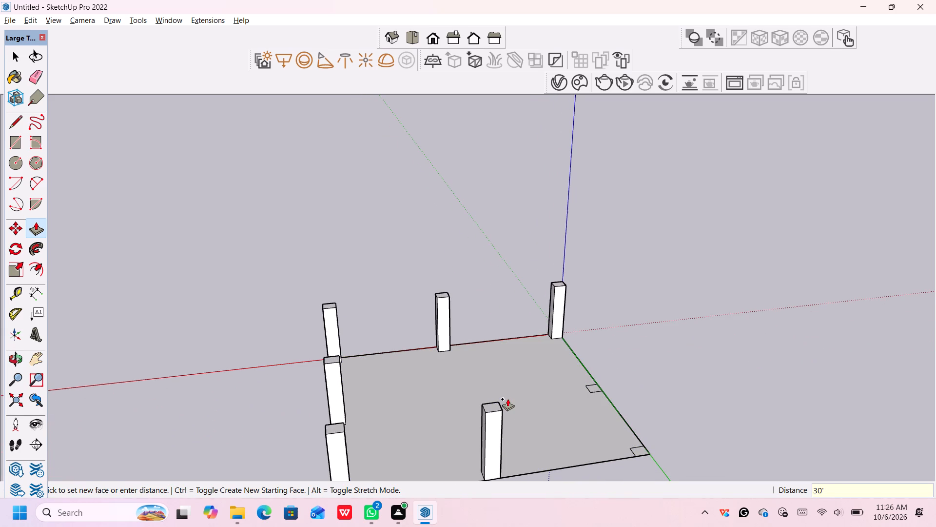
Push/pull the far-corner and midpoint rectangles along the green-axis edge up 30' each.
left_click(646, 451)
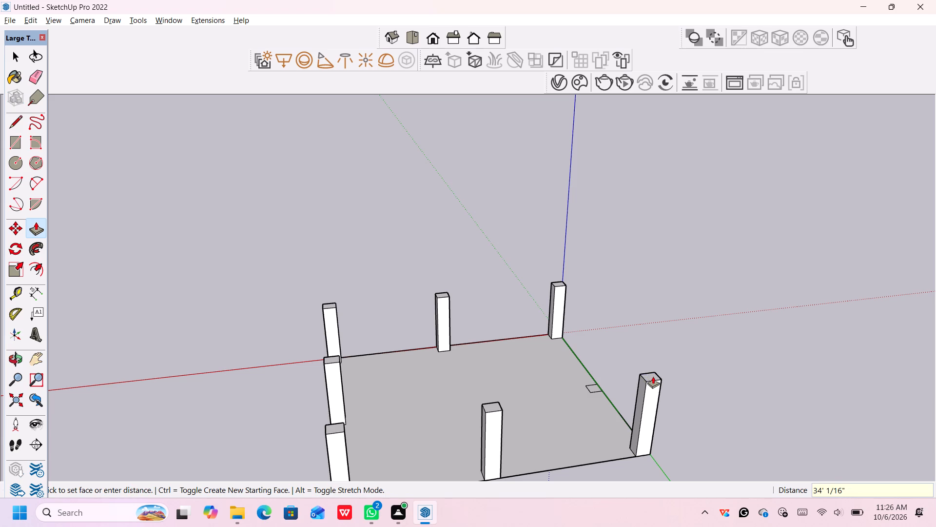
type("30'")
key("Return")
middle_click_drag(695, 359, 463, 401)
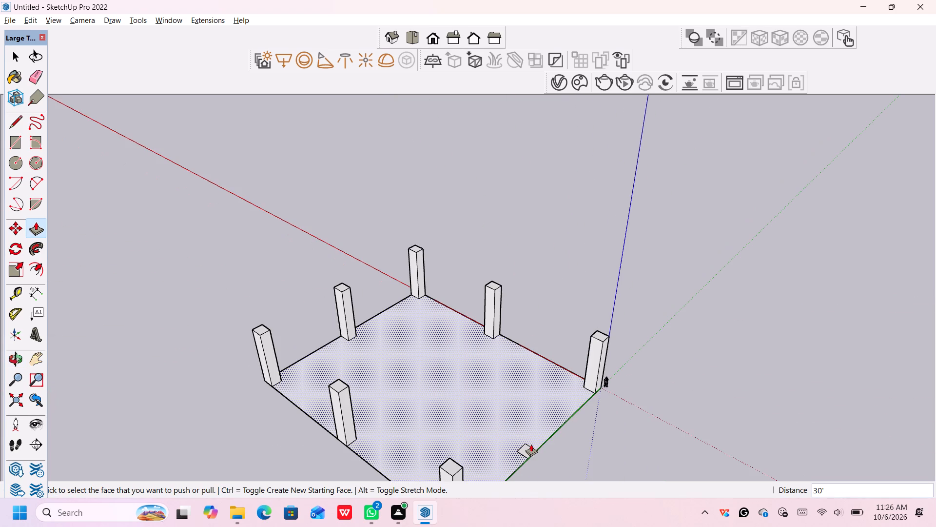
left_click(525, 448)
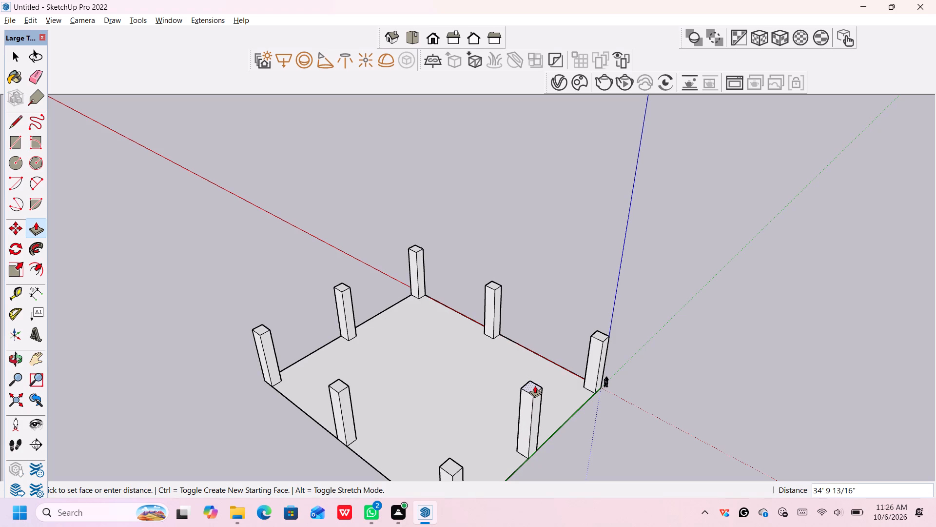
type("30'")
key("Return")
Examine the raised columns around the ground face's perimeter from several sides.
scroll(547, 396, "down", 3)
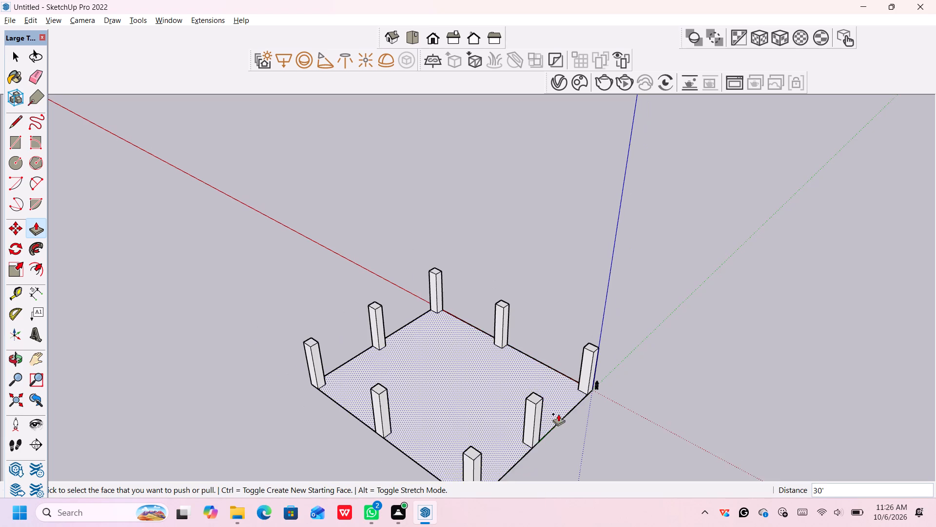
scroll(574, 435, "down", 1)
middle_click_drag(596, 436, 187, 446)
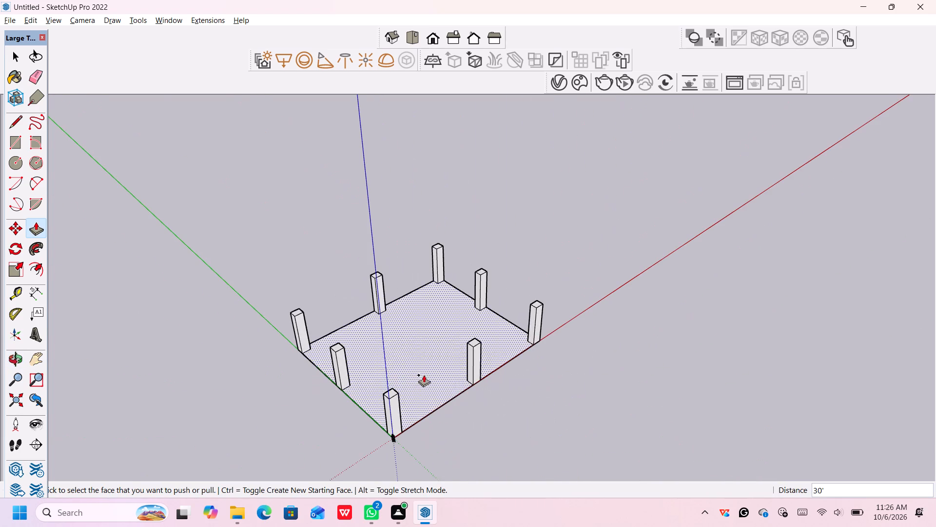
middle_click_drag(471, 392, 355, 393)
scroll(405, 319, "up", 6)
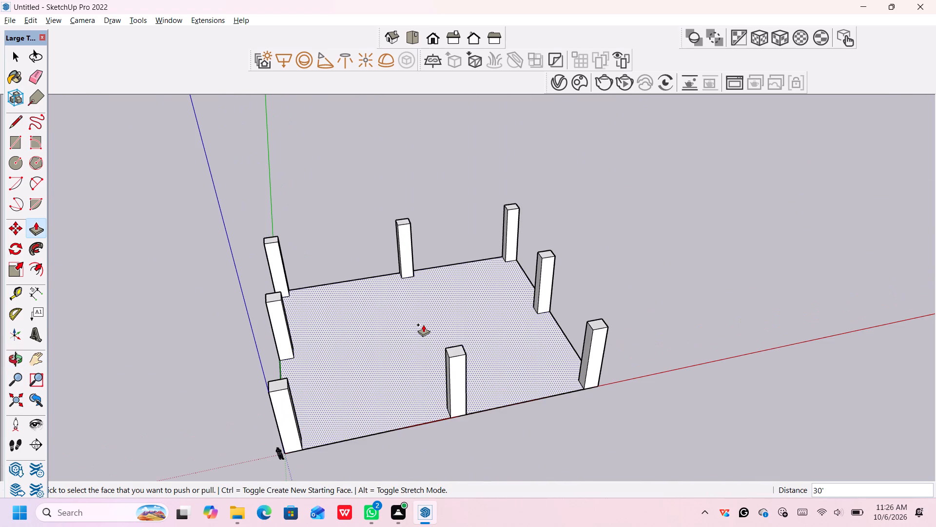
key("space")
middle_click_drag(430, 333, 425, 377)
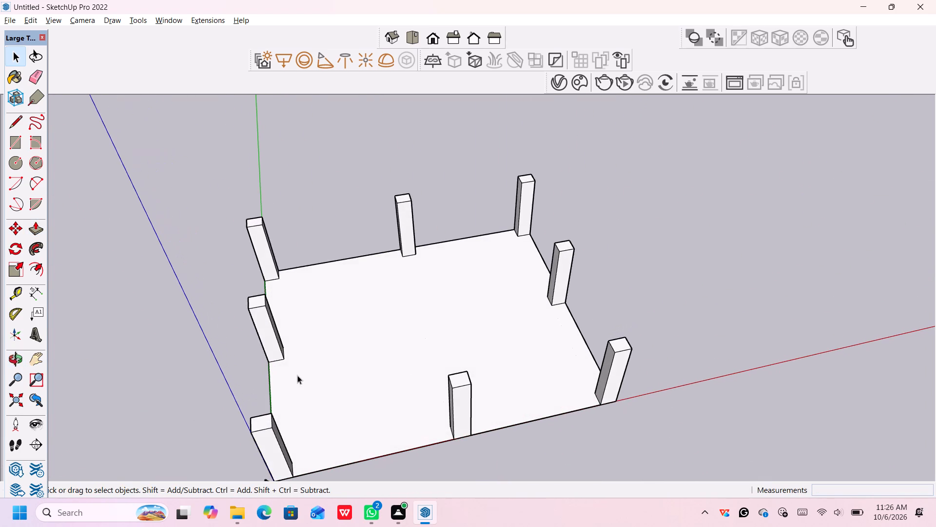
left_click(274, 352)
scroll(270, 326, "up", 4)
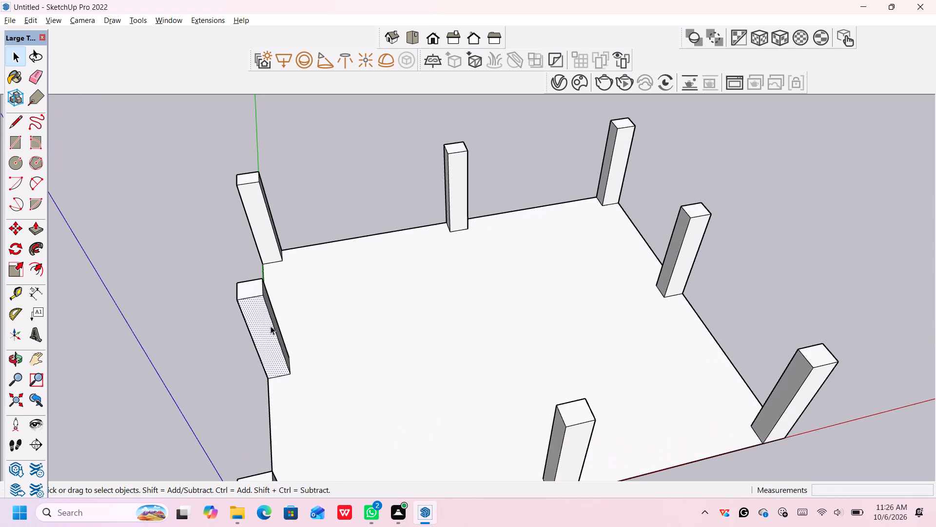
middle_click_drag(467, 362, 459, 362)
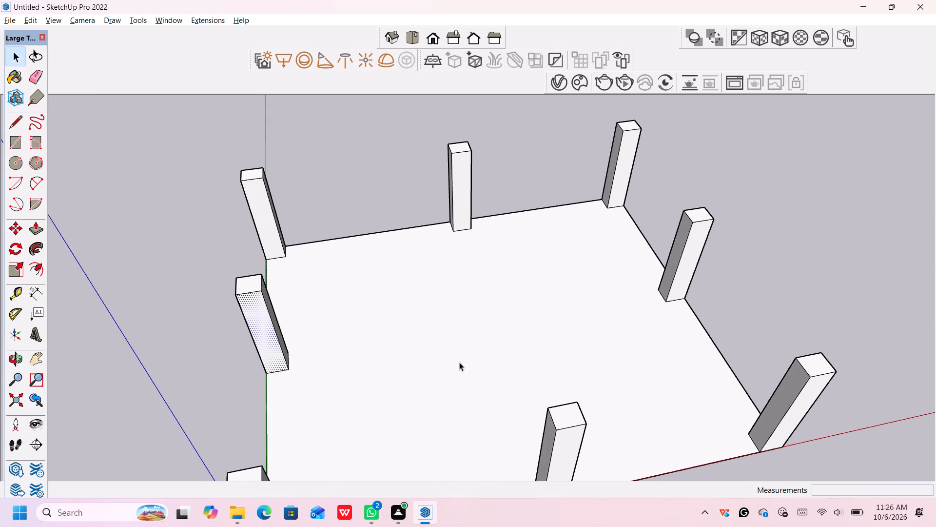
key("Escape")
Draw a 6' by 5' column rectangle in the middle of the ground face, its first corner aligned with two edge-midpoint columns.
key("r")
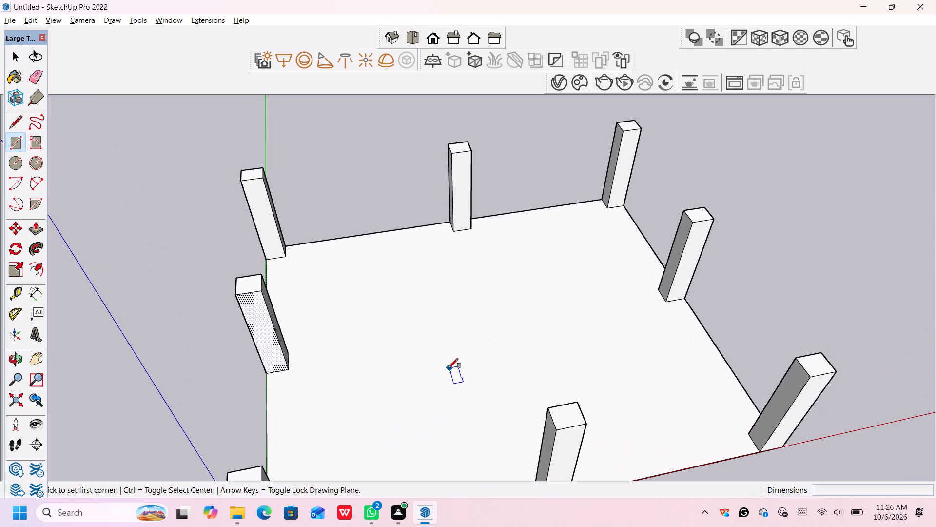
scroll(473, 279, "down", 8)
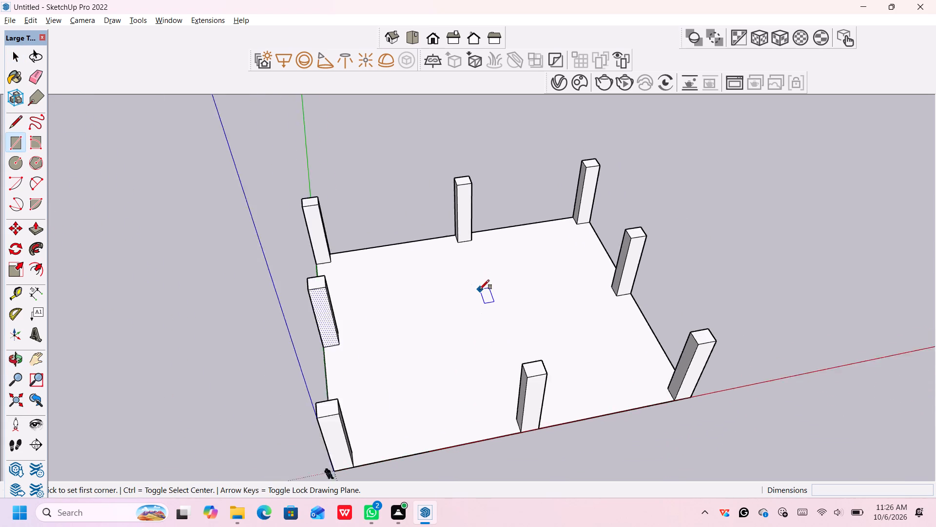
scroll(480, 289, "down", 4)
middle_click_drag(480, 290, 481, 355)
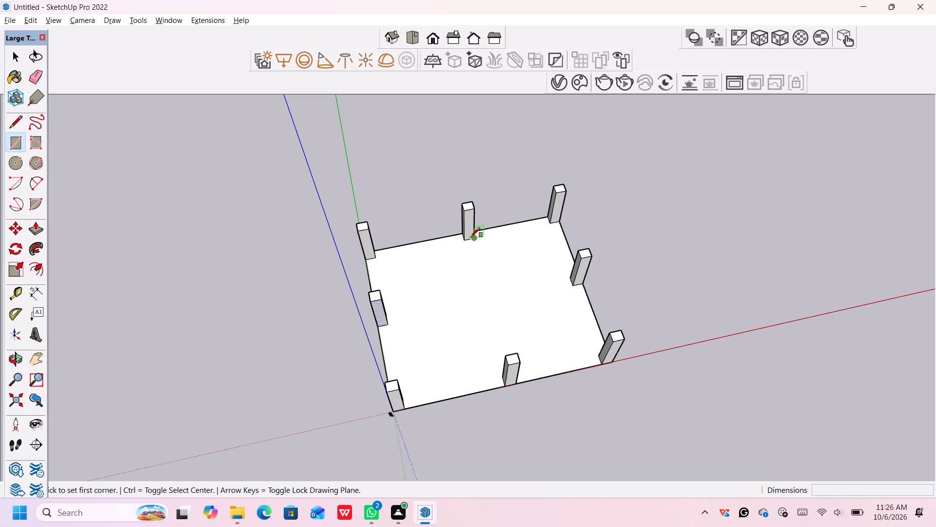
scroll(468, 240, "up", 10)
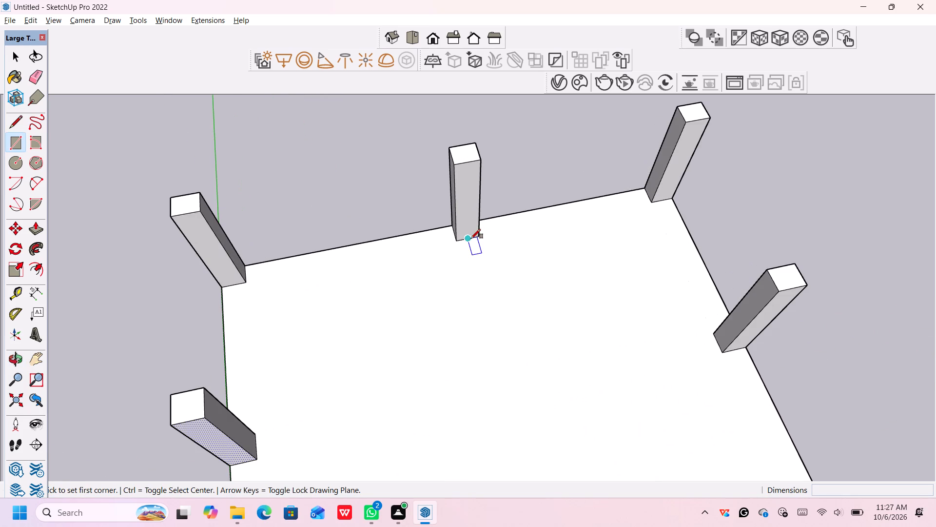
scroll(528, 416, "down", 3)
middle_click_drag(526, 416, 512, 394)
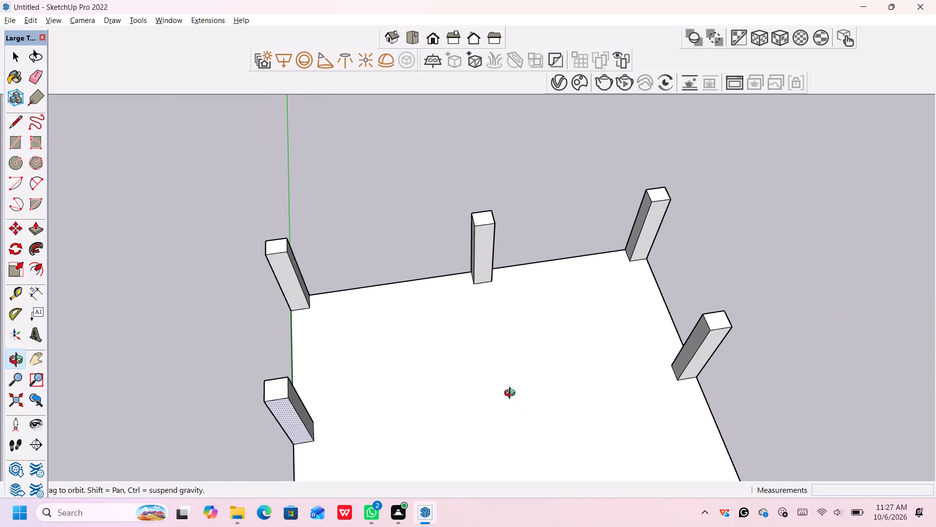
middle_click_drag(512, 394, 515, 414)
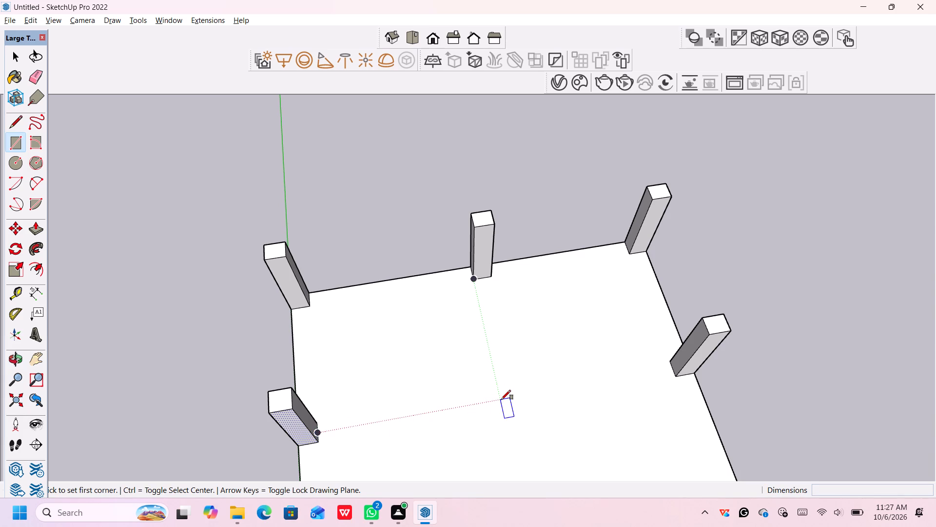
left_click(501, 400)
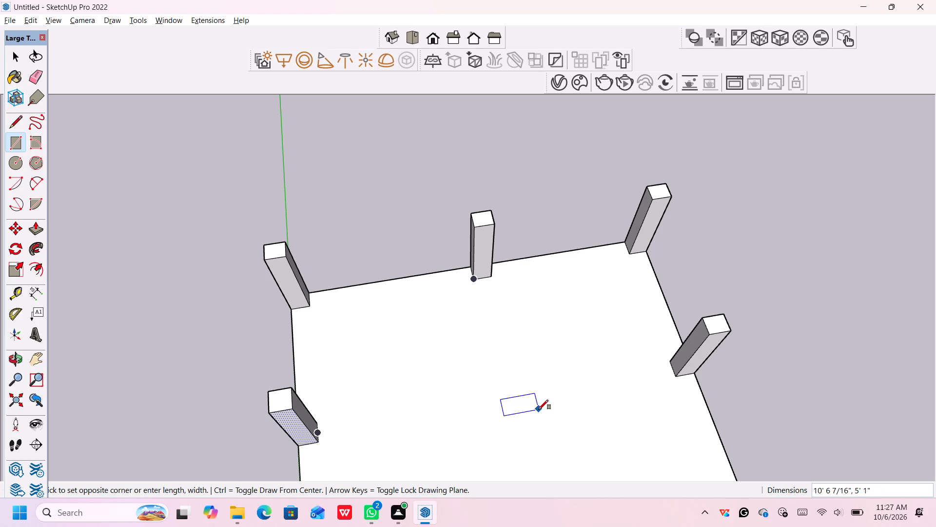
scroll(537, 409, "up", 1)
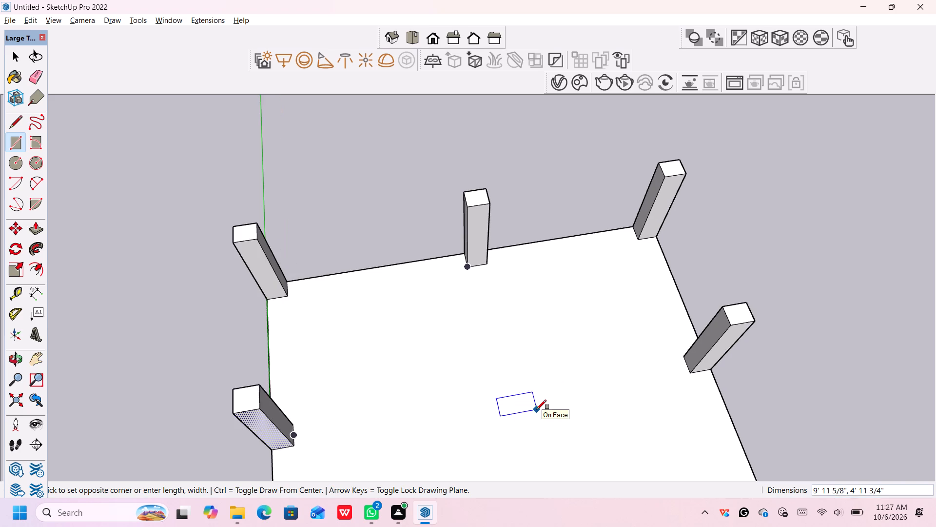
scroll(537, 409, "up", 2)
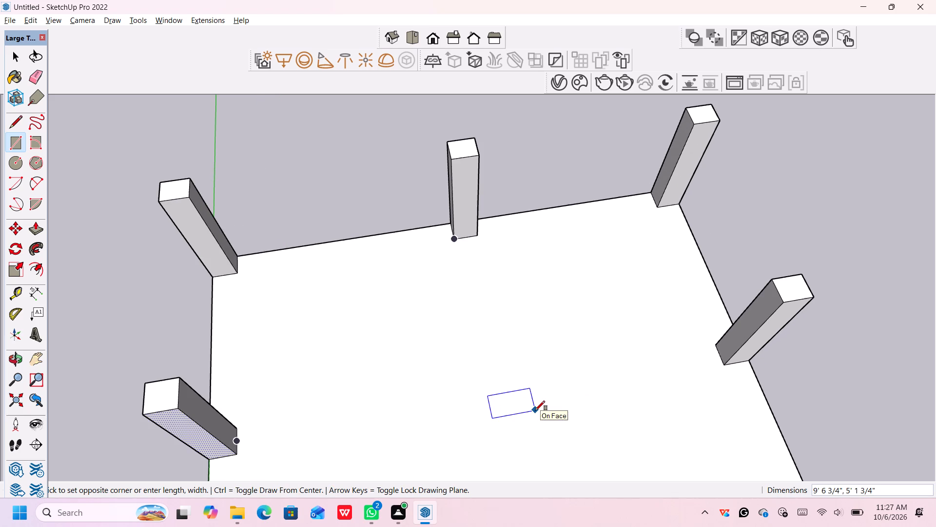
type("6'")
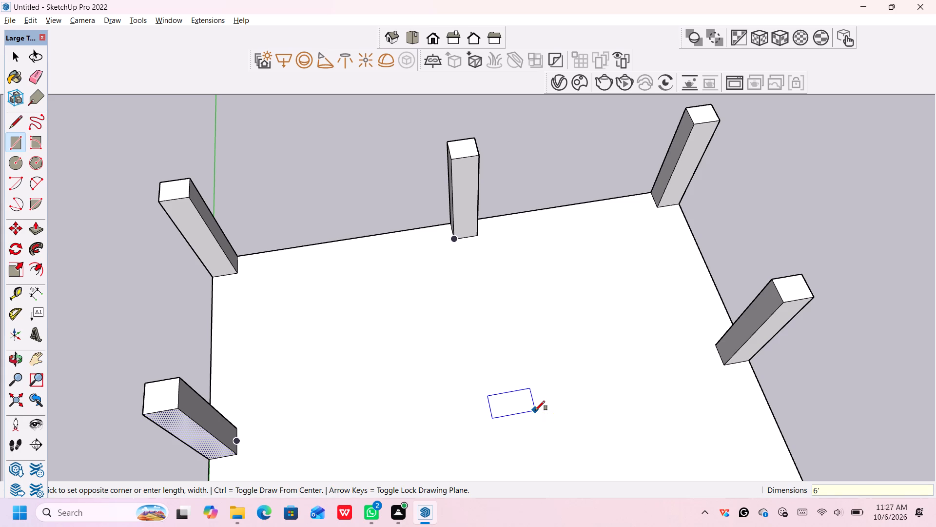
key("comma")
type("5'")
key("Return")
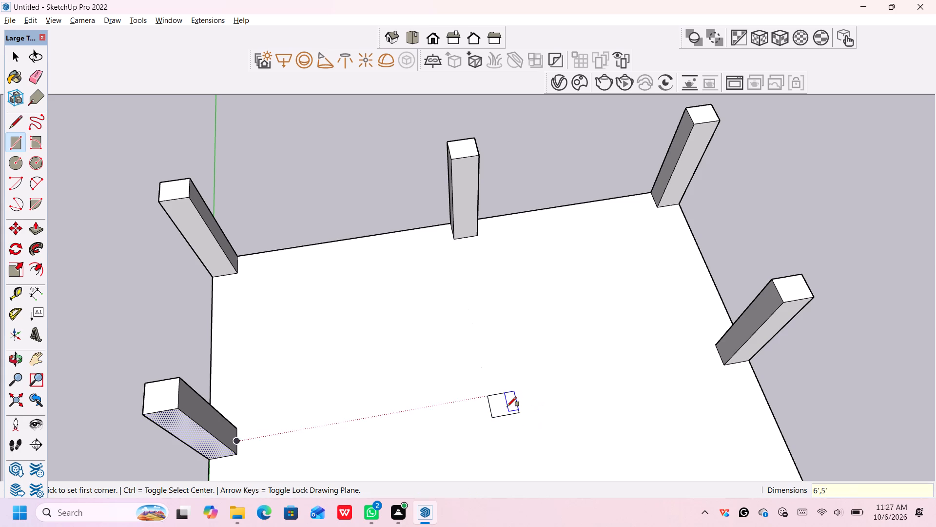
Push/pull the 6' by 5' rectangle in the middle of the ground face up 30'.
key("Escape")
key("space")
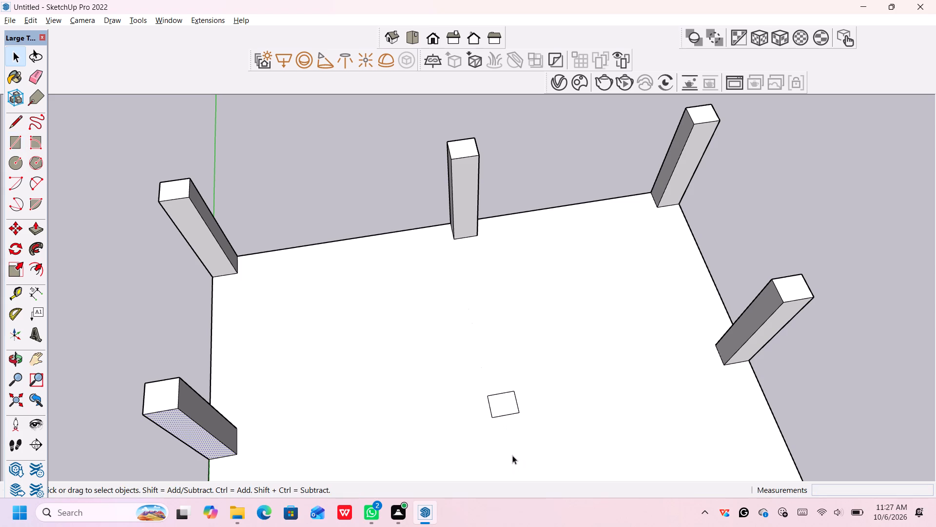
key("p")
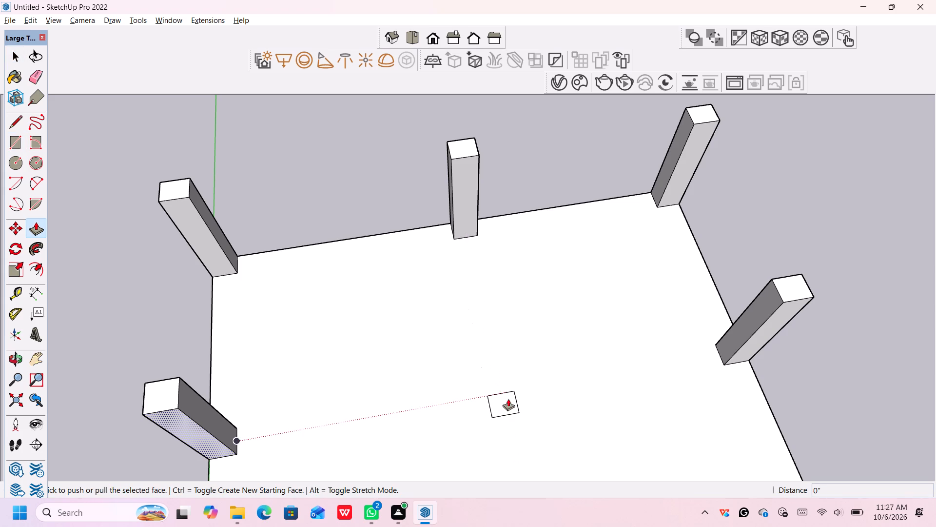
middle_click(503, 378)
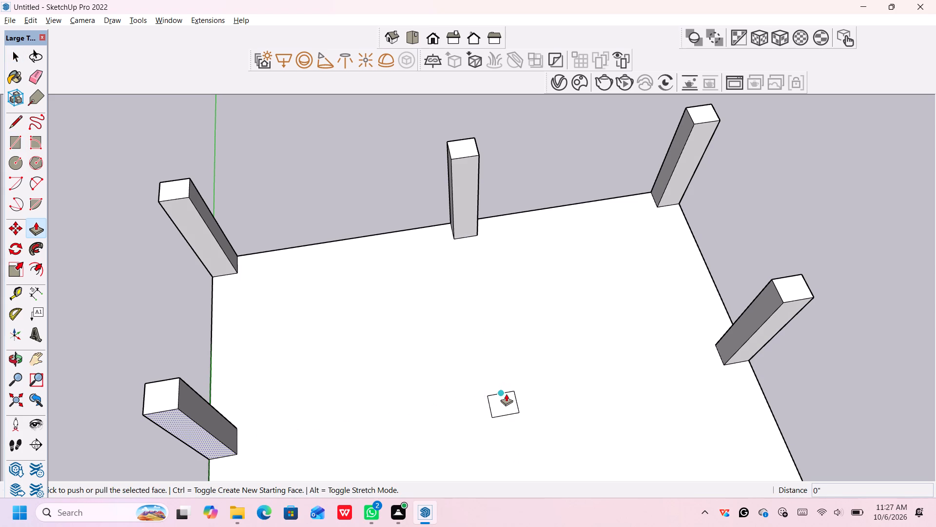
left_click(505, 397)
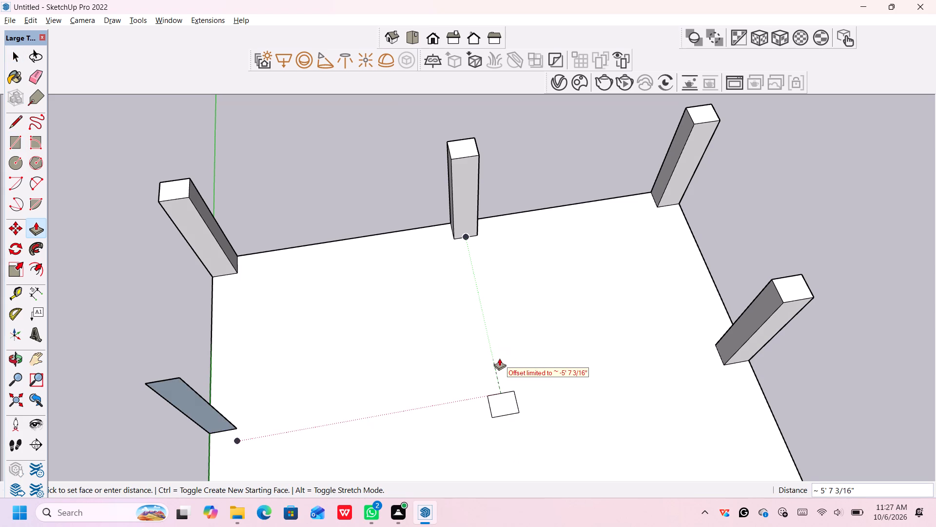
key("Escape")
scroll(511, 390, "down", 5)
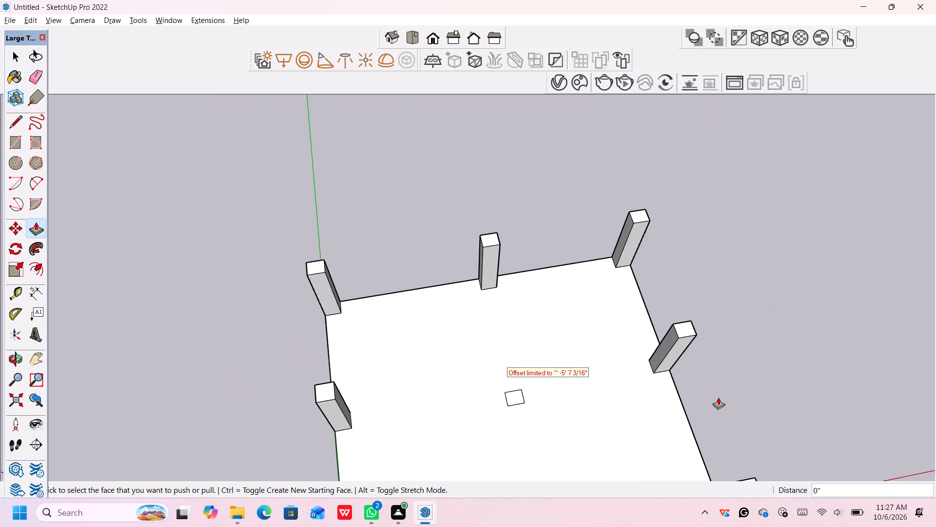
middle_click_drag(716, 397, 707, 304)
scroll(514, 389, "up", 5)
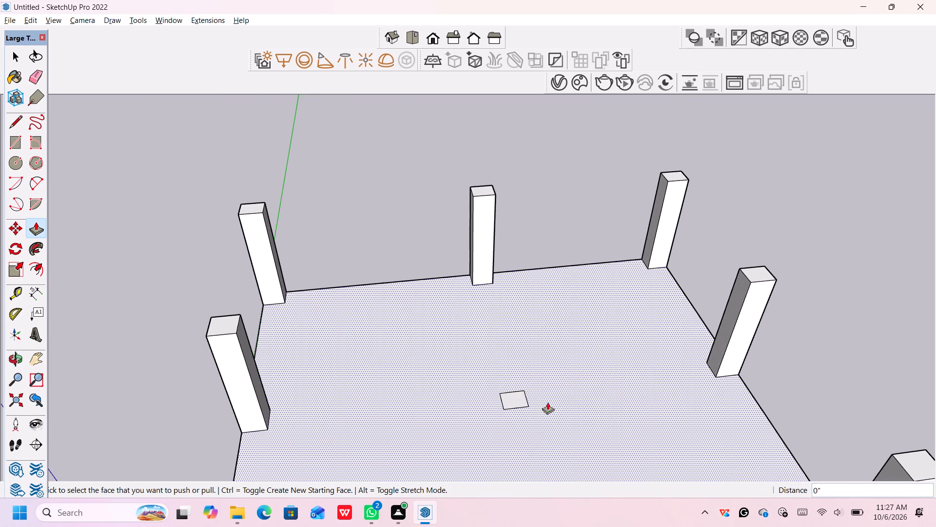
middle_click_drag(840, 430, 831, 407)
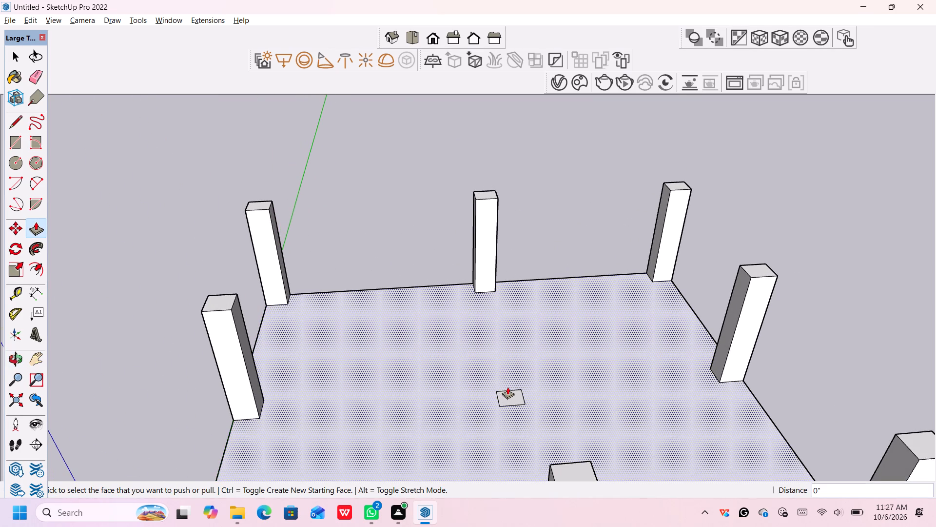
left_click(511, 392)
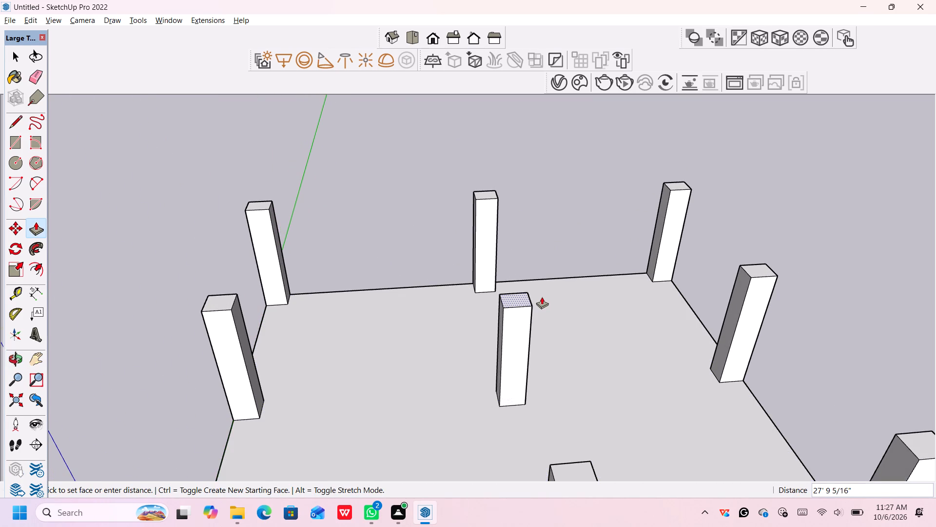
type("30'")
key("Return")
Examine the full set of columns on the ground face from several sides, at ground level and from the top view.
scroll(663, 295, "down", 8)
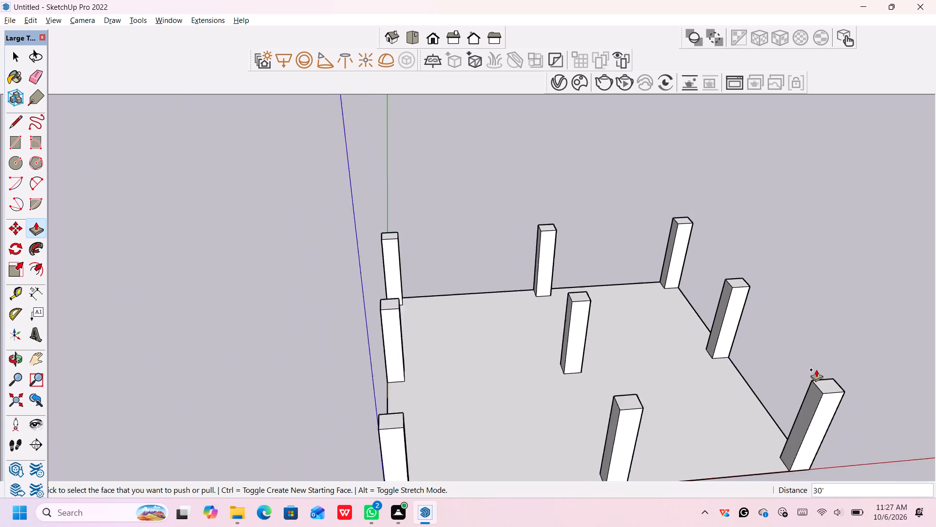
scroll(816, 369, "down", 8)
middle_click_drag(865, 405, 669, 365)
middle_click(669, 365)
scroll(688, 404, "down", 5)
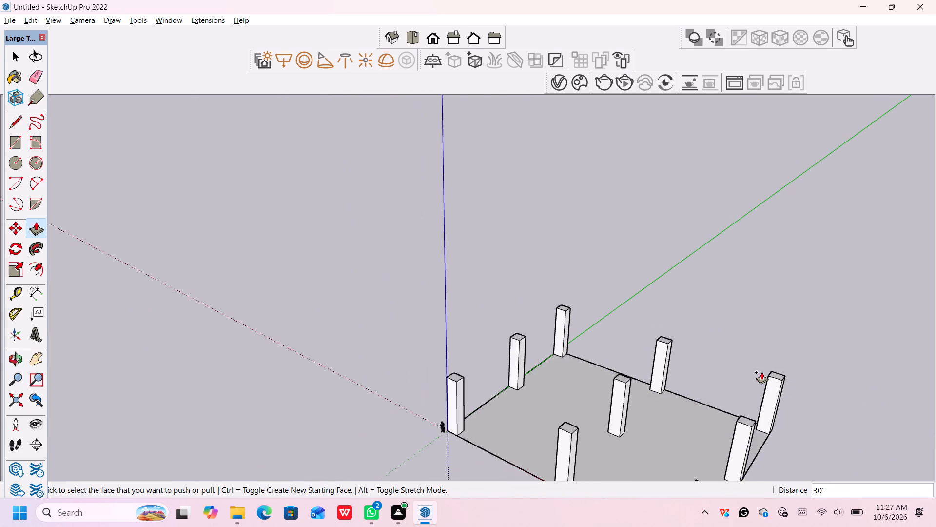
scroll(761, 372, "down", 8)
middle_click_drag(802, 484, 800, 477)
middle_click_drag(789, 453, 834, 411)
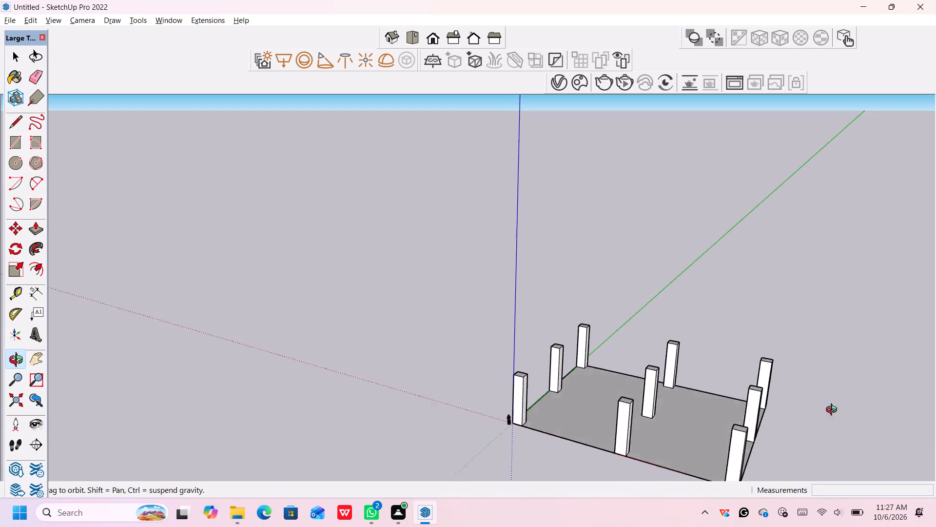
middle_click_drag(834, 411, 878, 381)
middle_click_drag(807, 409, 823, 393)
middle_click_drag(844, 444, 797, 383)
scroll(644, 419, "down", 4)
middle_click_drag(615, 421, 615, 421)
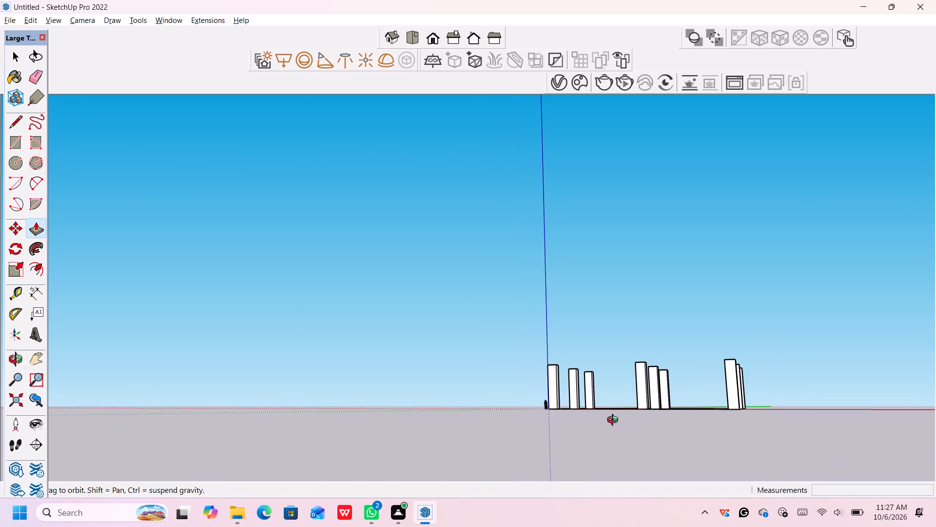
middle_click_drag(615, 421, 678, 410)
middle_click_drag(610, 420, 626, 429)
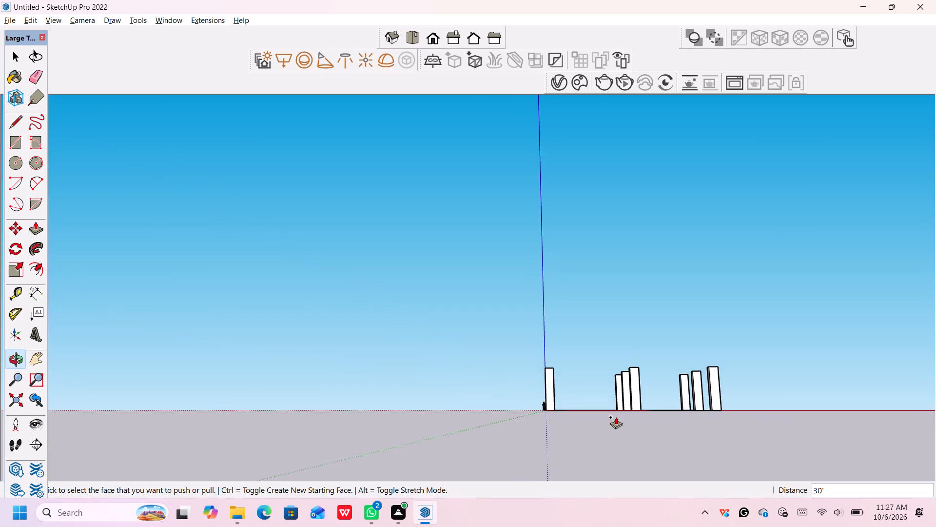
middle_click_drag(613, 416, 598, 429)
scroll(600, 422, "up", 2)
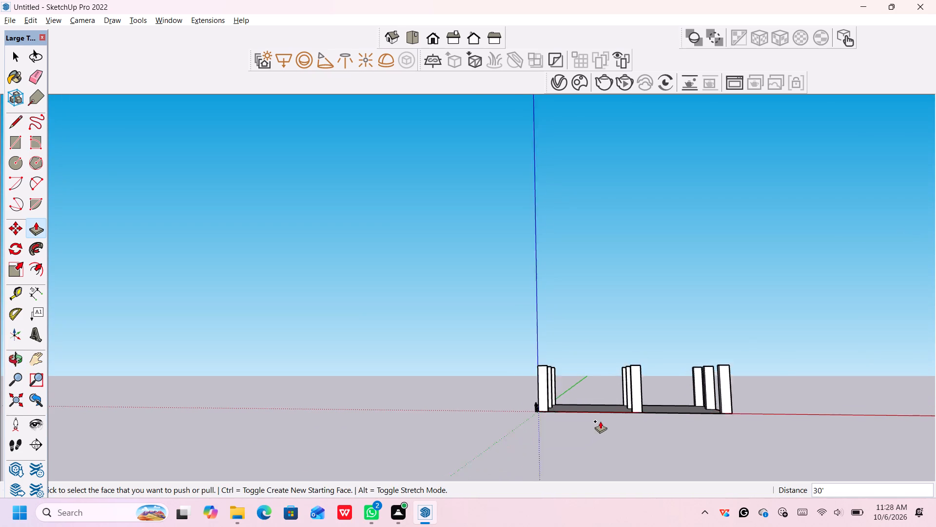
scroll(600, 421, "up", 4)
middle_click_drag(632, 418, 620, 427)
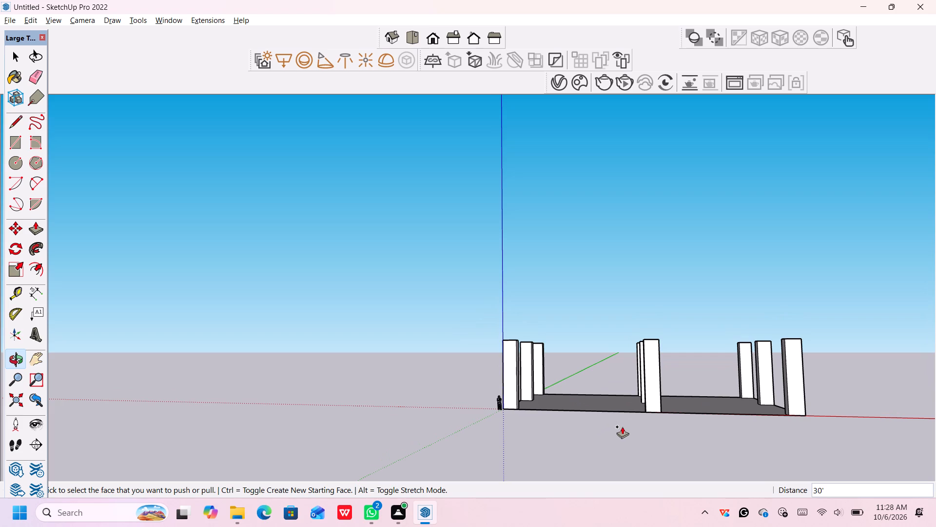
middle_click_drag(564, 444, 584, 438)
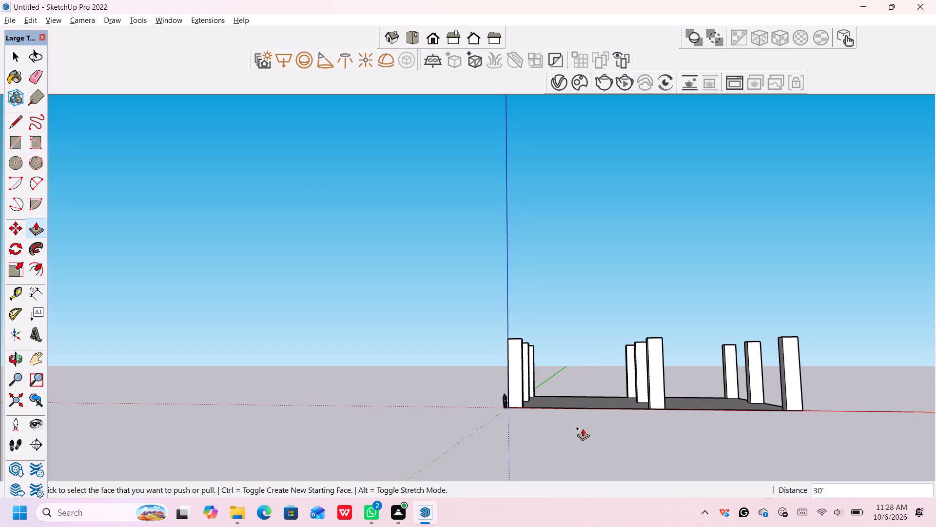
middle_click_drag(564, 431, 485, 432)
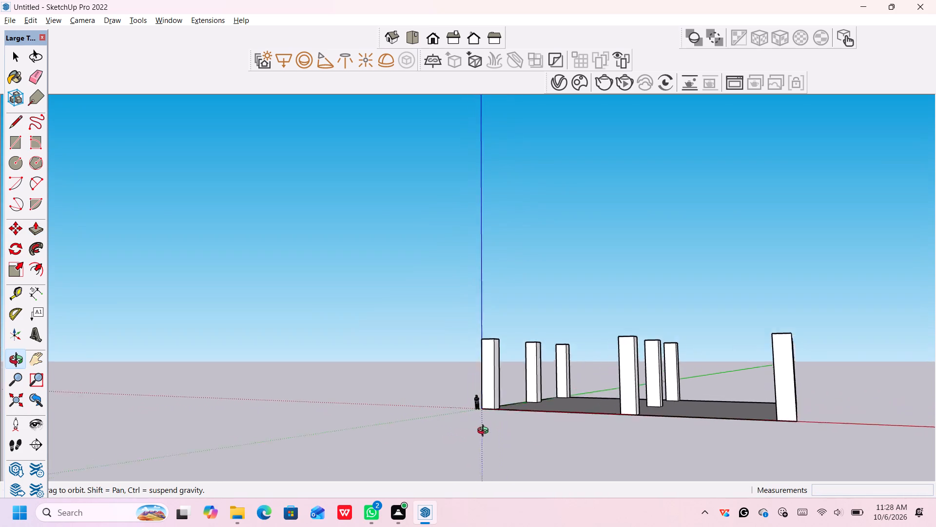
middle_click_drag(485, 432, 542, 429)
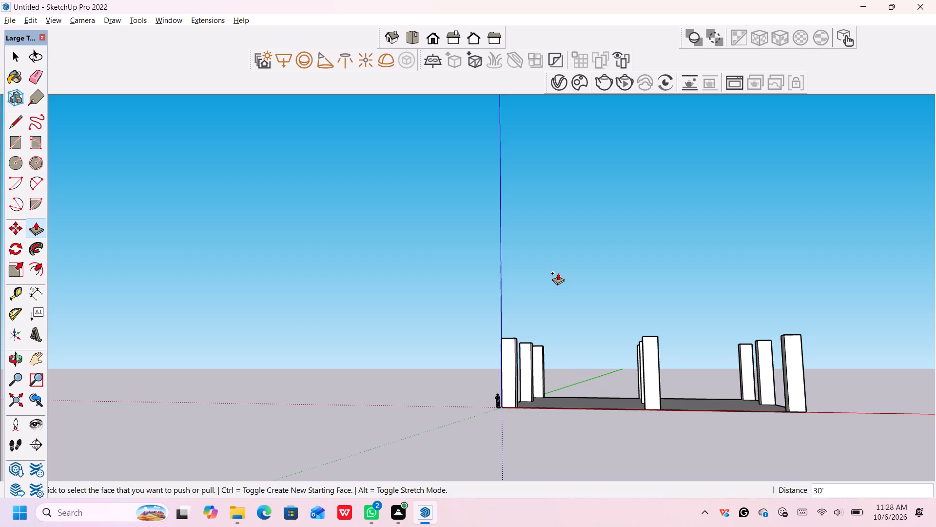
middle_click_drag(551, 361, 603, 372)
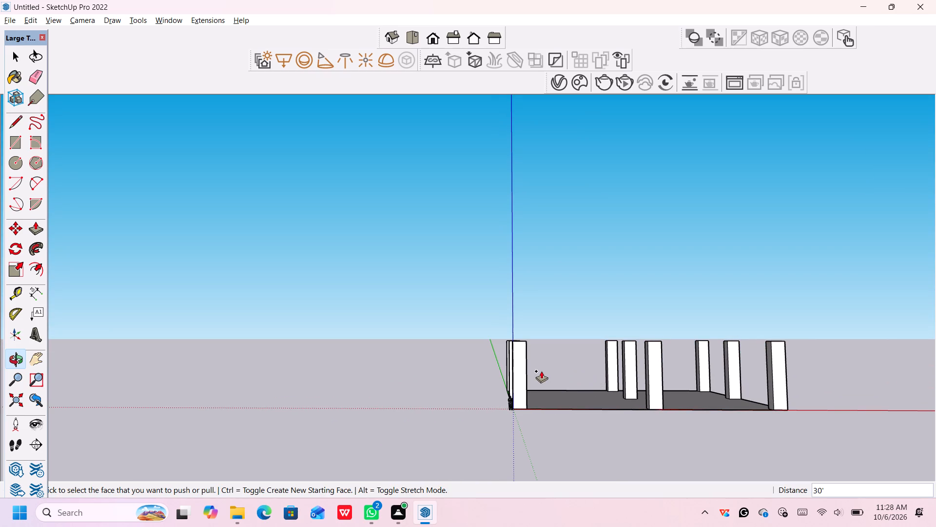
middle_click_drag(549, 375, 615, 374)
middle_click_drag(612, 382, 582, 393)
scroll(582, 393, "down", 1)
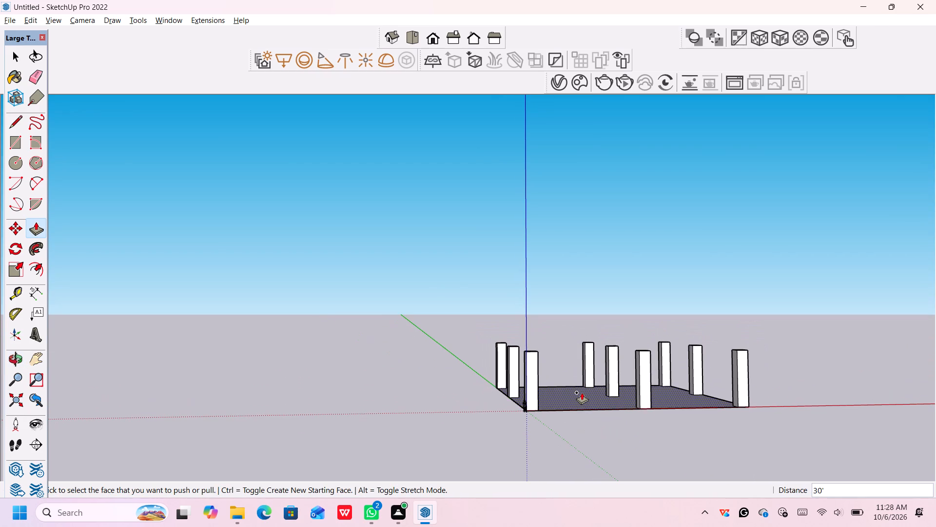
middle_click_drag(537, 405, 529, 399)
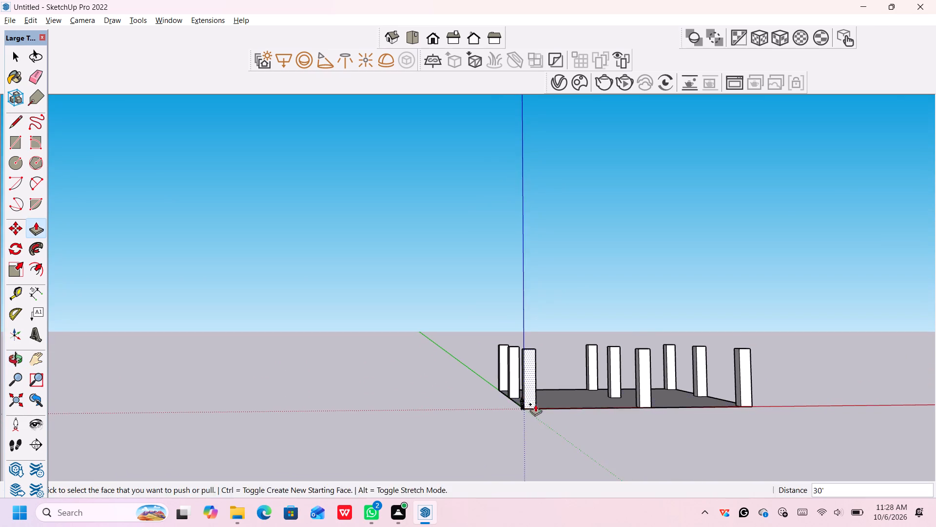
middle_click_drag(538, 407, 544, 413)
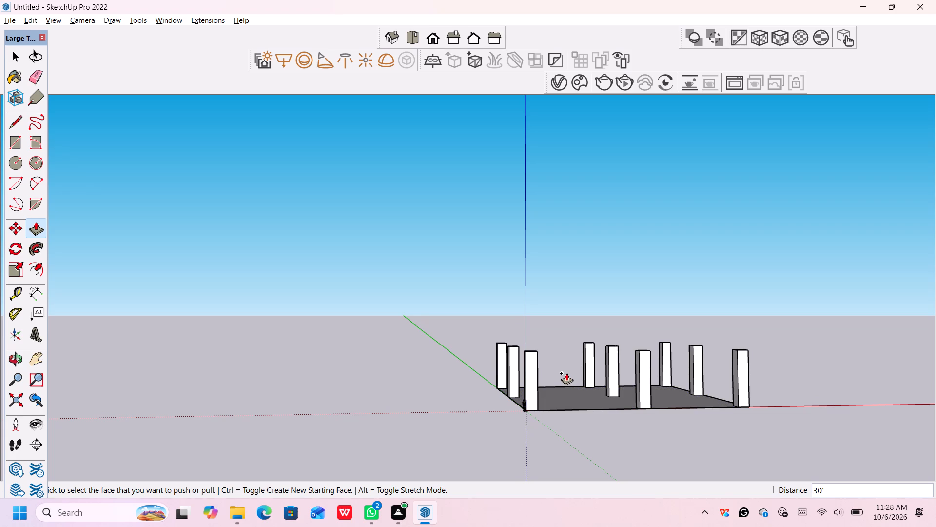
middle_click_drag(642, 360, 641, 361)
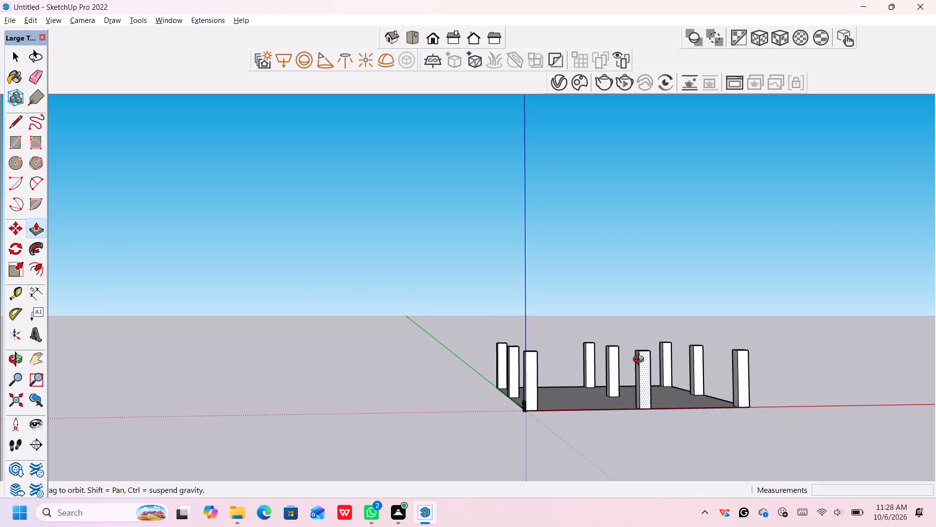
middle_click_drag(641, 361, 577, 365)
scroll(582, 383, "up", 3)
middle_click_drag(582, 400, 592, 406)
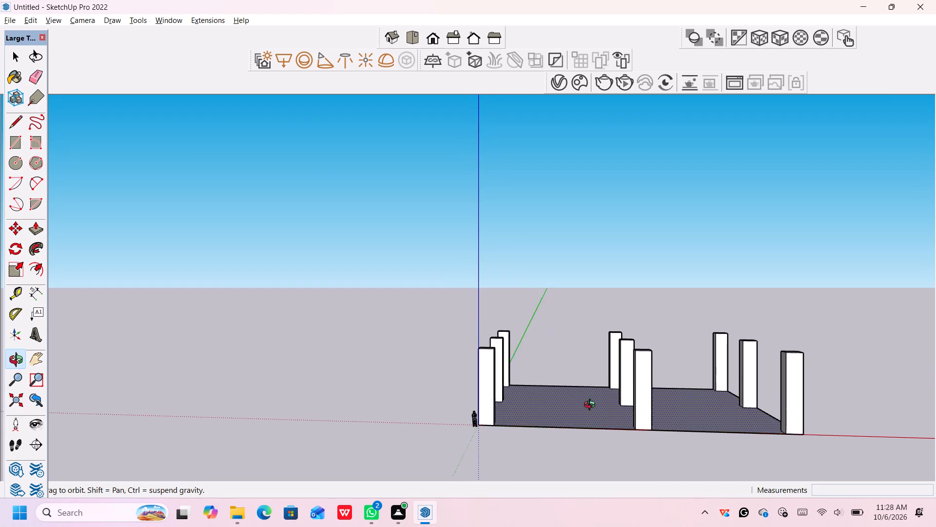
middle_click_drag(592, 406, 611, 407)
key("space")
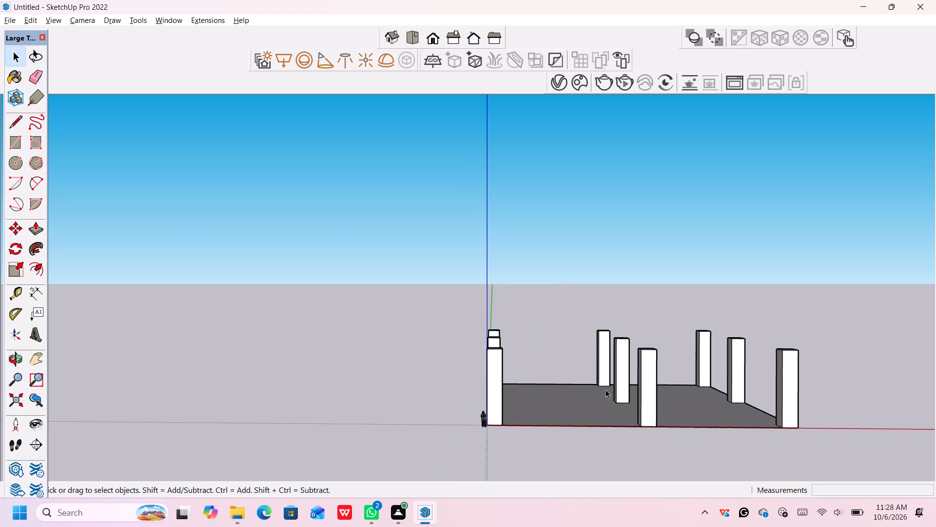
middle_click_drag(608, 390, 595, 467)
middle_click(595, 467)
middle_click_drag(639, 387, 638, 455)
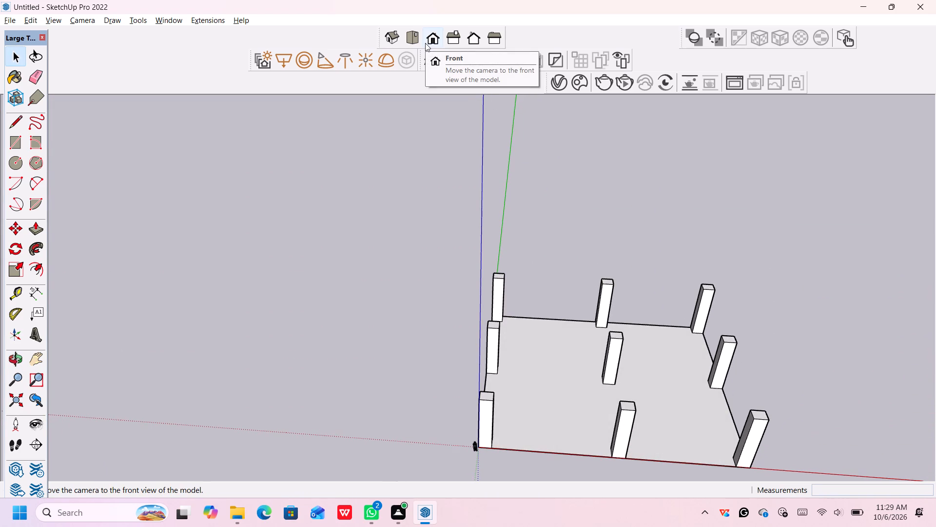
left_click(413, 39)
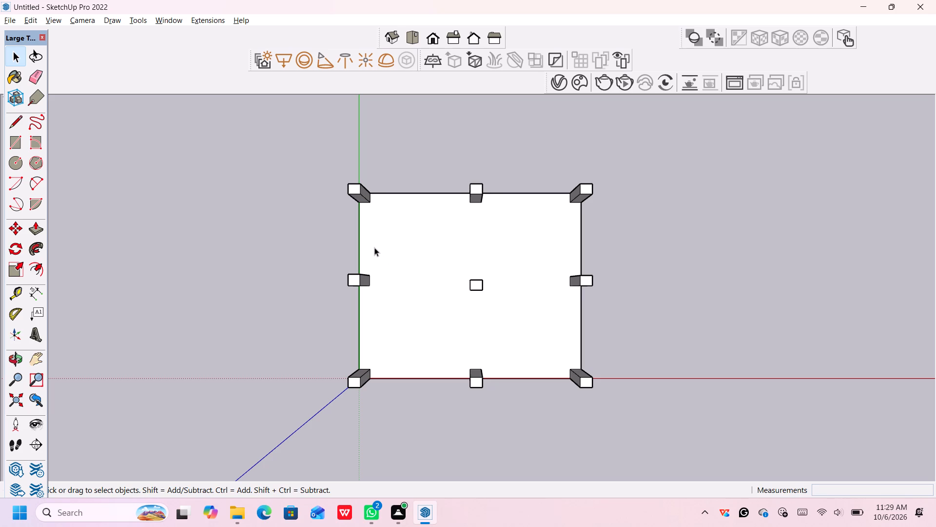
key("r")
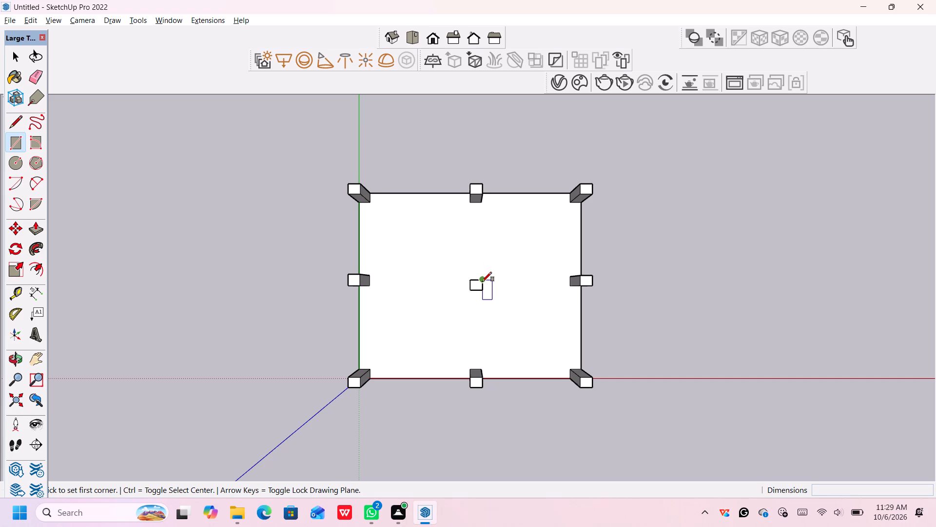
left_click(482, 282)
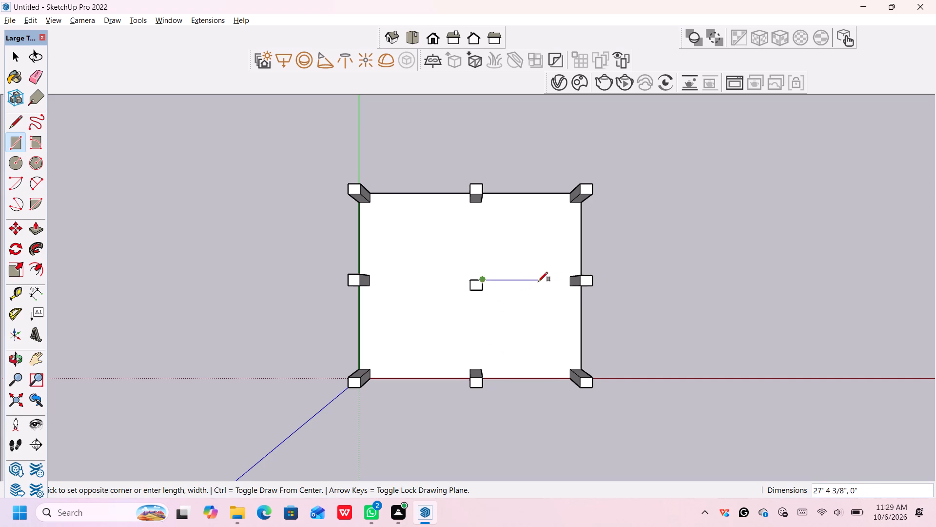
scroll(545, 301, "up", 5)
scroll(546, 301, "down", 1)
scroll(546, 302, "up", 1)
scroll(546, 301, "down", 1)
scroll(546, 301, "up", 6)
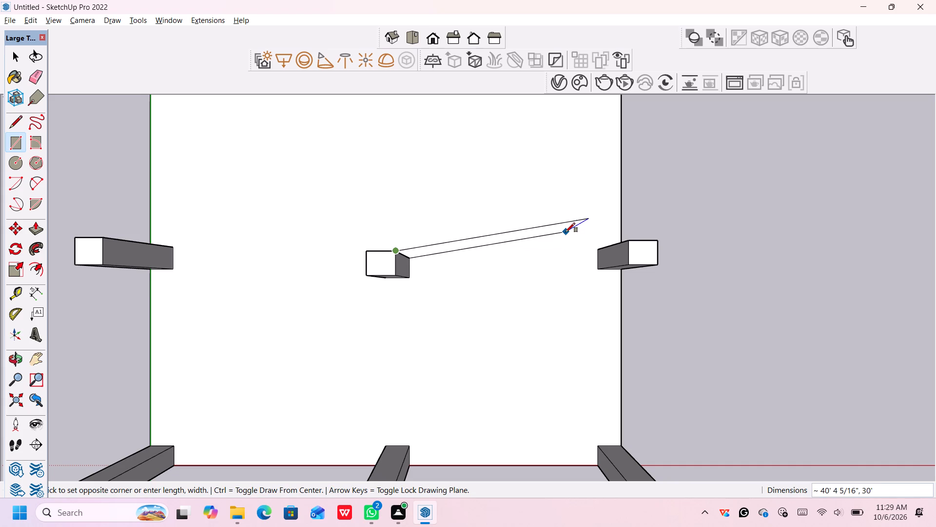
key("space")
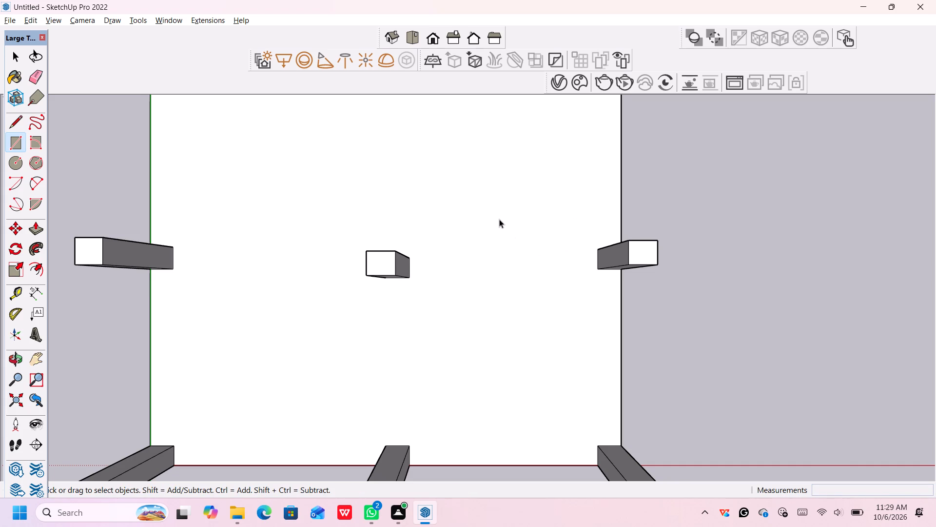
Draw a 20' by 20' rectangle on the ground face, starting from a base corner of the central column.
scroll(498, 220, "up", 3)
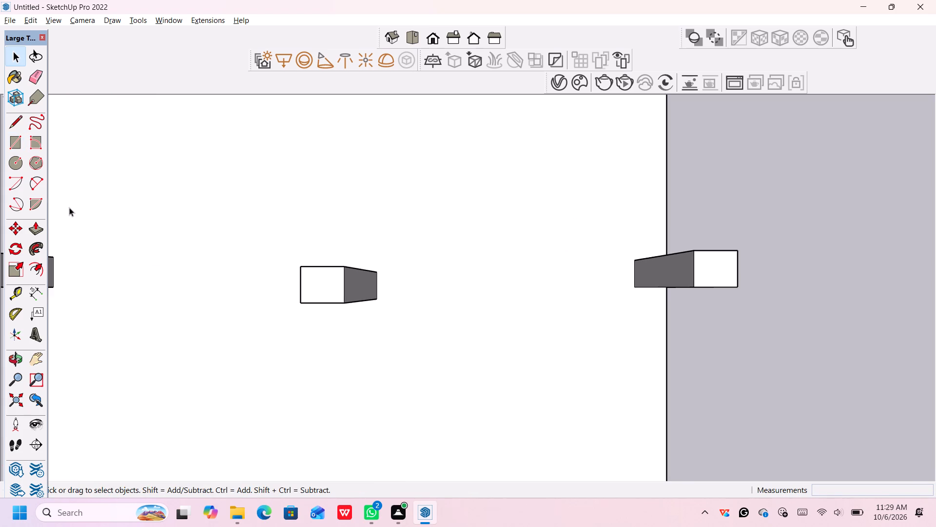
key("r")
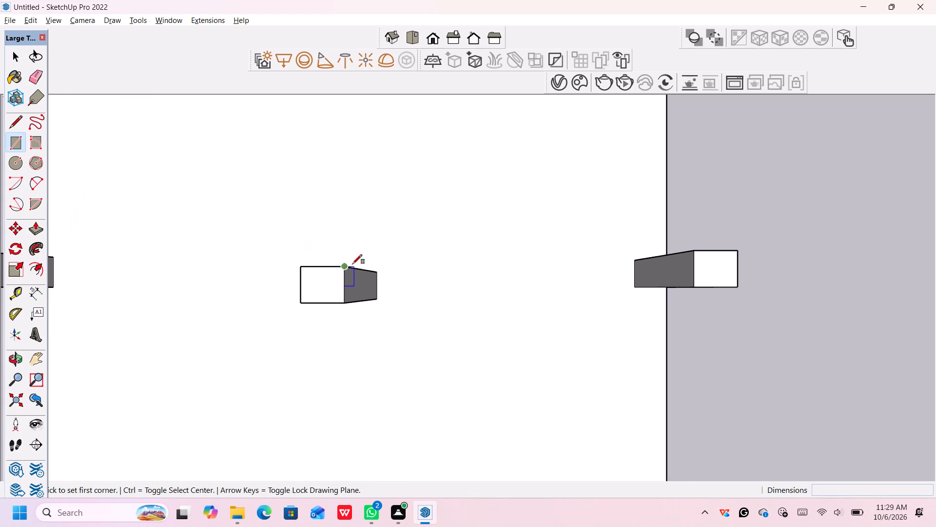
left_click(376, 270)
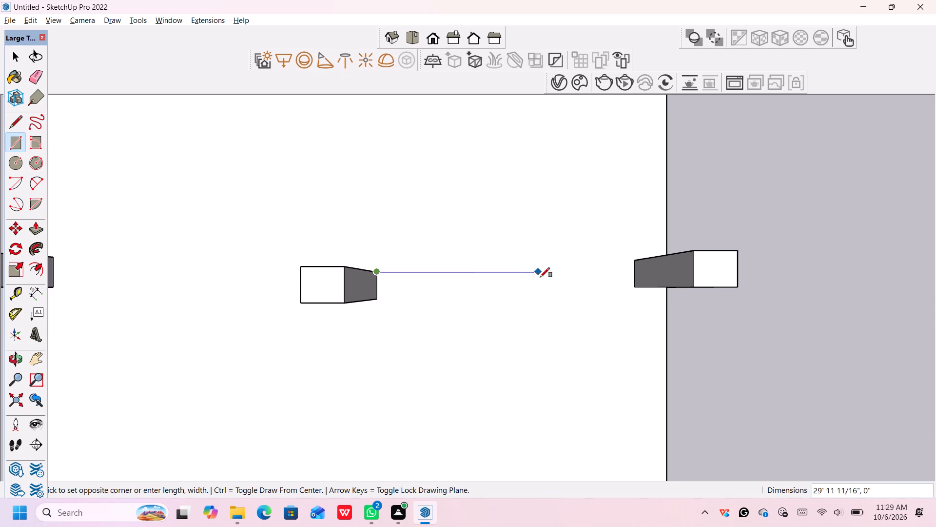
scroll(590, 376, "down", 5)
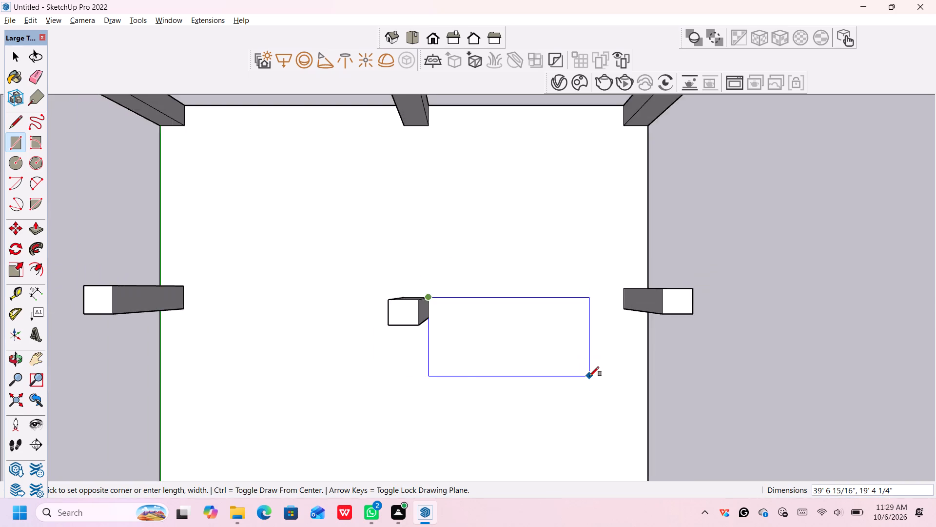
scroll(589, 376, "down", 7)
middle_click_drag(595, 404, 592, 354)
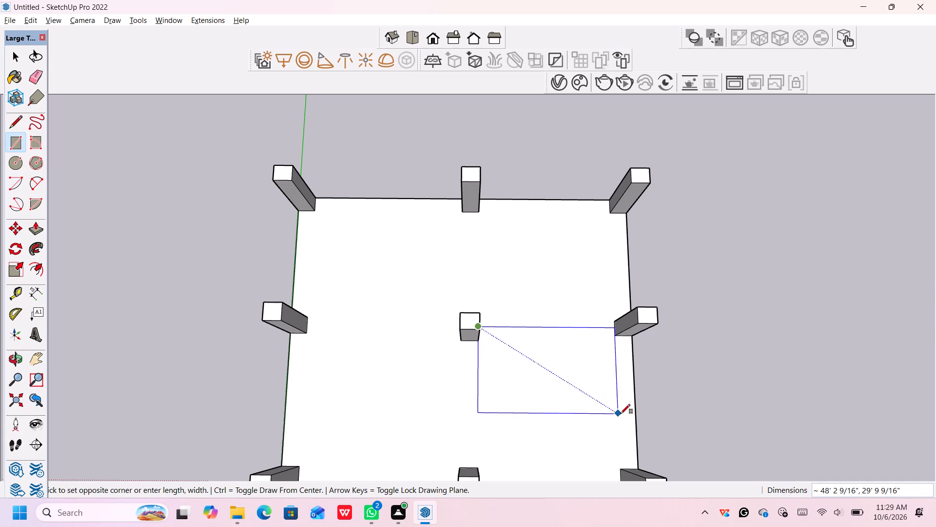
middle_click_drag(620, 411, 437, 396)
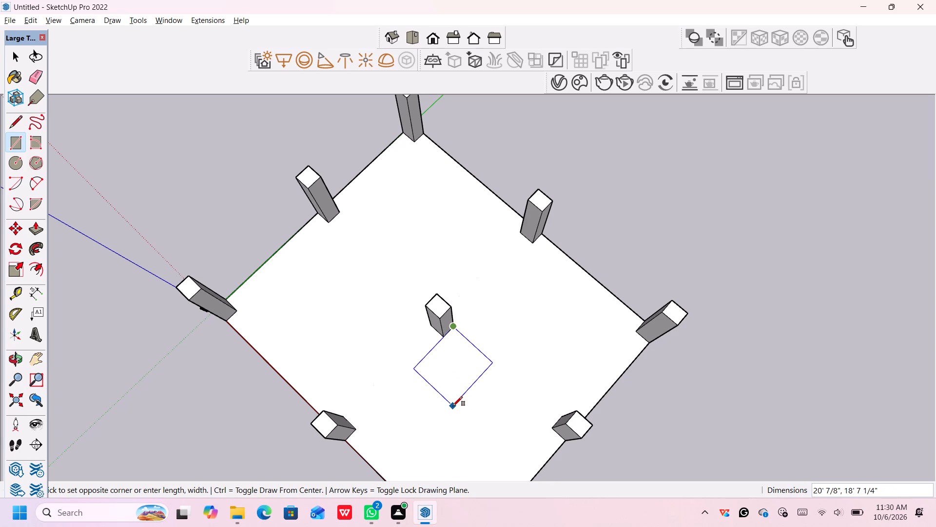
type("20'")
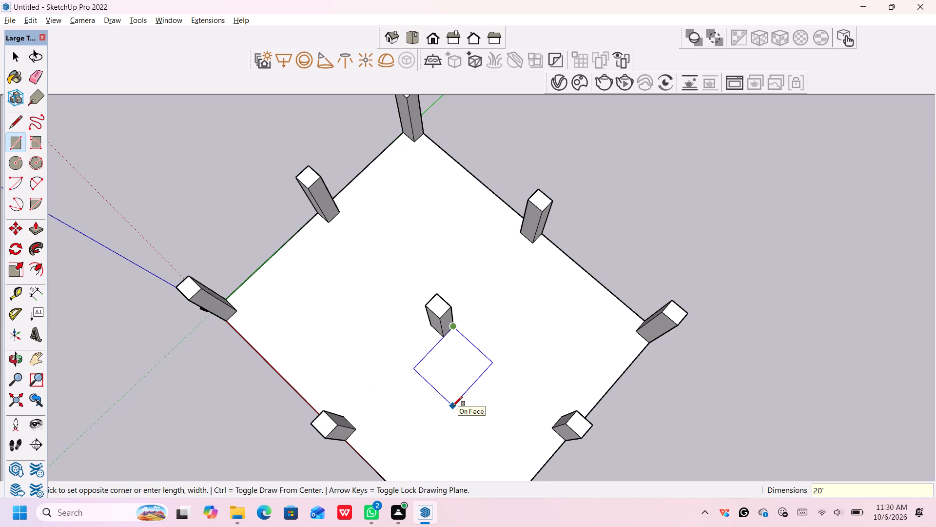
key("period")
key("BackSpace")
key("comma")
type("20'")
key("Return")
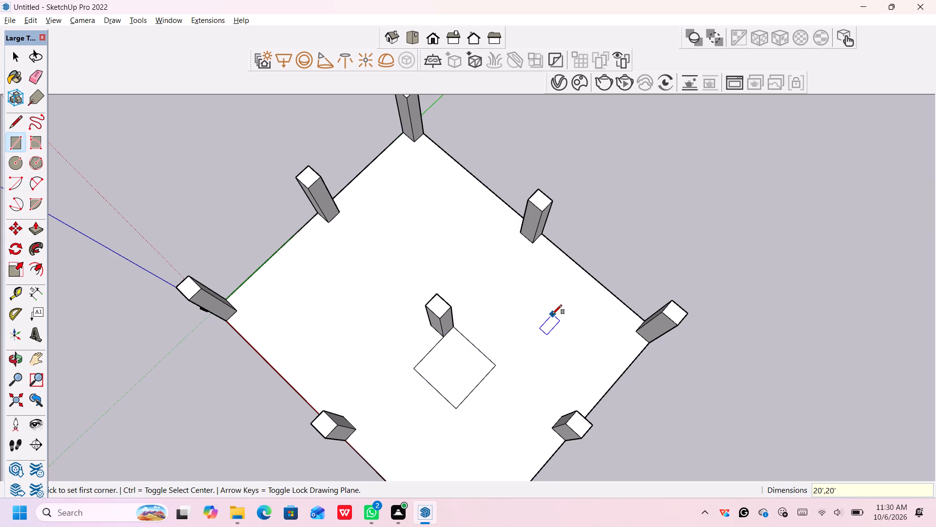
Draw a 20' by 10' rectangle adjoining the 20' square, starting from its corner farther from the central column.
left_click(496, 366)
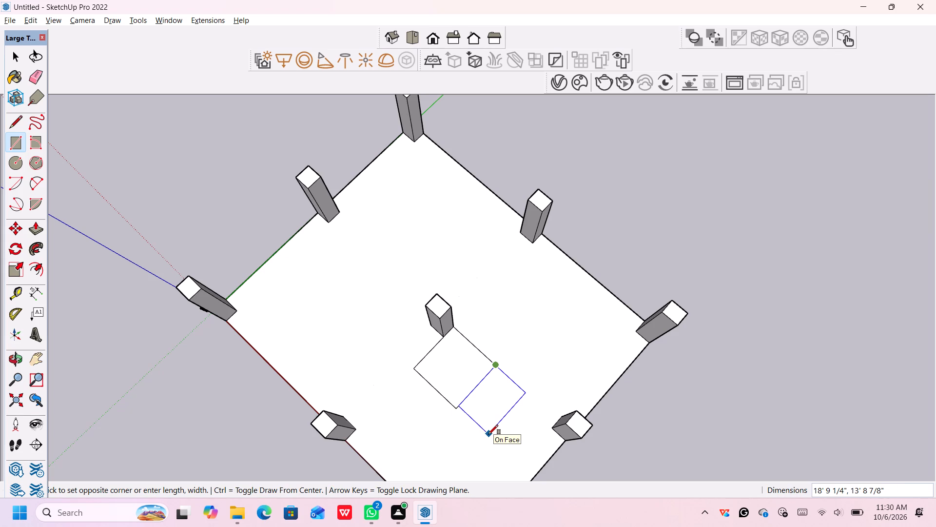
type("20")
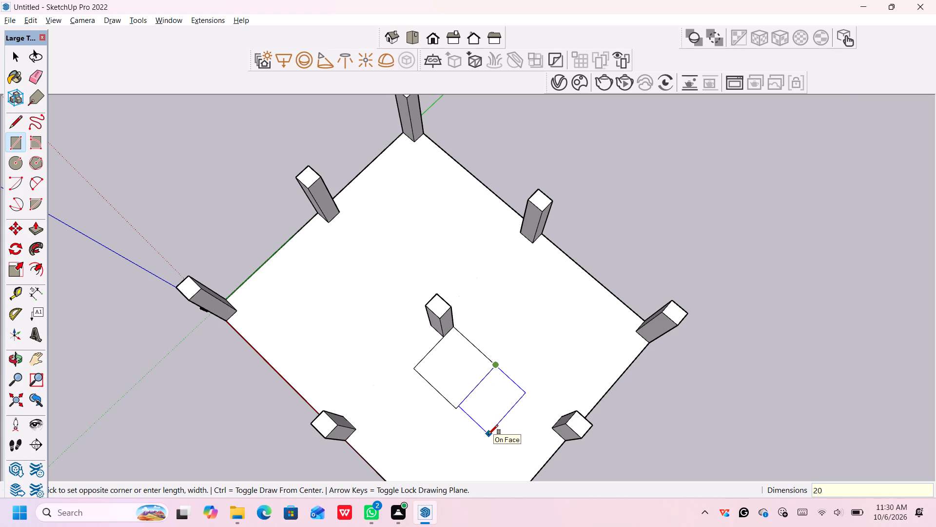
key("apostrophe")
key("period")
key("BackSpace")
key("comma")
type("10'")
key("Return")
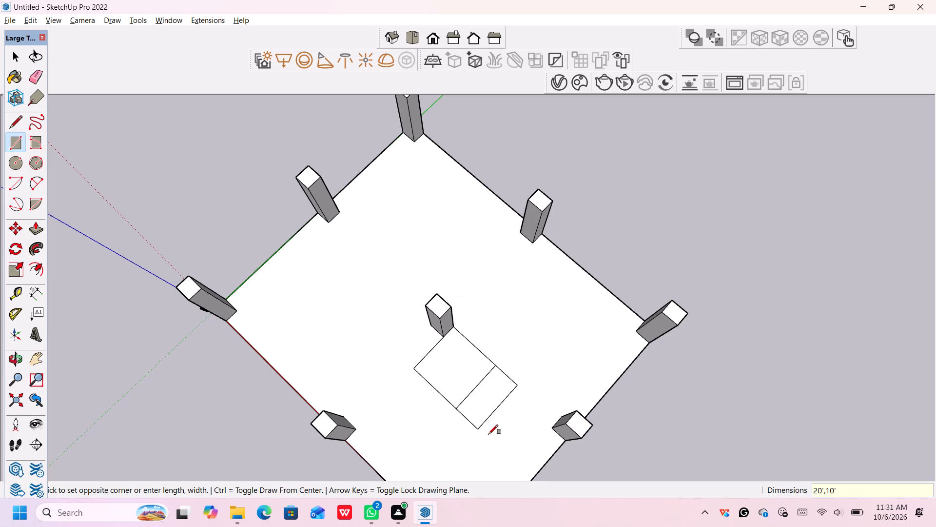
scroll(507, 402, "down", 2)
middle_click_drag(528, 390, 512, 373)
key("Escape")
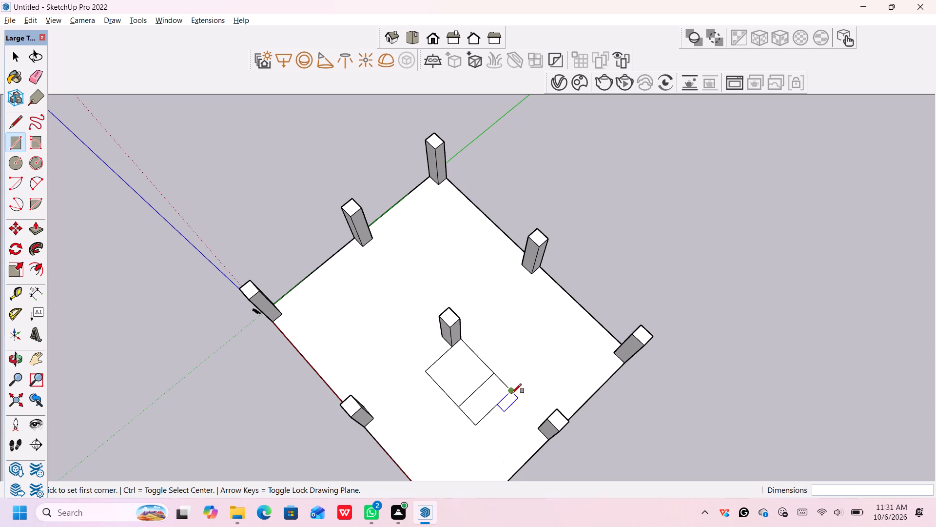
key("space")
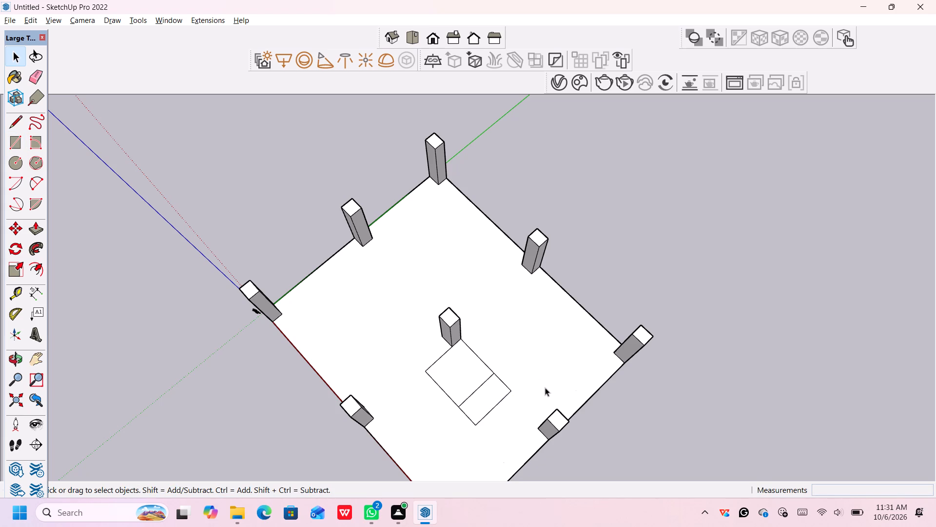
Push/pull the 20' by 20' square beside the central column up 30'.
middle_click_drag(546, 386, 512, 365)
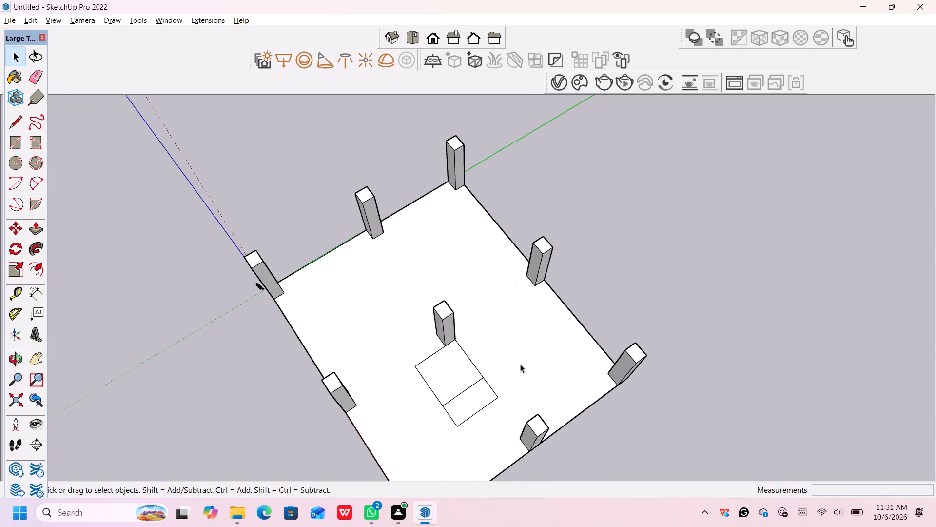
middle_click_drag(522, 376, 487, 317)
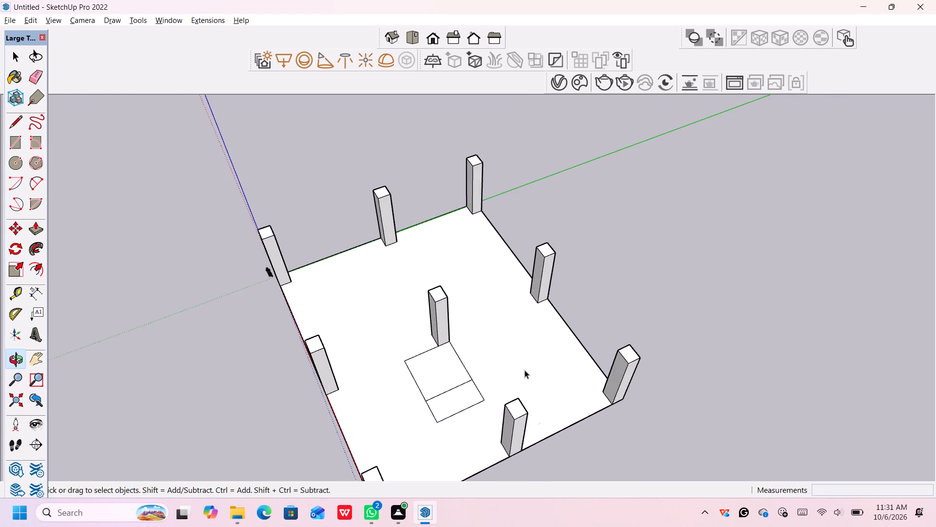
middle_click_drag(523, 372, 471, 300)
middle_click_drag(443, 337, 498, 368)
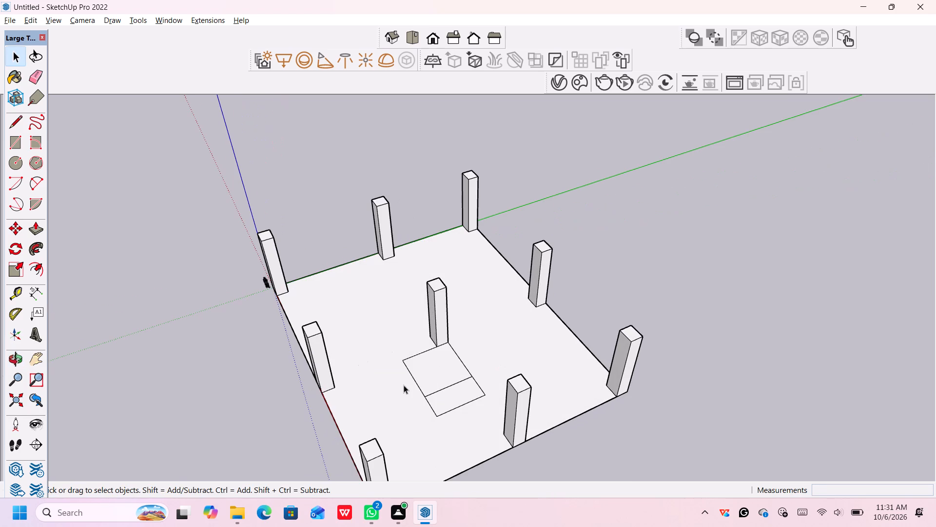
key("p")
left_click(434, 367)
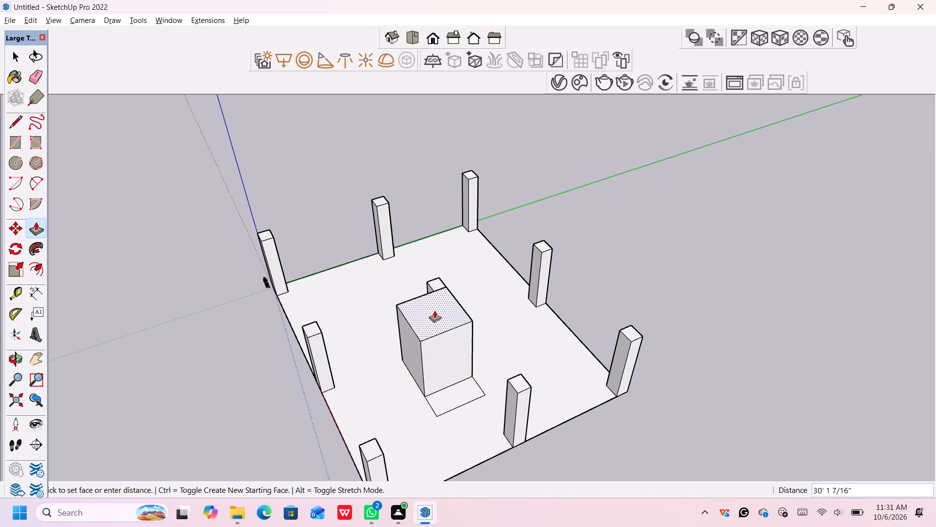
scroll(434, 311, "up", 1)
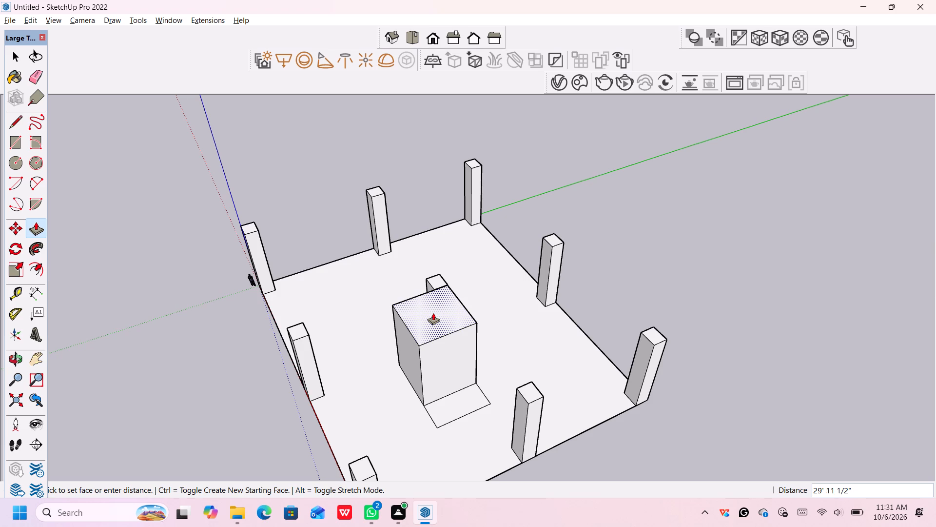
type("30")
key("apostrophe")
key("Return")
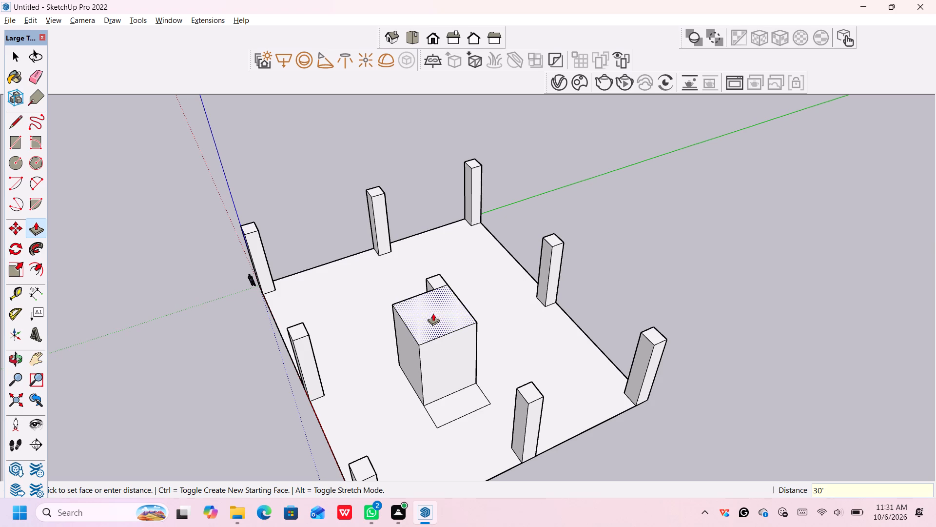
Examine the raised block beside the central column and the adjoining rectangle from the opposite side and near ground level.
middle_click_drag(540, 332, 58, 414)
scroll(540, 333, "down", 1)
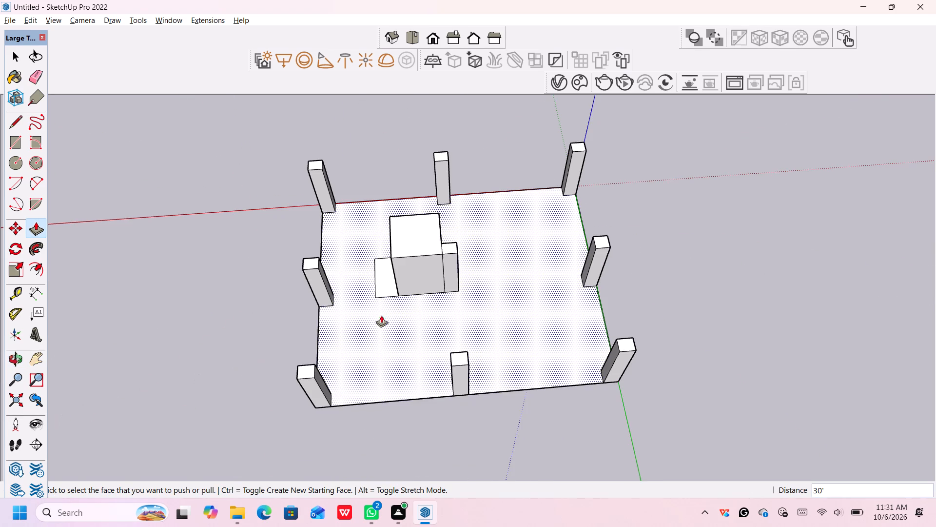
scroll(392, 311, "up", 3)
middle_click_drag(407, 307, 397, 199)
middle_click_drag(477, 283, 462, 205)
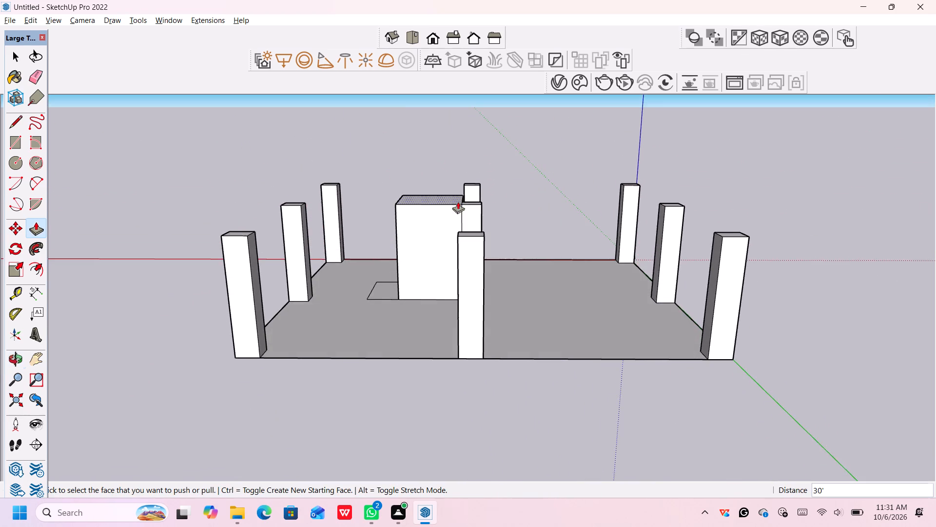
scroll(427, 239, "up", 10)
middle_click_drag(427, 268, 432, 256)
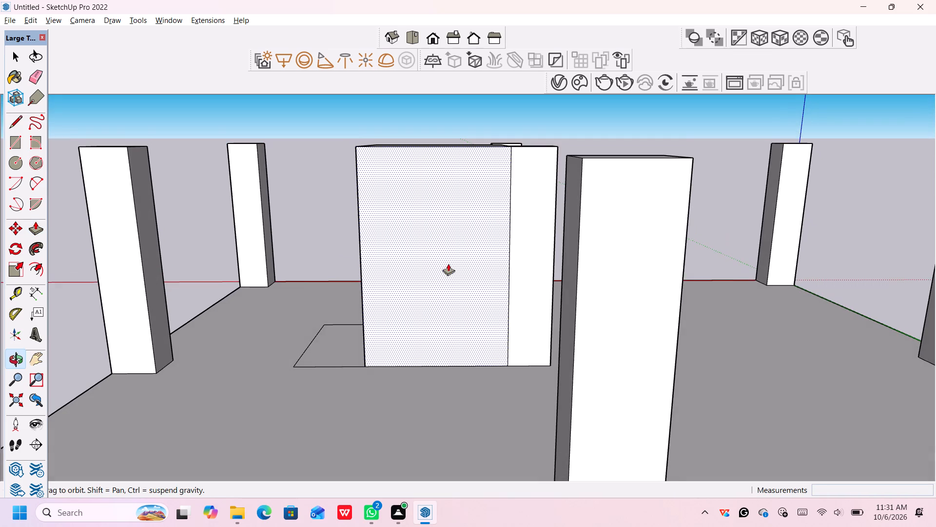
middle_click_drag(442, 268, 472, 290)
middle_click_drag(477, 324, 469, 290)
scroll(468, 298, "up", 4)
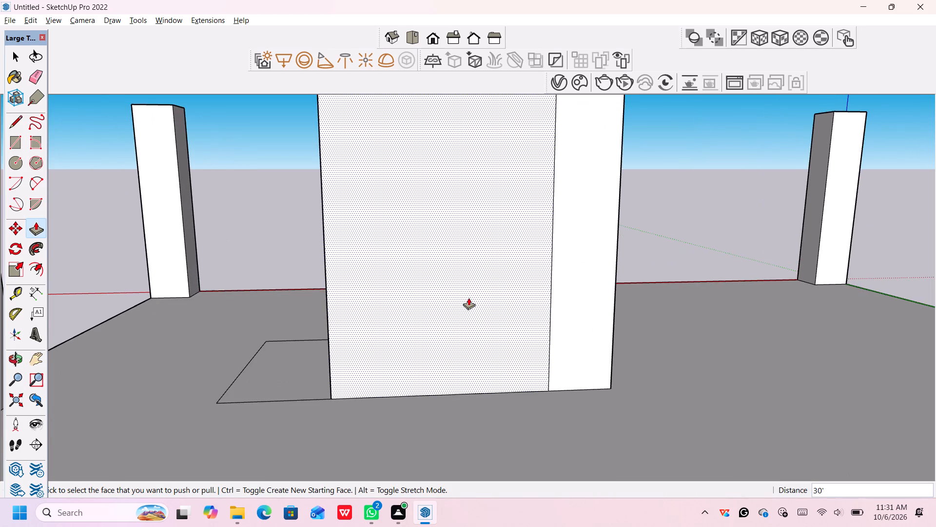
middle_click(473, 286)
scroll(473, 288, "down", 3)
middle_click_drag(474, 267, 485, 285)
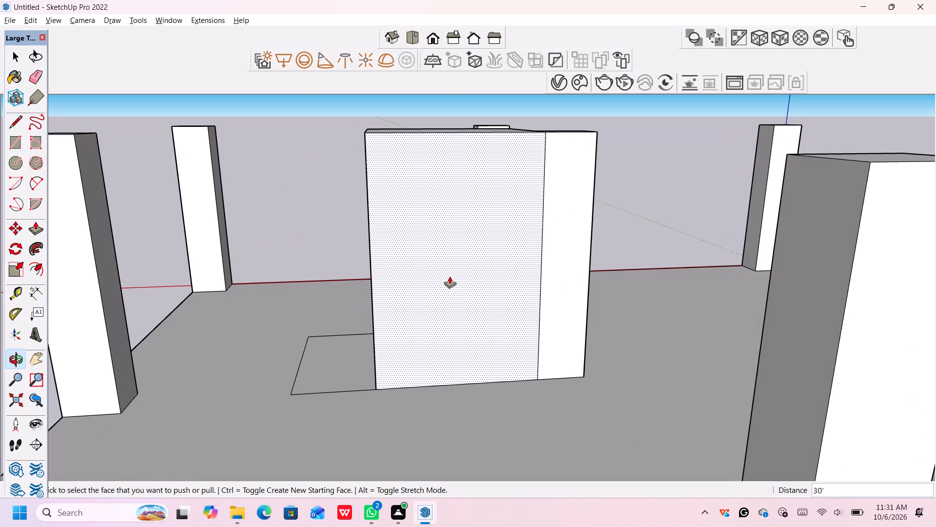
key("space")
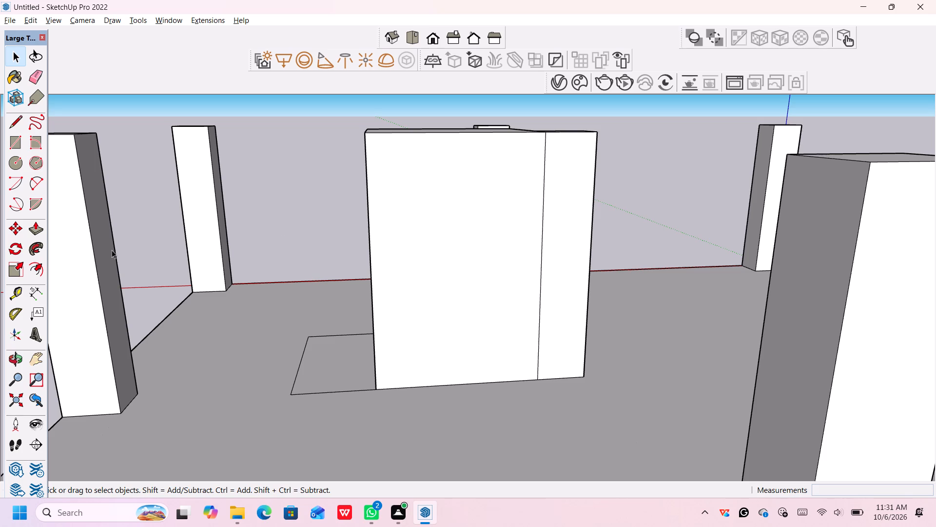
Search the 3D Warehouse components for "lift".
key("b")
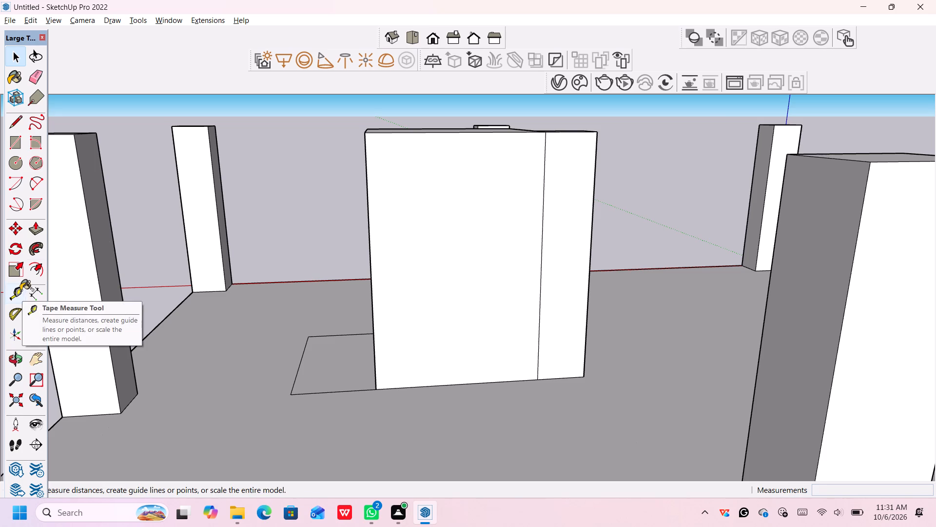
scroll(877, 321, "down", 1)
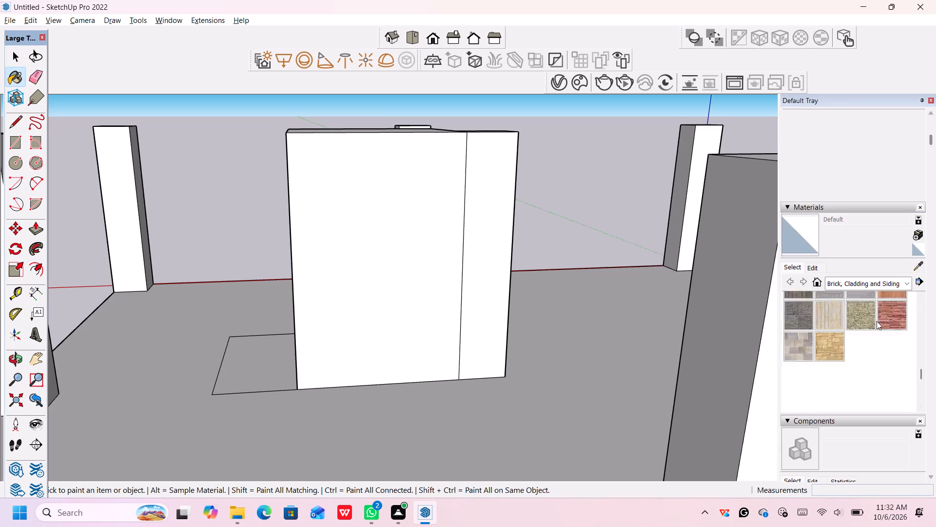
scroll(877, 321, "down", 3)
scroll(877, 380, "down", 1)
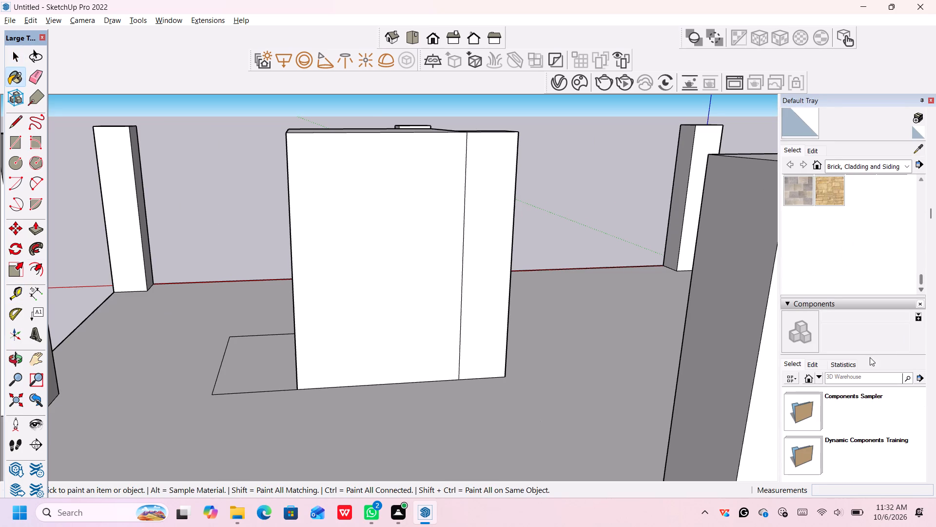
left_click(866, 375)
scroll(866, 375, "down", 3)
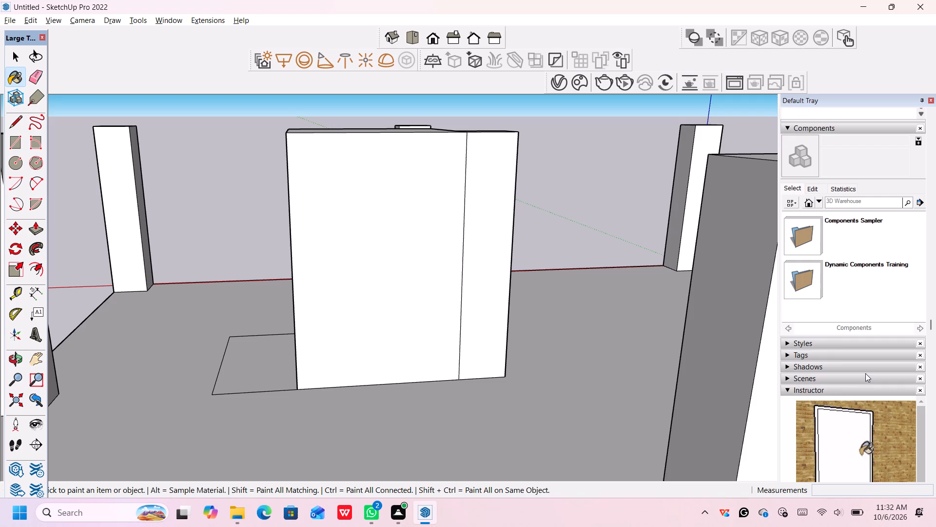
scroll(865, 373, "down", 3)
scroll(864, 372, "up", 5)
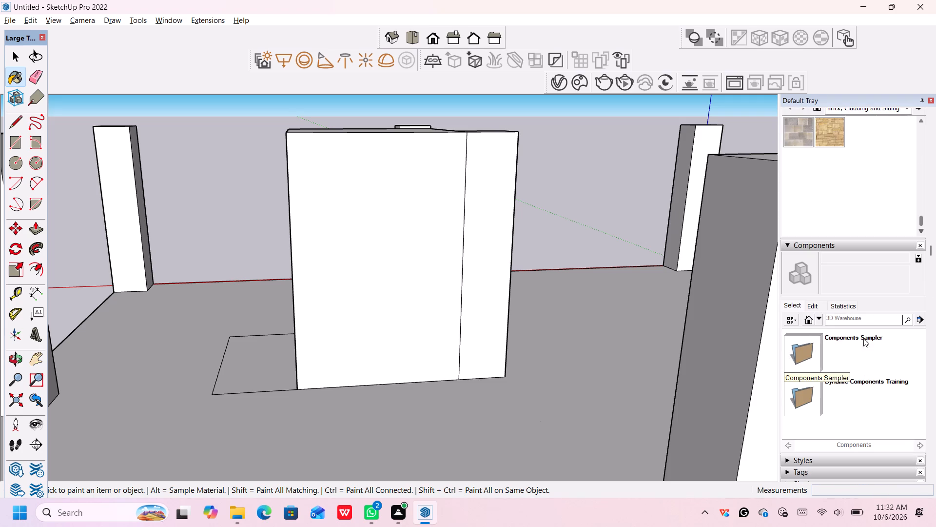
left_click(866, 318)
type("lift")
key("Return")
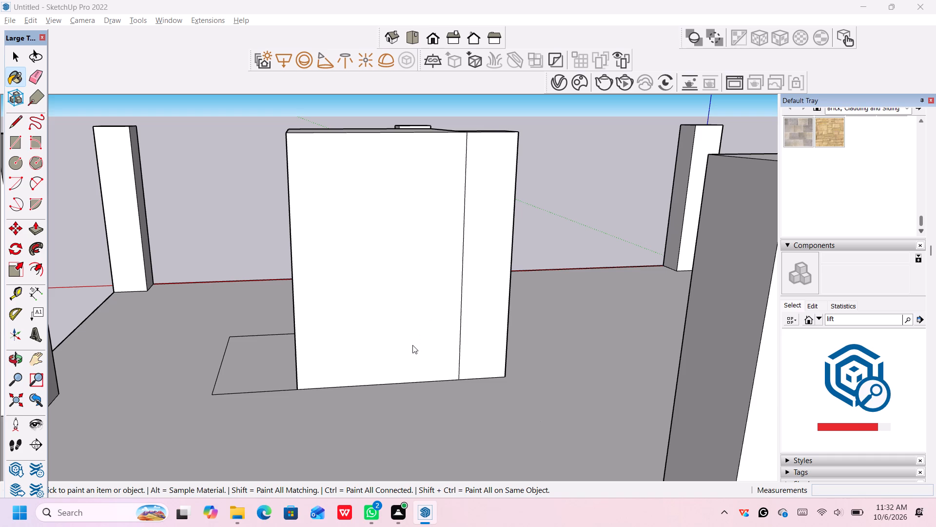
Place the "puerta elevador" lift door component at the base of the raised block's wide face, near the adjoining ground rectangle.
key("r")
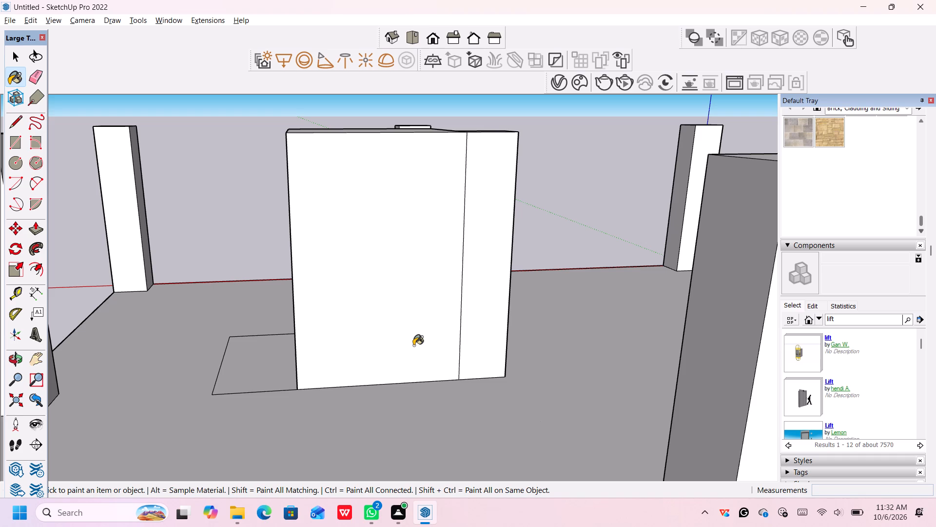
key("Return")
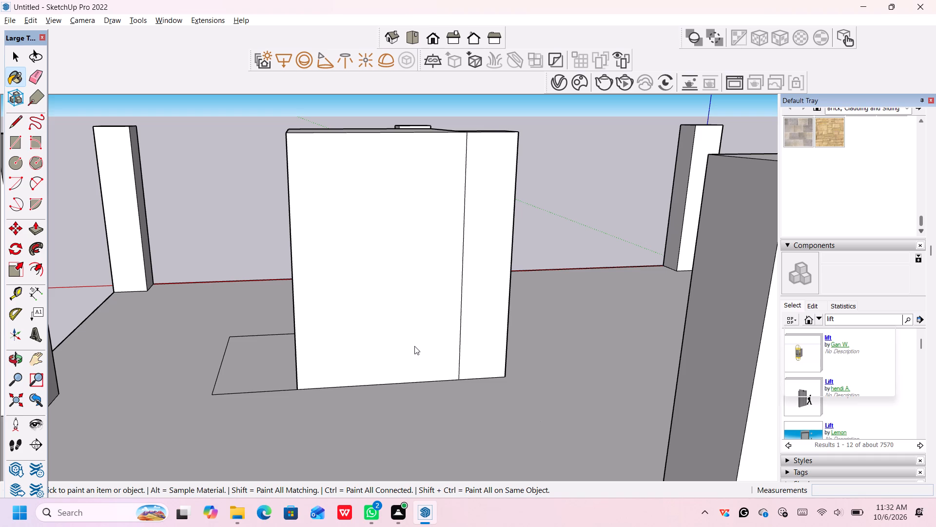
left_click(879, 407)
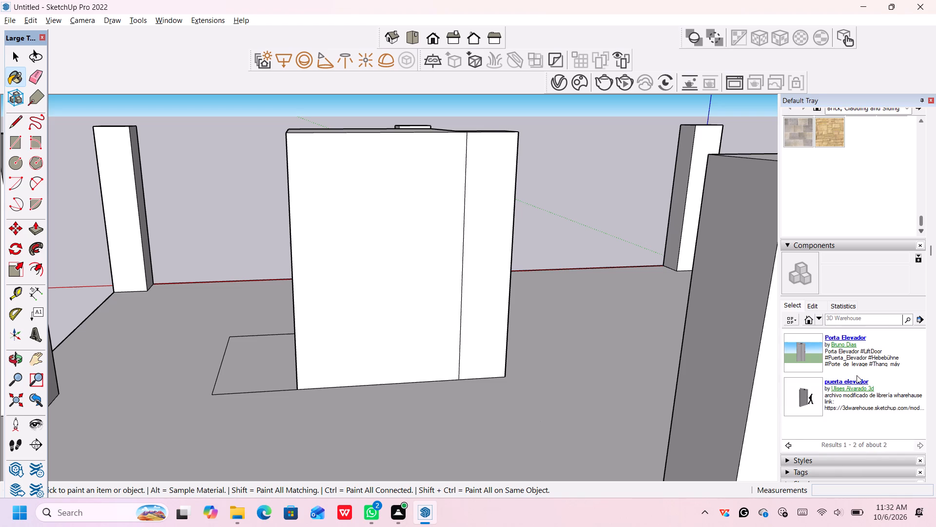
scroll(858, 375, "down", 2)
scroll(861, 310, "up", 1)
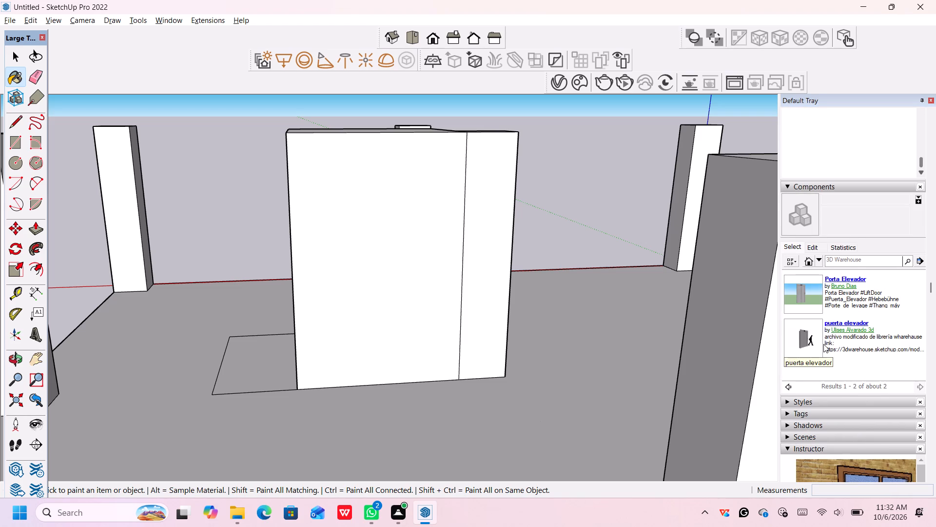
scroll(817, 344, "down", 1)
scroll(813, 344, "up", 1)
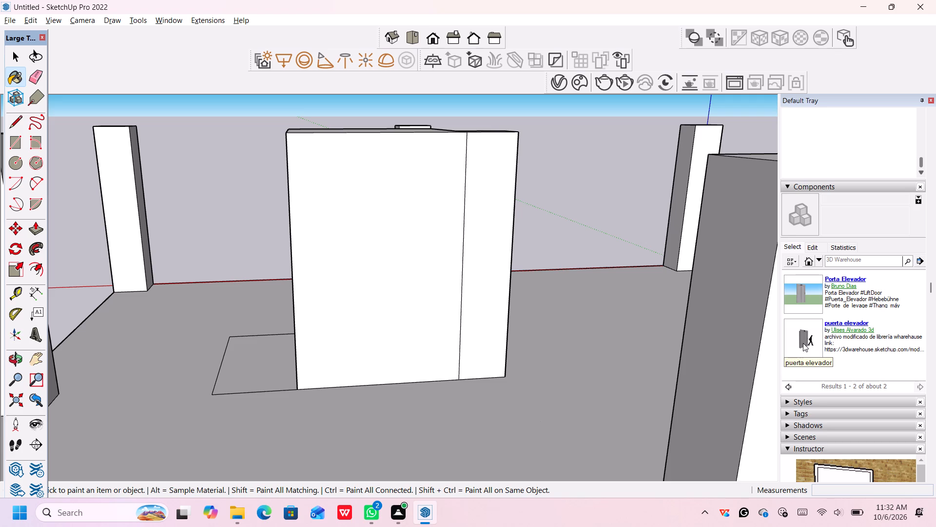
left_click(807, 344)
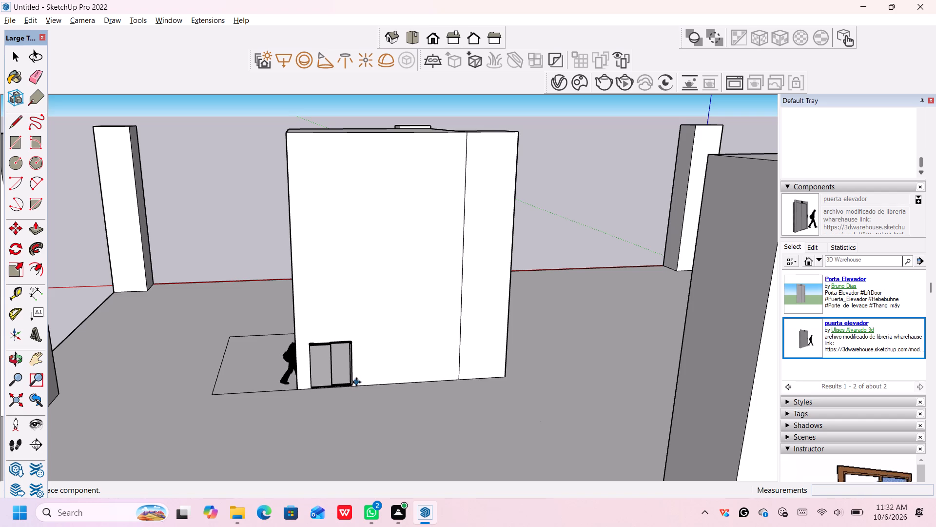
left_click(356, 382)
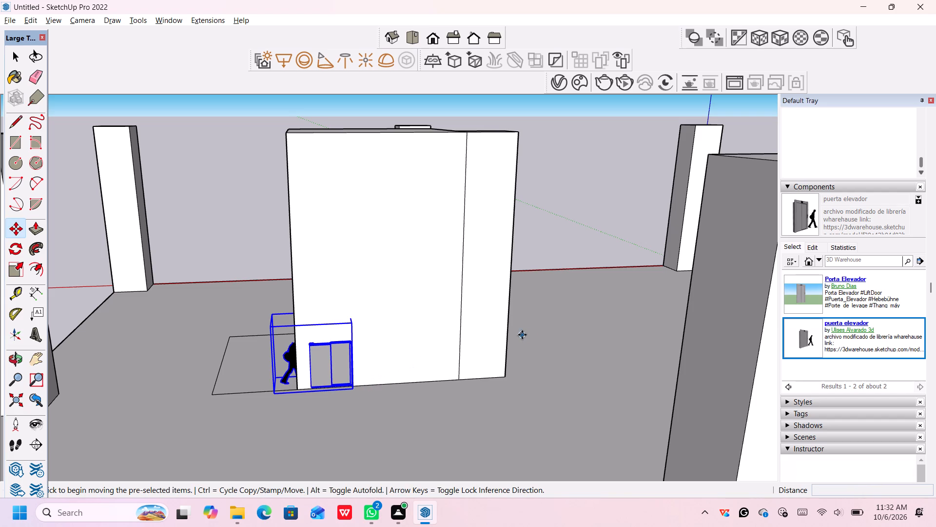
Search the 3D Warehouse components for "lift" again.
scroll(840, 311, "up", 2)
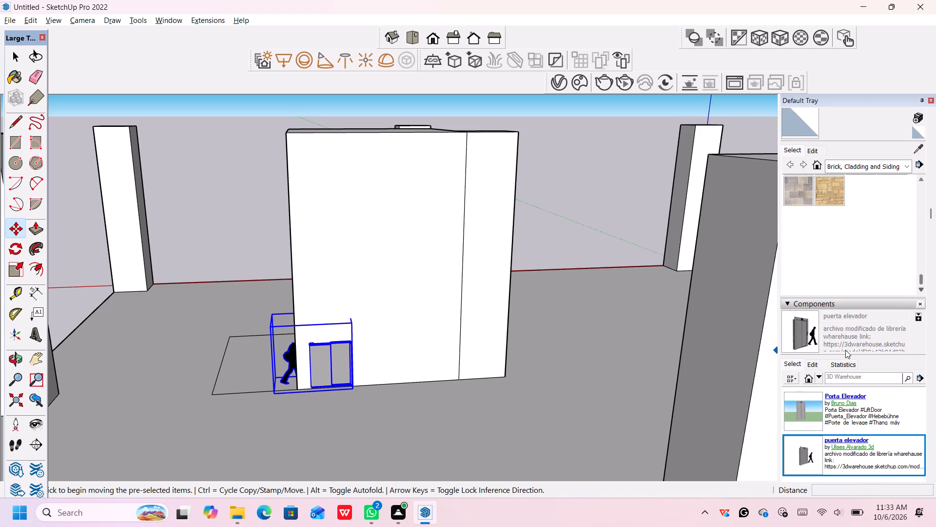
scroll(845, 352, "down", 2)
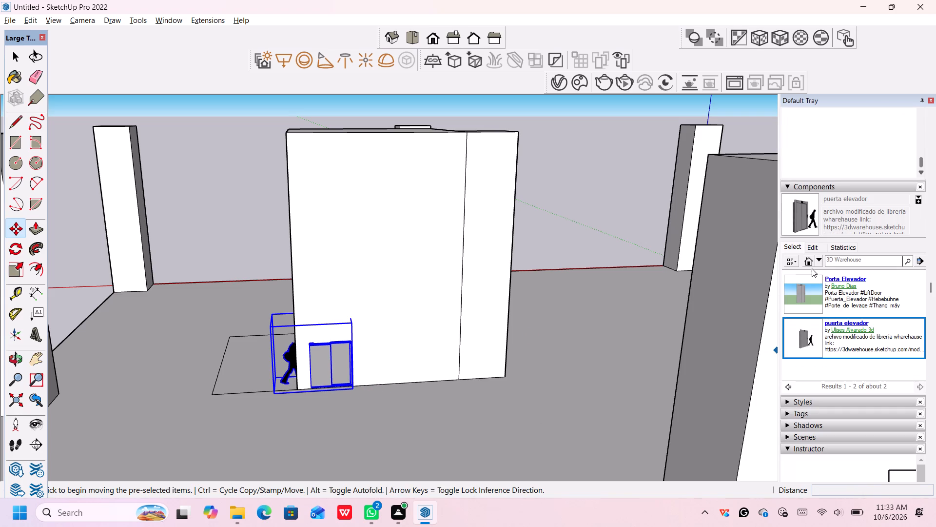
left_click(835, 260)
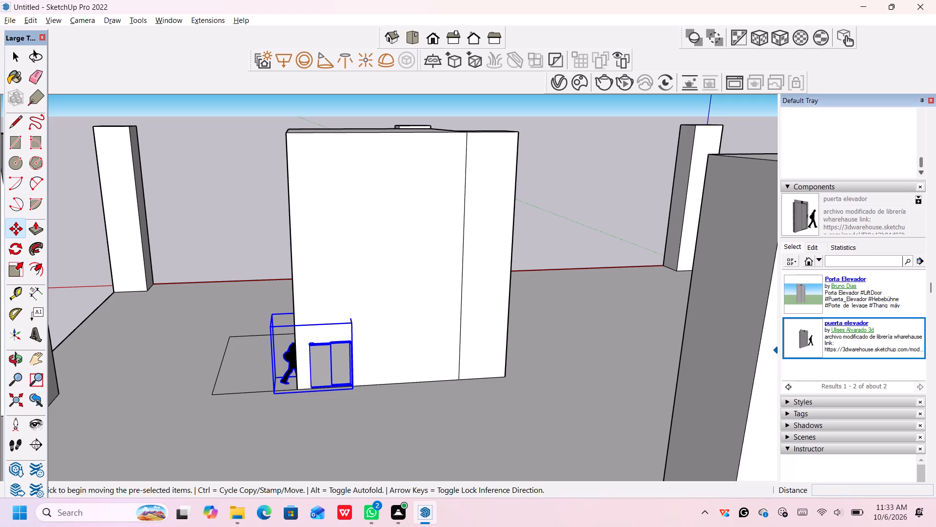
type("lo")
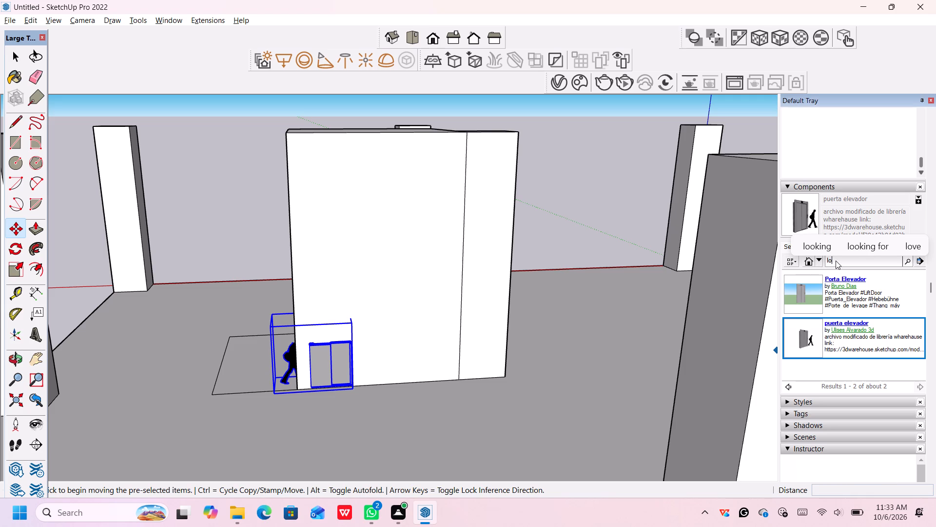
key("BackSpace")
type("ift")
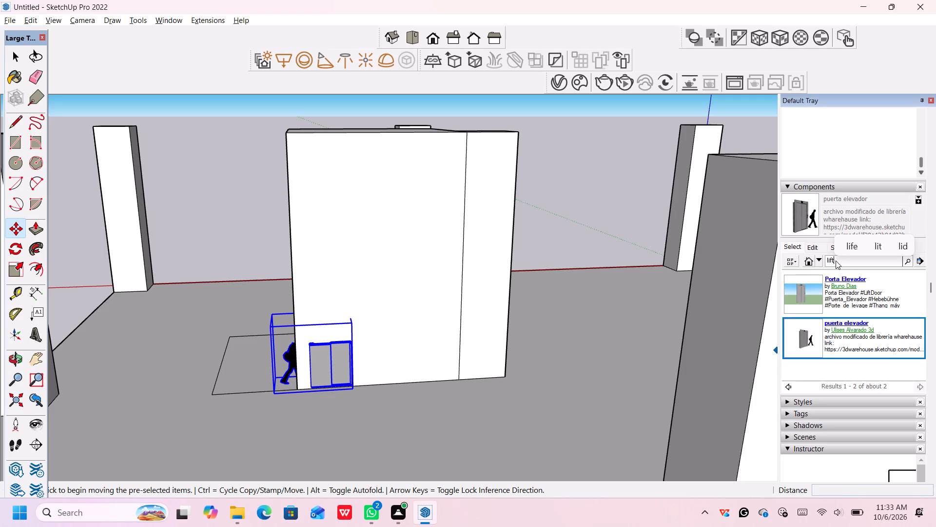
key("Return")
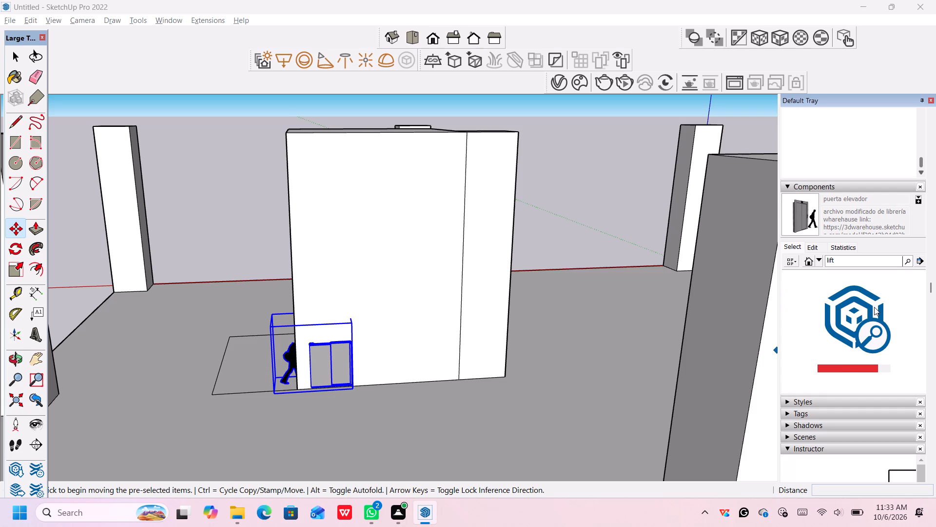
Look through the lift search results for another suitable lift model.
scroll(862, 330, "down", 1)
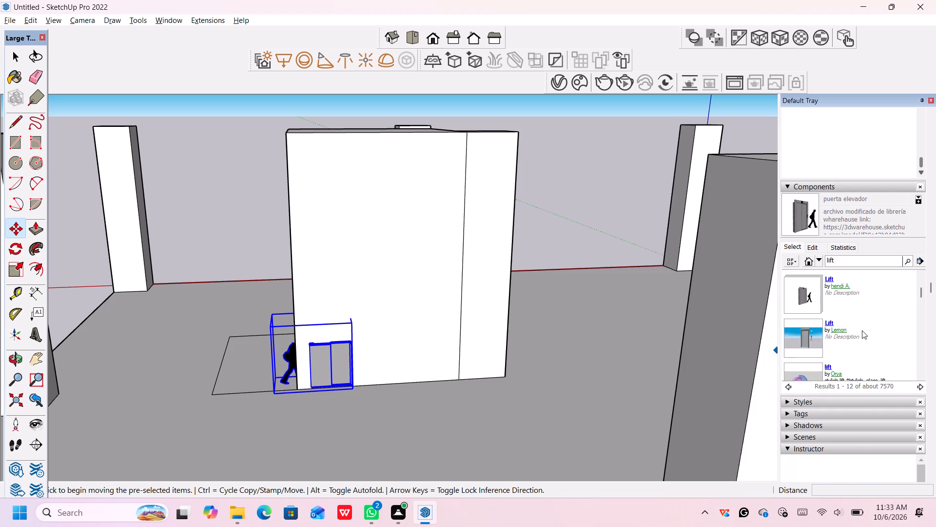
scroll(862, 330, "down", 5)
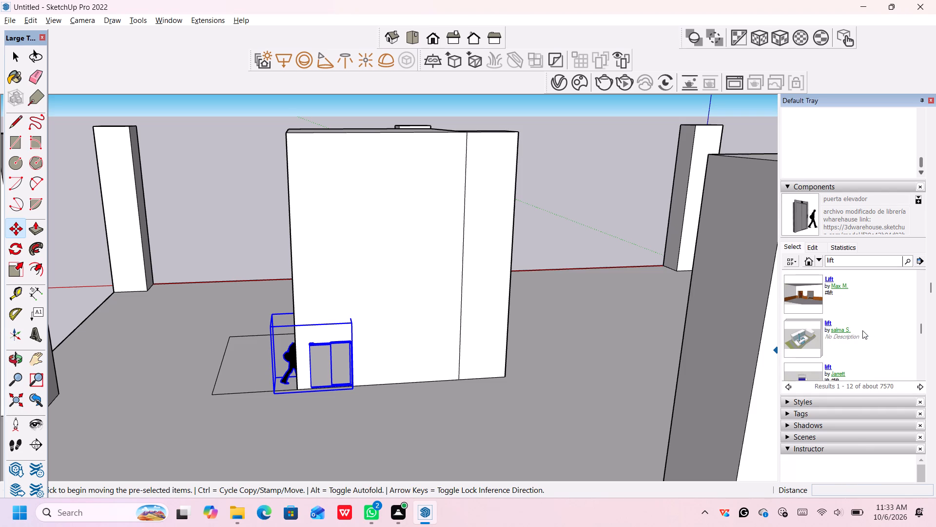
scroll(862, 328, "down", 5)
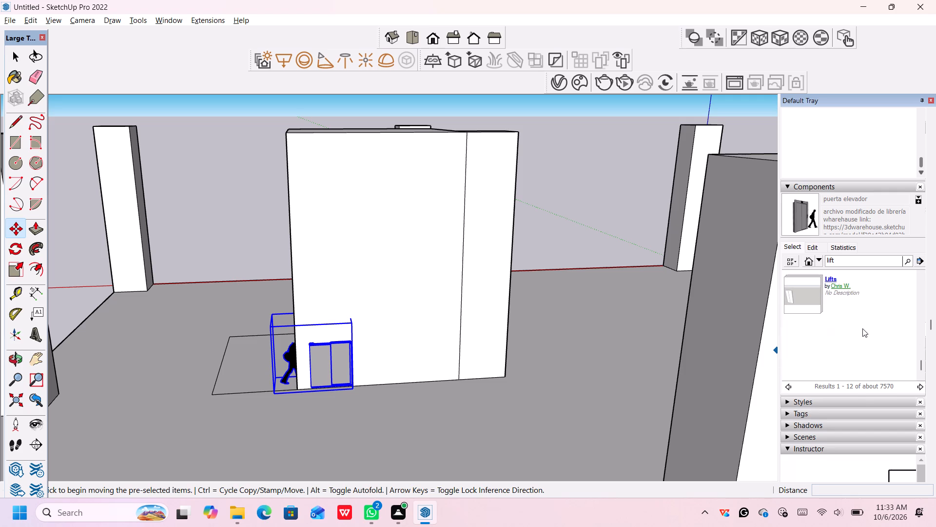
scroll(862, 328, "down", 1)
scroll(854, 283, "up", 1)
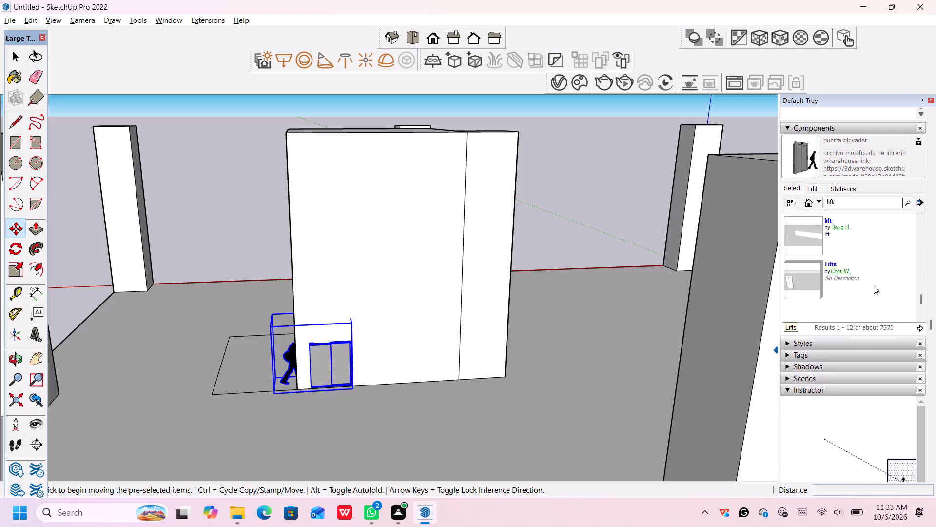
scroll(874, 285, "up", 5)
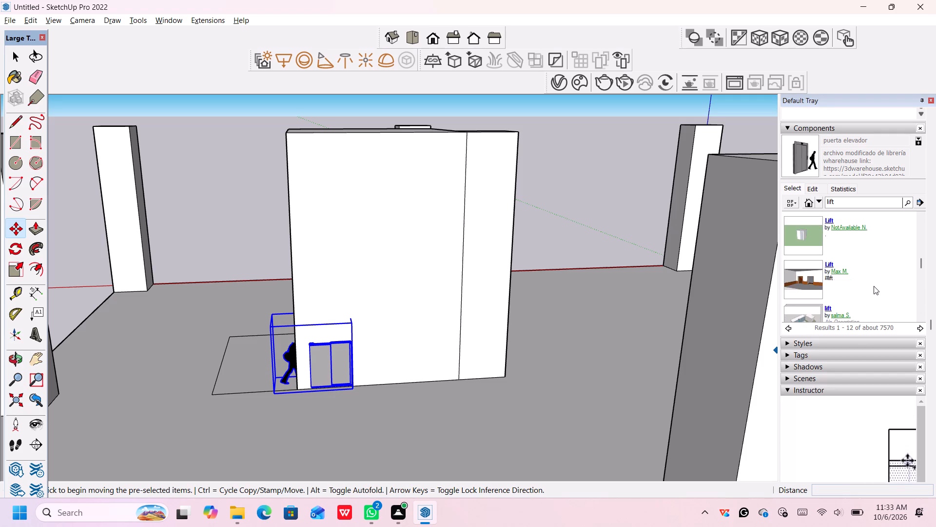
scroll(874, 286, "up", 2)
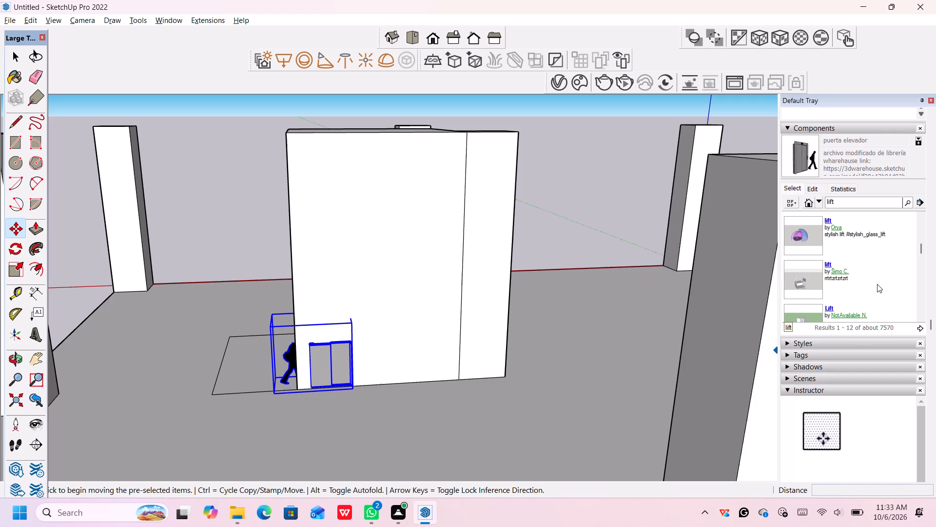
scroll(877, 285, "up", 2)
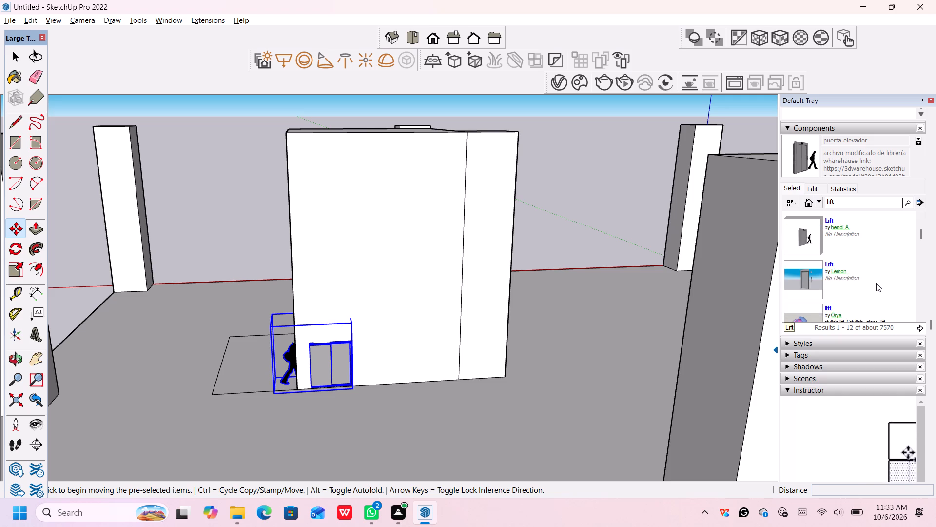
scroll(875, 283, "up", 1)
scroll(875, 283, "down", 1)
scroll(875, 283, "up", 1)
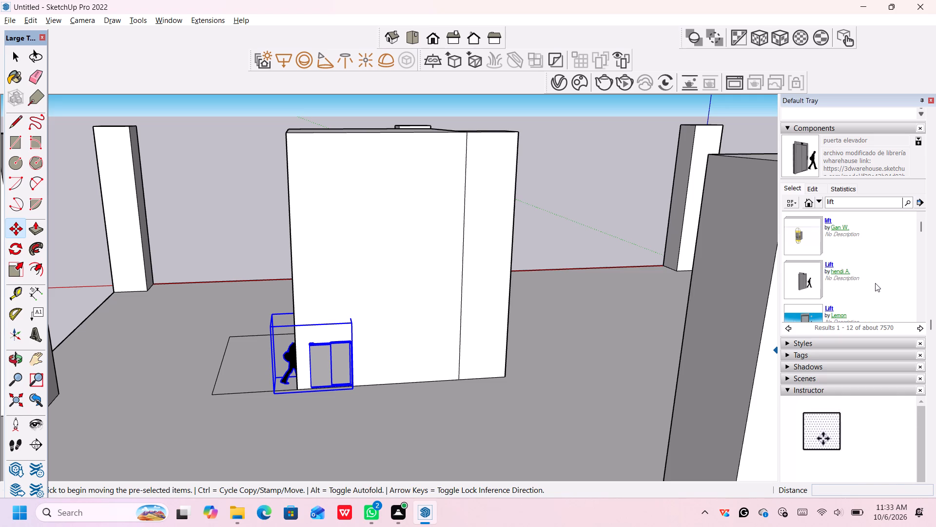
scroll(875, 283, "down", 2)
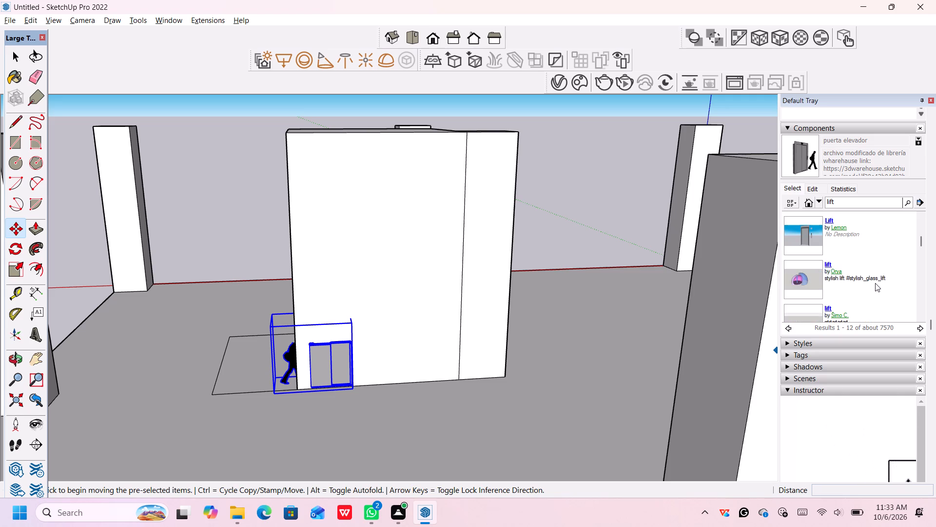
scroll(875, 283, "down", 3)
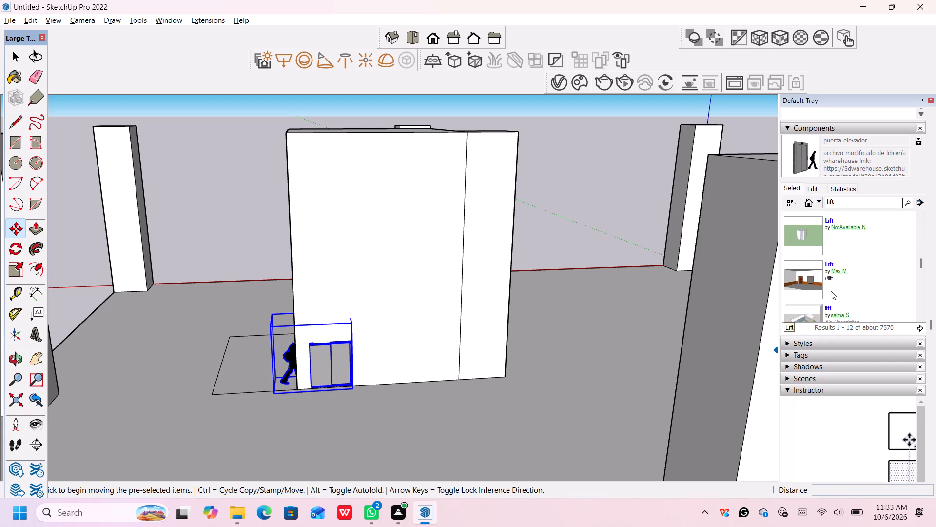
scroll(830, 289, "down", 2)
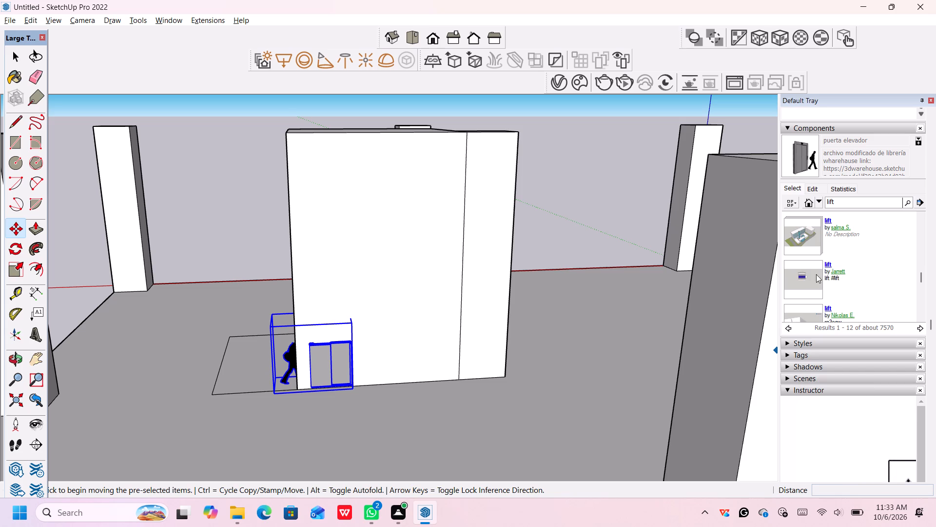
Open the lift result with the building thumbnail and examine the components it contains.
double_click(800, 242)
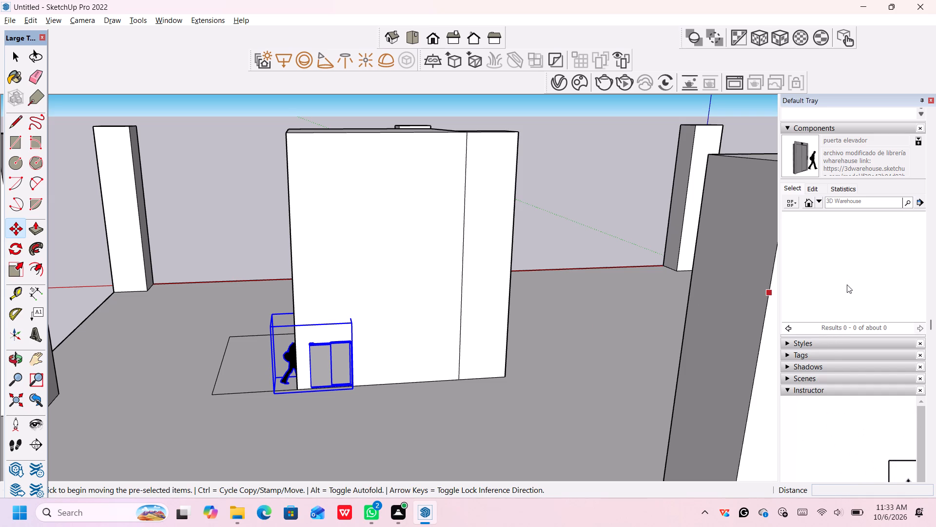
scroll(847, 284, "down", 3)
scroll(846, 284, "up", 4)
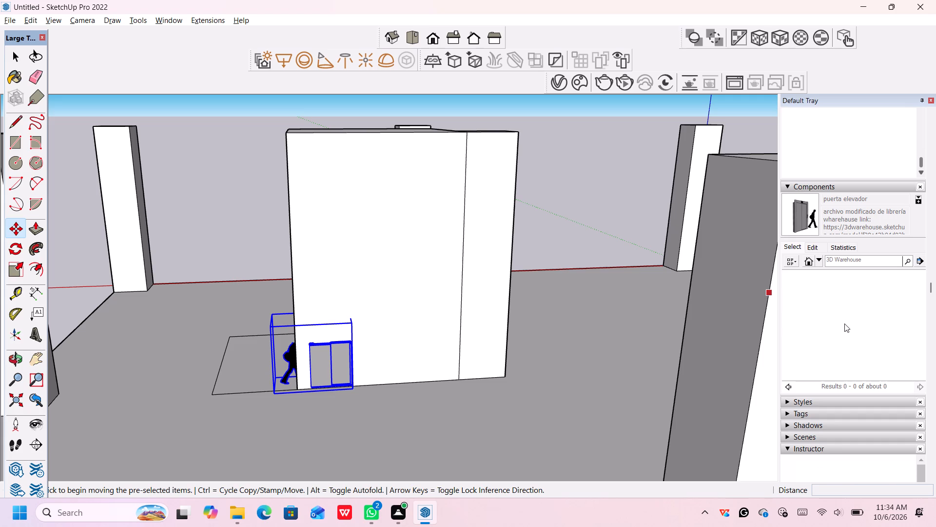
scroll(860, 315, "down", 1)
scroll(860, 315, "up", 2)
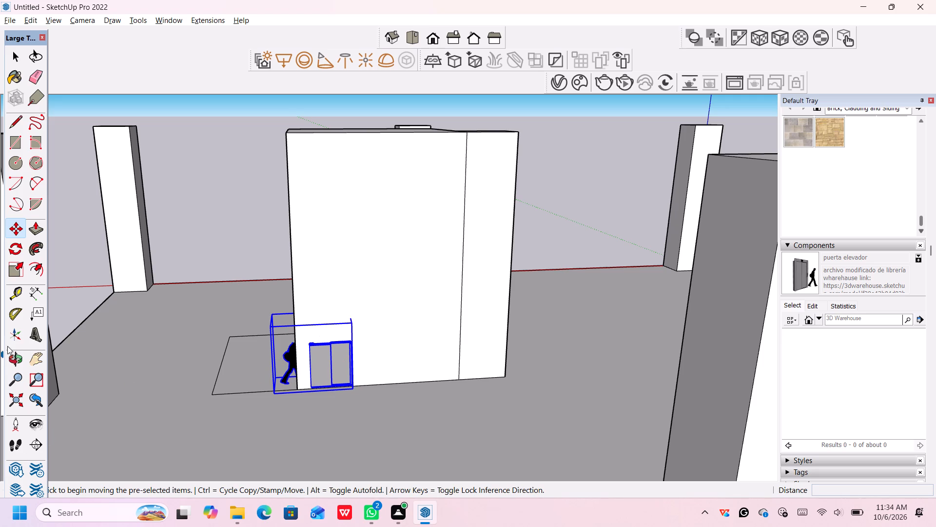
Scale the placed lift door component uniformly by 2.27 from its upper corner.
left_click(13, 270)
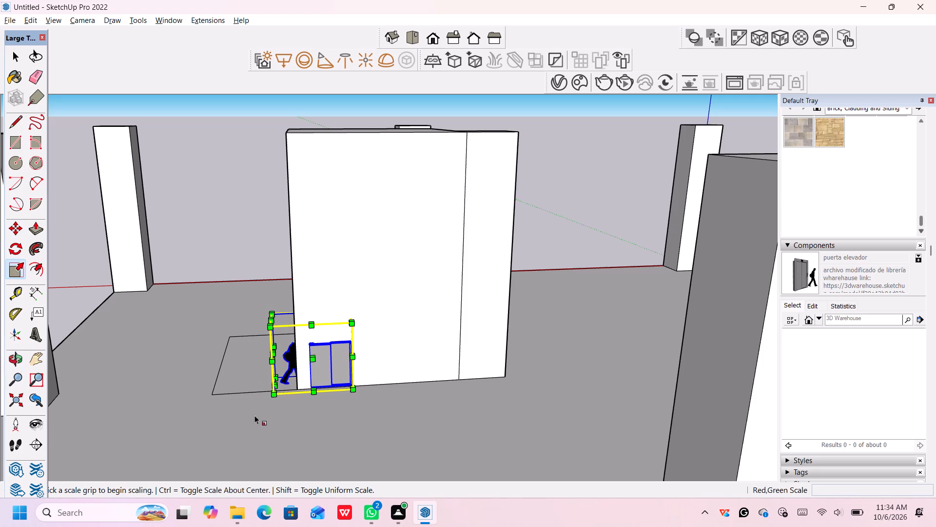
left_click(353, 320)
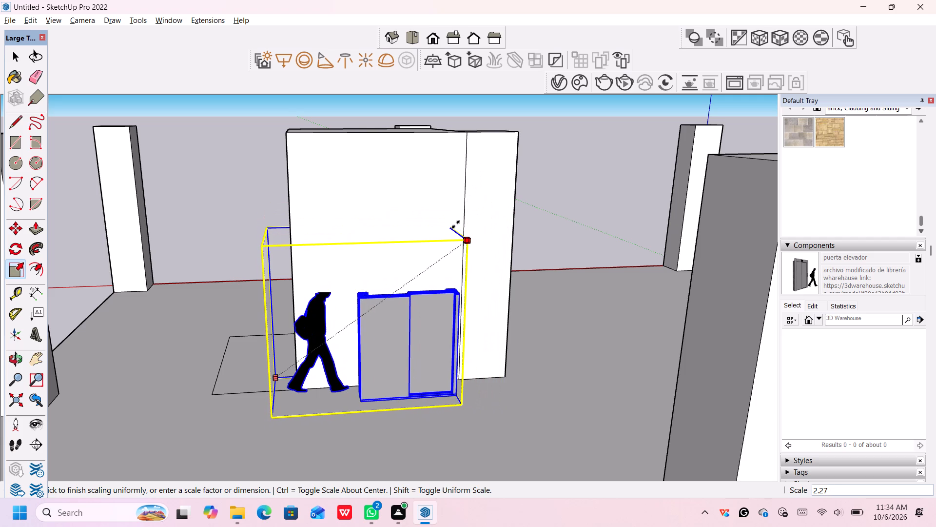
left_click(456, 224)
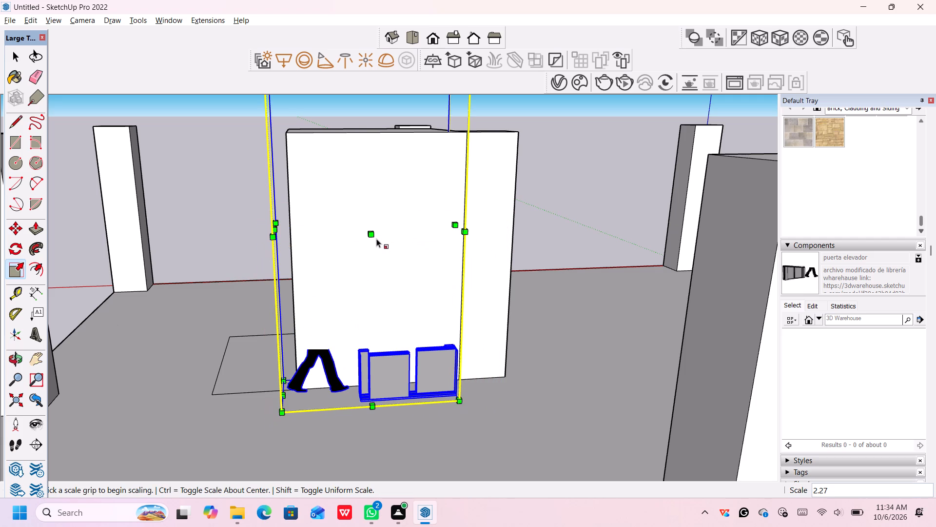
Scale the lift door component along red and blue by about 0.92 and 1.01, towards the raised block's bottom corner.
scroll(390, 297, "down", 3)
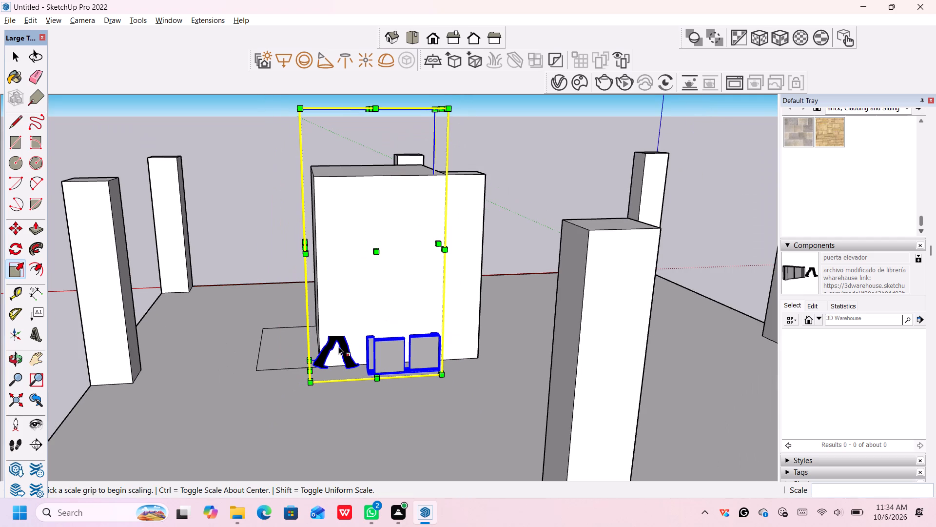
middle_click_drag(338, 347, 476, 360)
middle_click(476, 360)
scroll(419, 364, "up", 3)
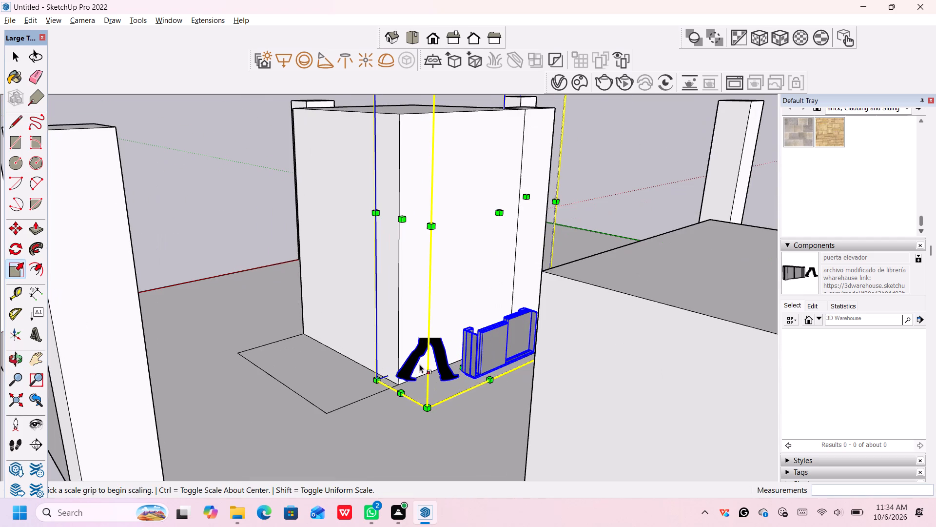
left_click(398, 392)
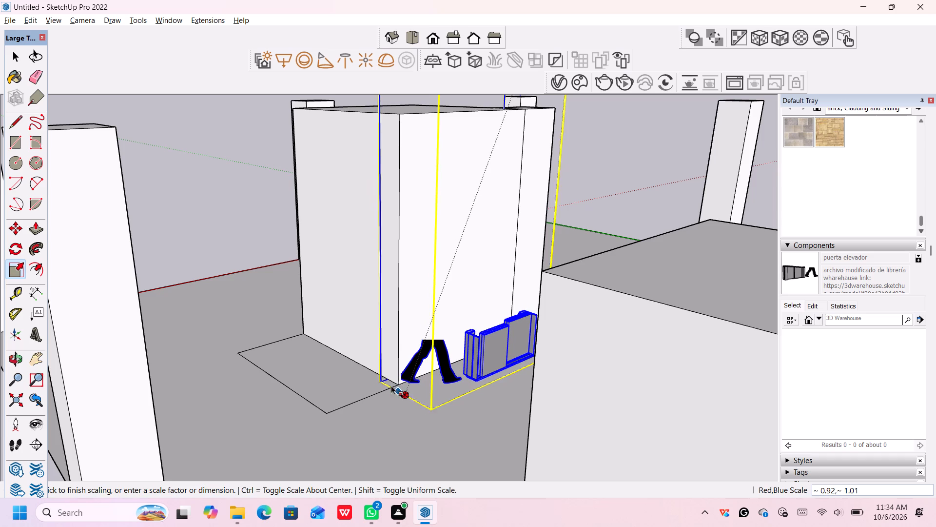
left_click(395, 383)
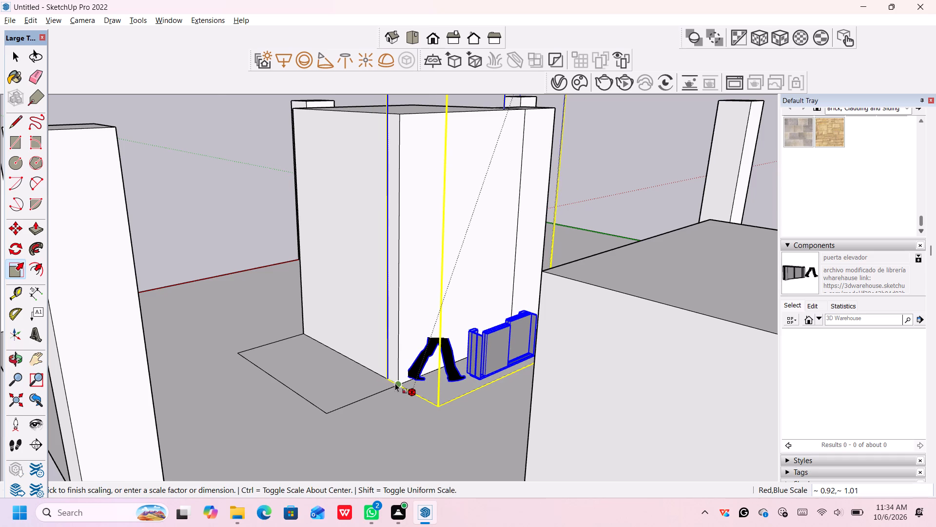
scroll(489, 366, "down", 4)
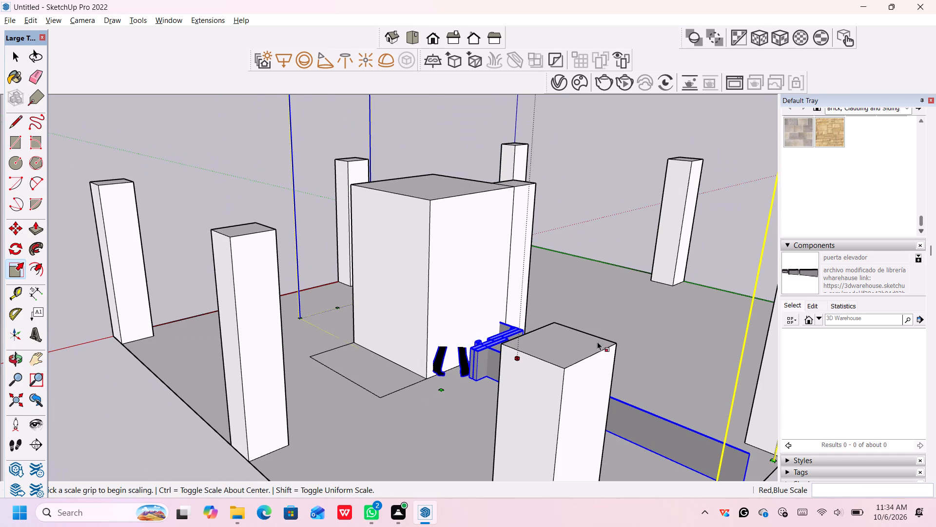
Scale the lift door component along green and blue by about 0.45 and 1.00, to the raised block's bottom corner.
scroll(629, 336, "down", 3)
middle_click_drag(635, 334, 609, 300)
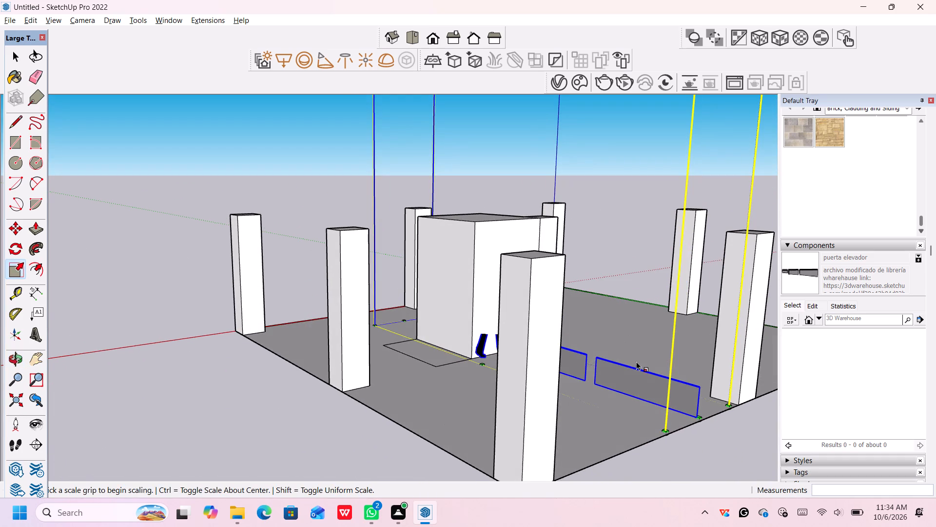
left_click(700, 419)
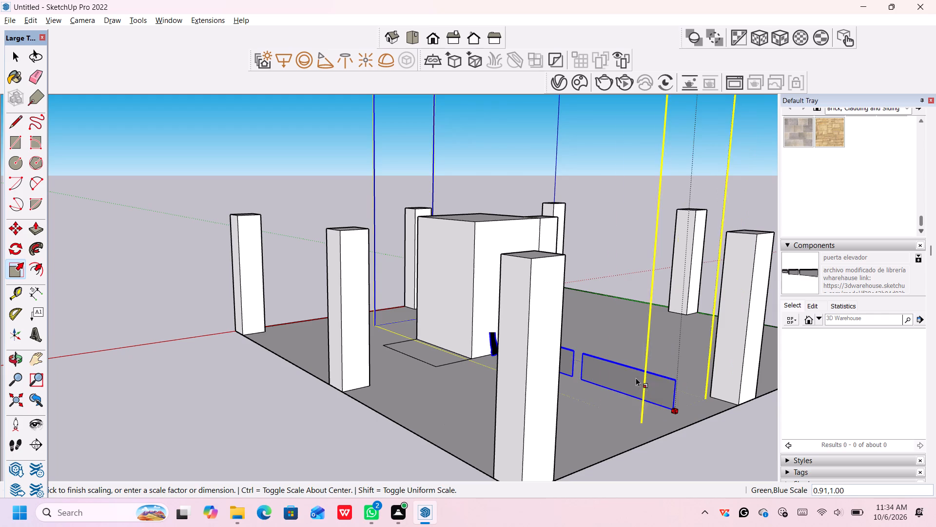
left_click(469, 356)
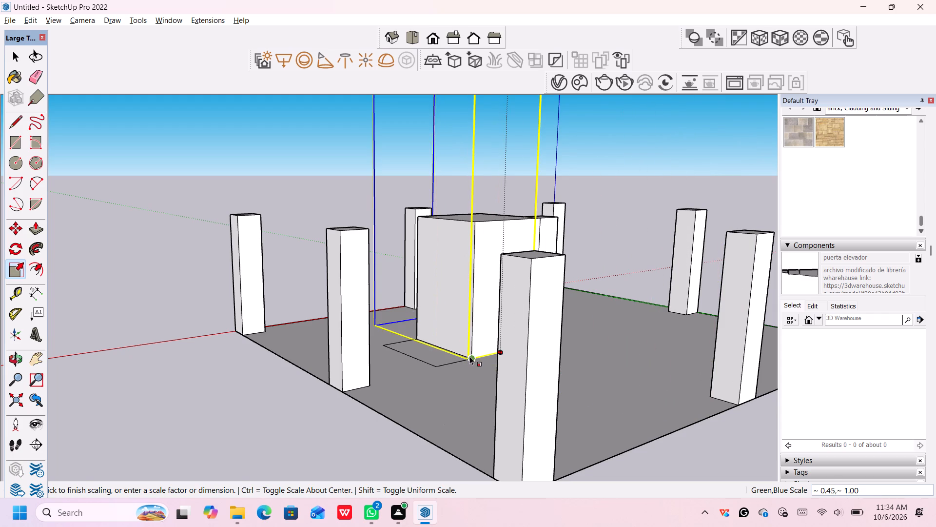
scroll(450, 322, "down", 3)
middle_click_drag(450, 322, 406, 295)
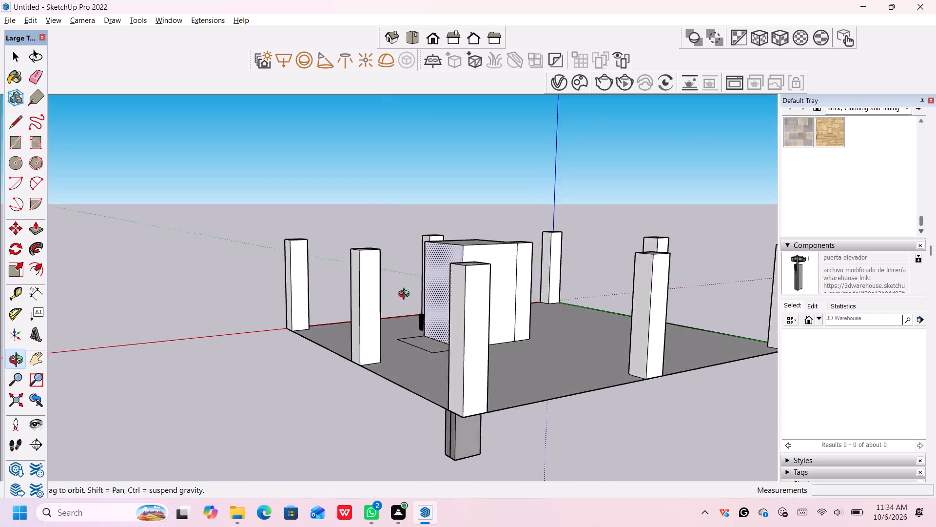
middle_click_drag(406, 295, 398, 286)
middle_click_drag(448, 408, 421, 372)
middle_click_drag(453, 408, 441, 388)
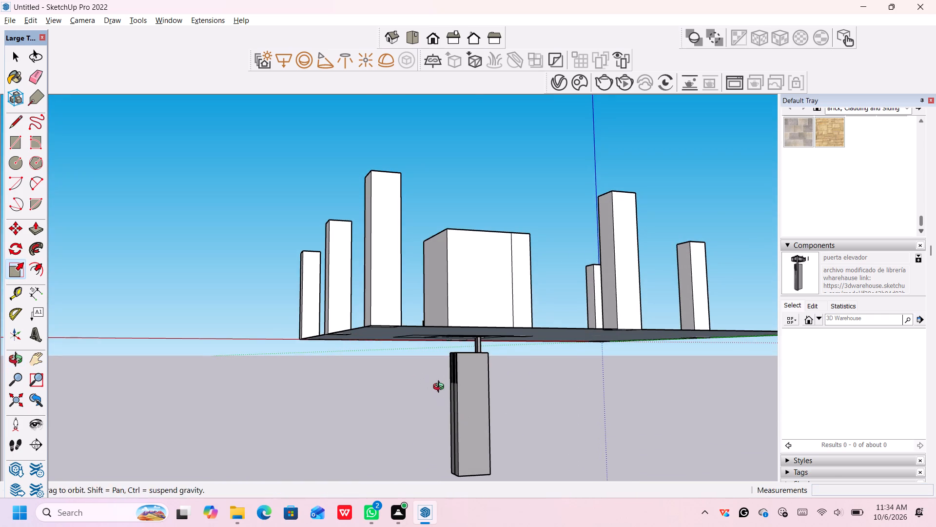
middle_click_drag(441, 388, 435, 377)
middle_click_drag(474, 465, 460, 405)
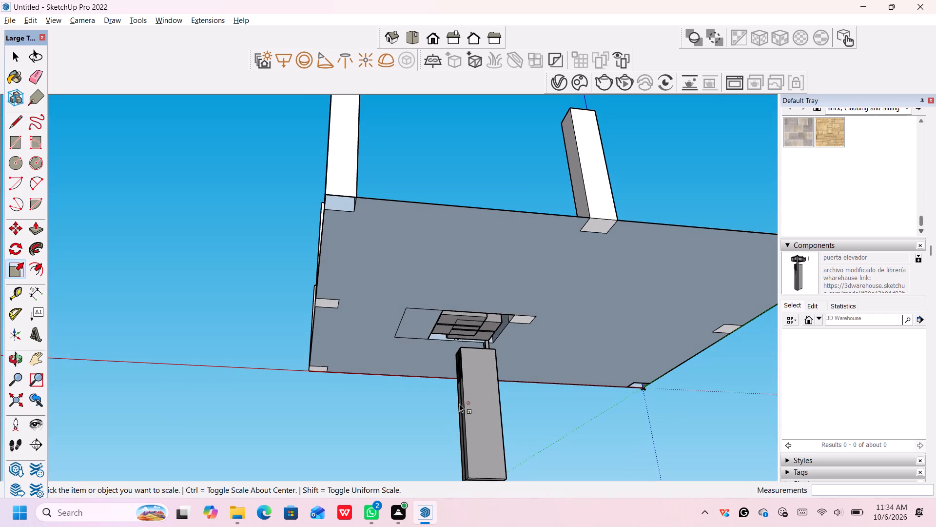
Undo the lift door component's scaling and placement, and the raising of the central block.
key("ctrl+z")
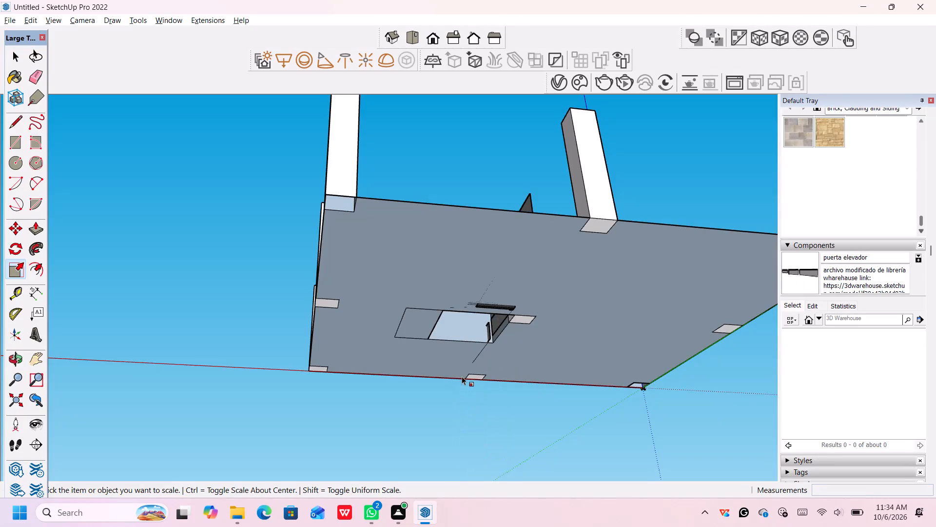
middle_click_drag(462, 378, 488, 480)
middle_click_drag(486, 422, 494, 458)
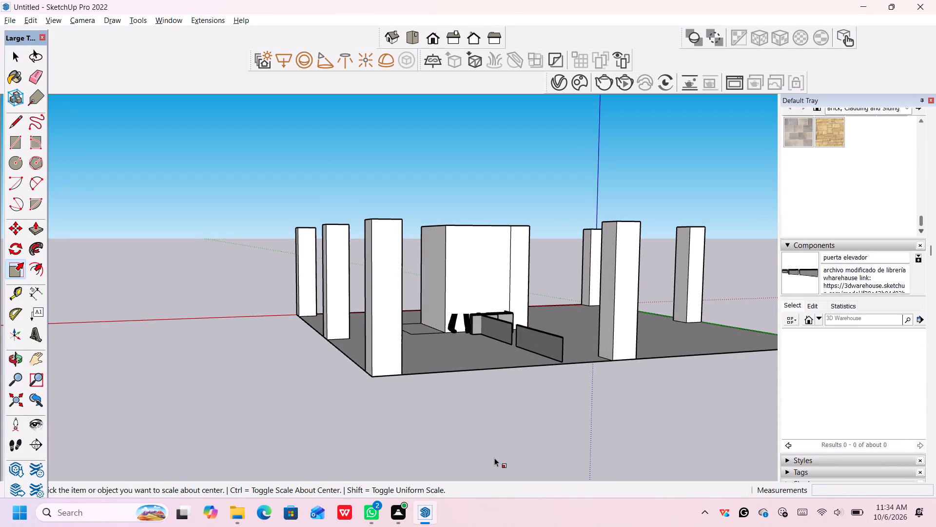
key("ctrl+z")
key("ctrl+z")
key("ctrl+z")
key("ctrl+z")
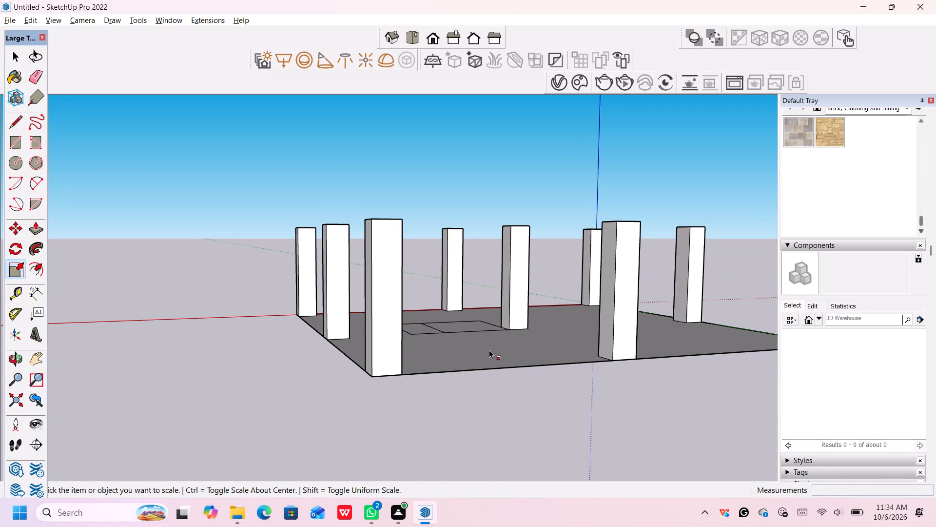
Search the 3D Warehouse for "lift" and look through the results for a suitable lift model.
middle_click_drag(481, 336, 539, 427)
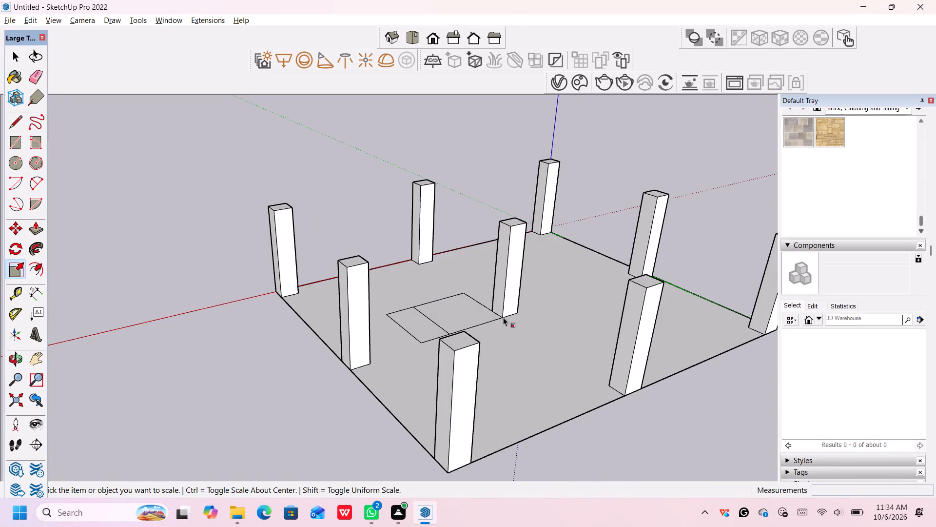
middle_click_drag(868, 343, 858, 342)
middle_click_drag(858, 342, 848, 334)
left_click(851, 319)
type("lift")
key("Return")
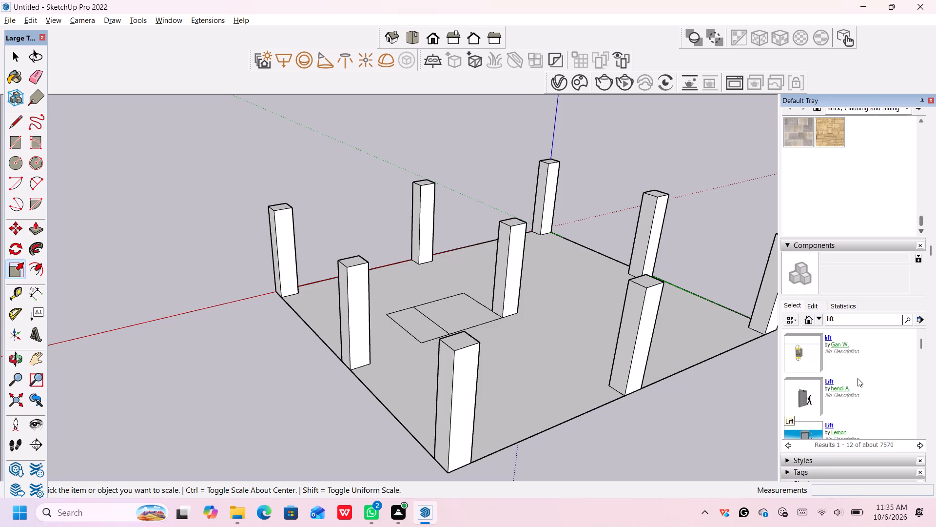
scroll(854, 379, "down", 8)
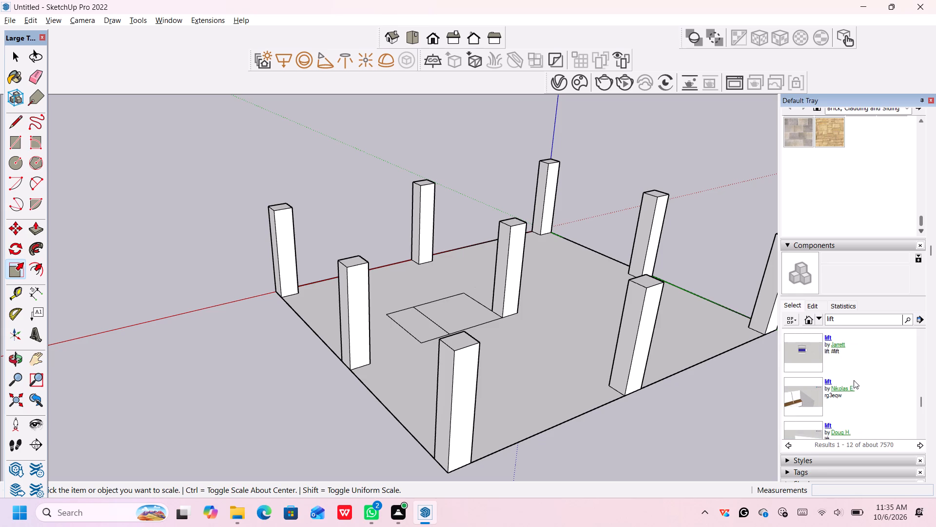
scroll(853, 381, "down", 3)
scroll(853, 381, "up", 3)
scroll(799, 385, "up", 1)
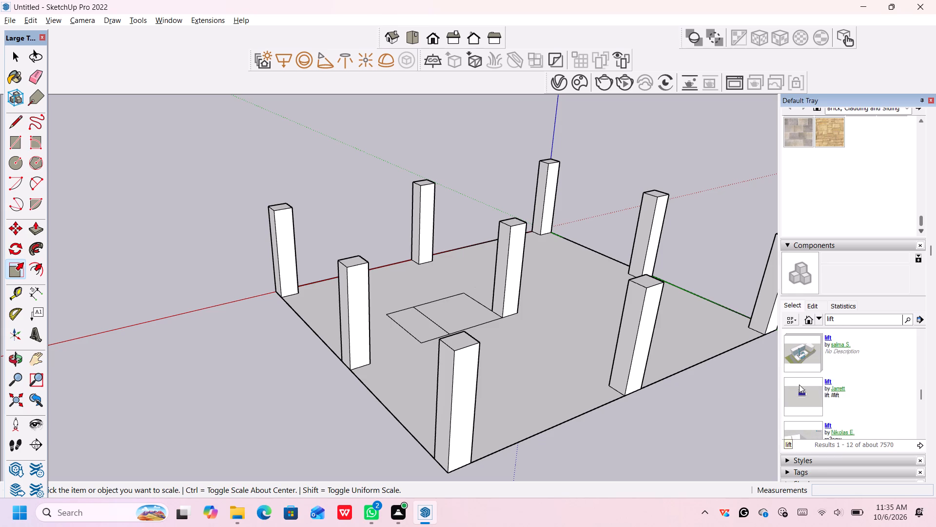
Open the lift result with the building thumbnail to check its components, and return to the search results.
double_click(799, 351)
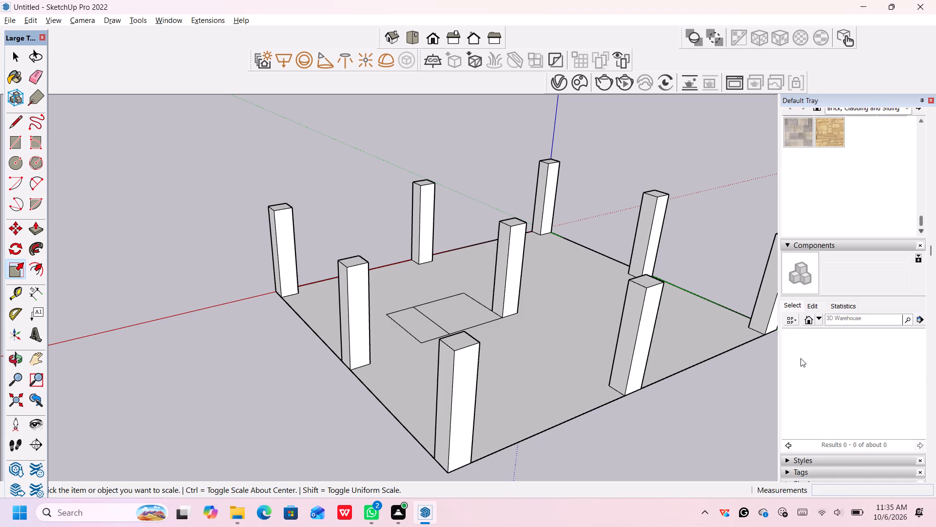
scroll(800, 358, "down", 3)
scroll(800, 358, "up", 3)
left_click(792, 444)
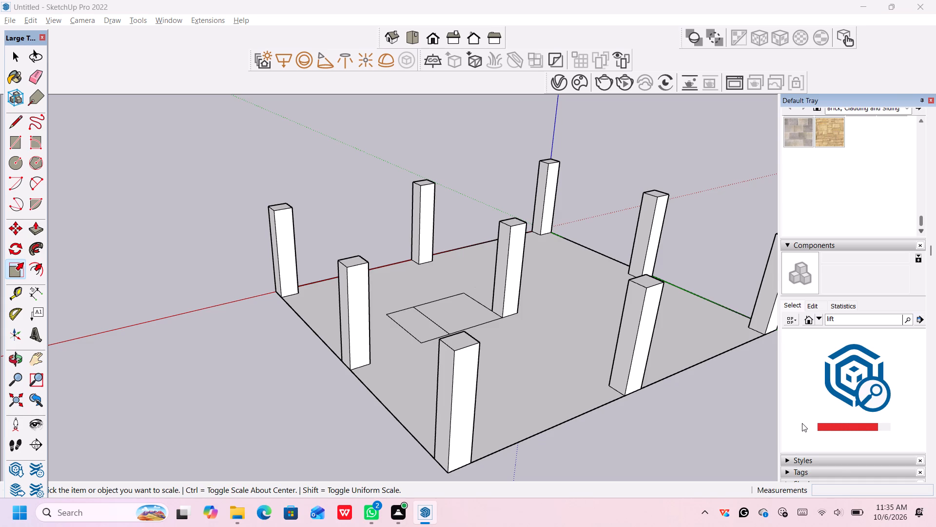
Open the lift result with the small yellow thumbnail, examine the model it contains, and return to the search results.
scroll(802, 423, "down", 1)
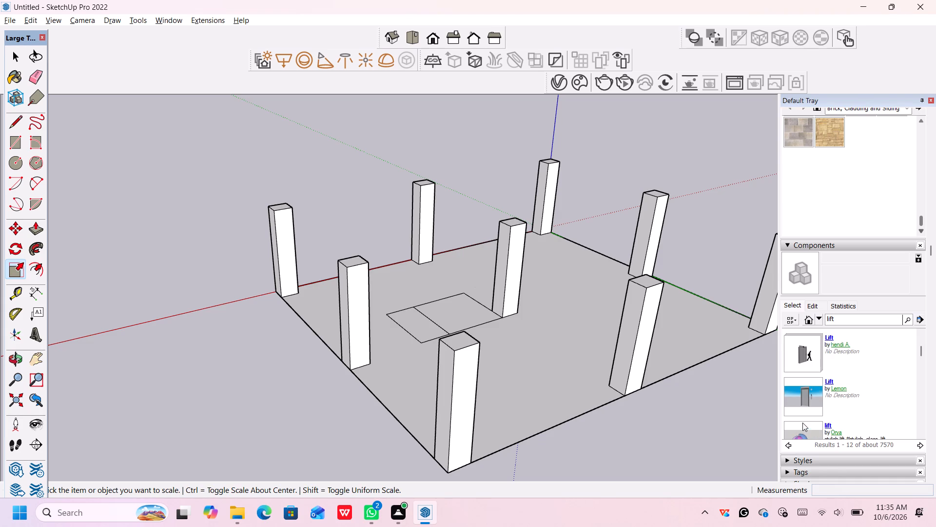
scroll(817, 405, "up", 2)
scroll(816, 408, "down", 1)
scroll(816, 408, "up", 1)
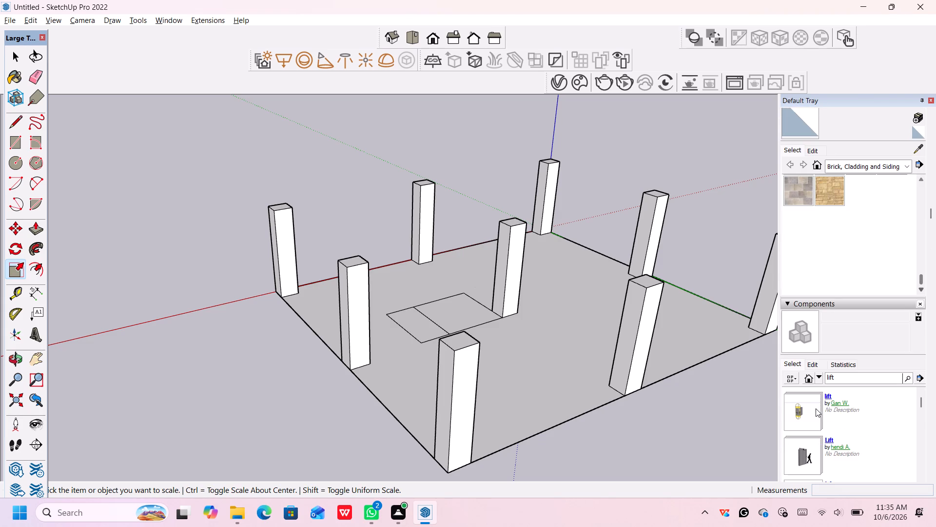
double_click(814, 410)
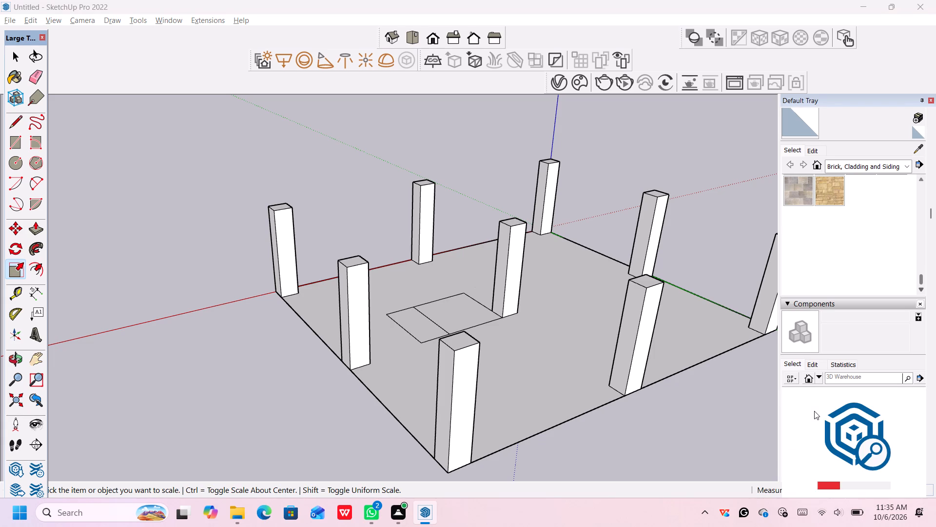
scroll(817, 408, "down", 1)
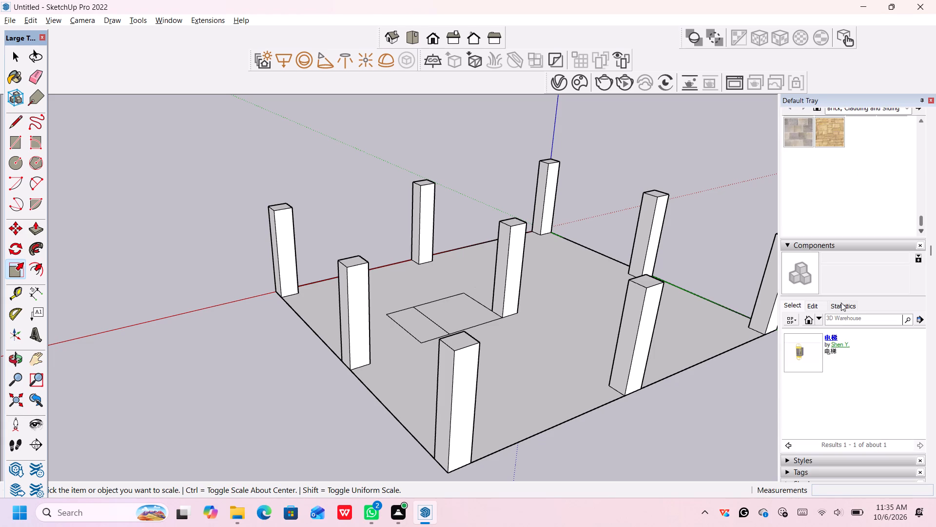
left_click(790, 446)
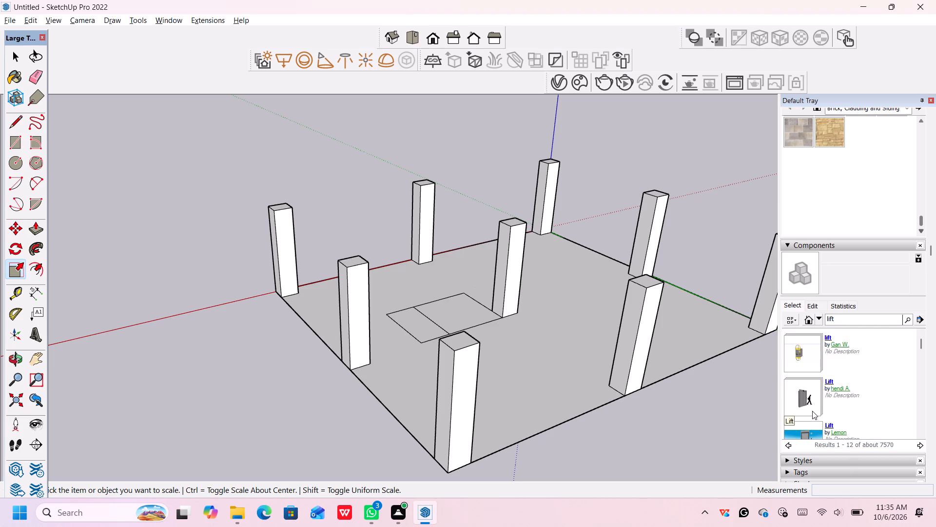
Place the white box-shaped Lift component with the green-background thumbnail on the floor rectangle beside the central column.
scroll(818, 395, "down", 3)
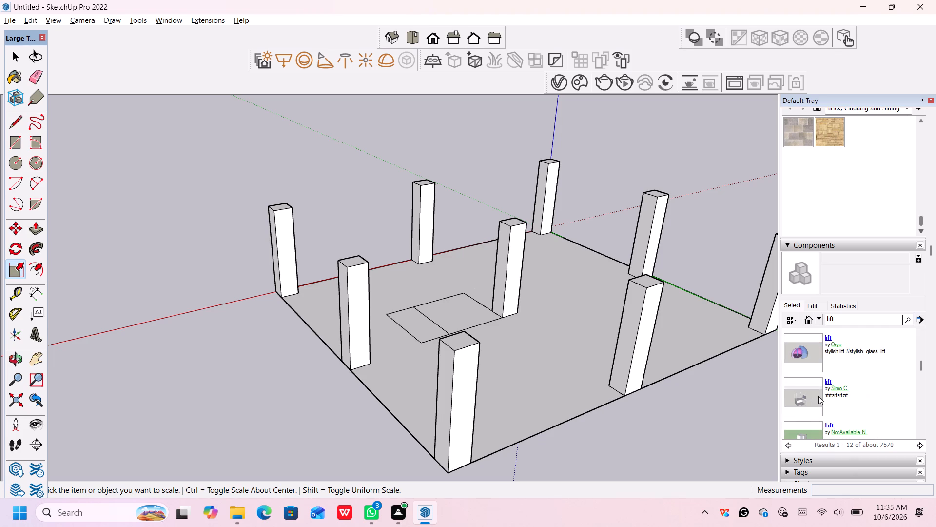
scroll(818, 396, "down", 1)
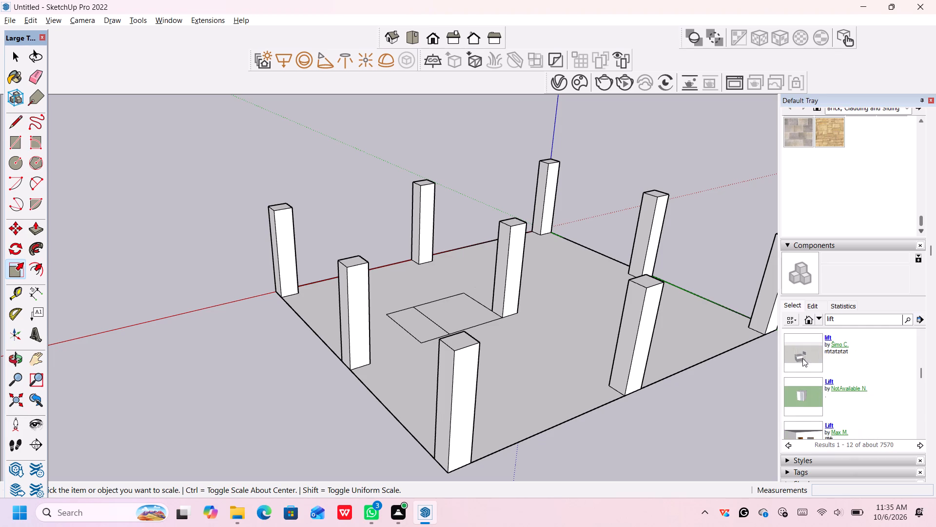
scroll(803, 360, "down", 1)
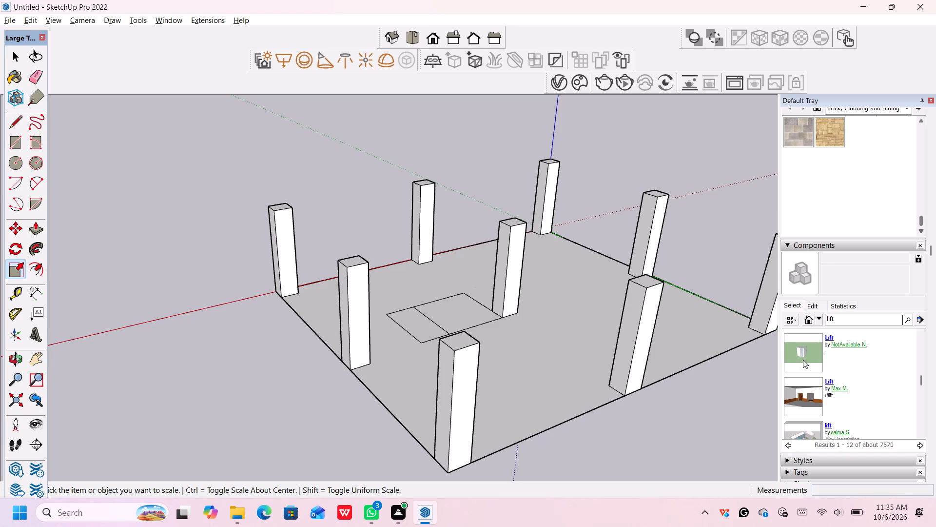
left_click(803, 359)
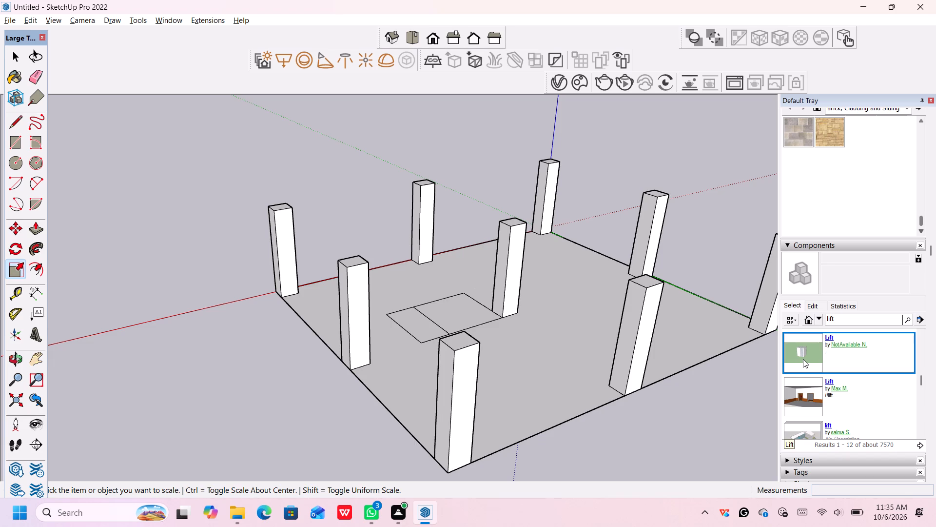
double_click(803, 355)
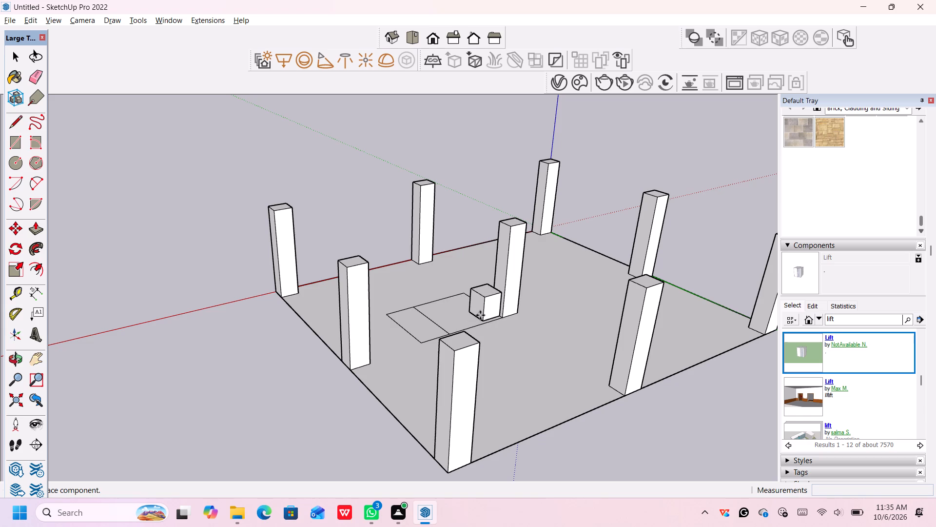
left_click(480, 315)
Examine the placed lift's door side and its fit against the column and the floor rectangle.
middle_click_drag(464, 327, 738, 311)
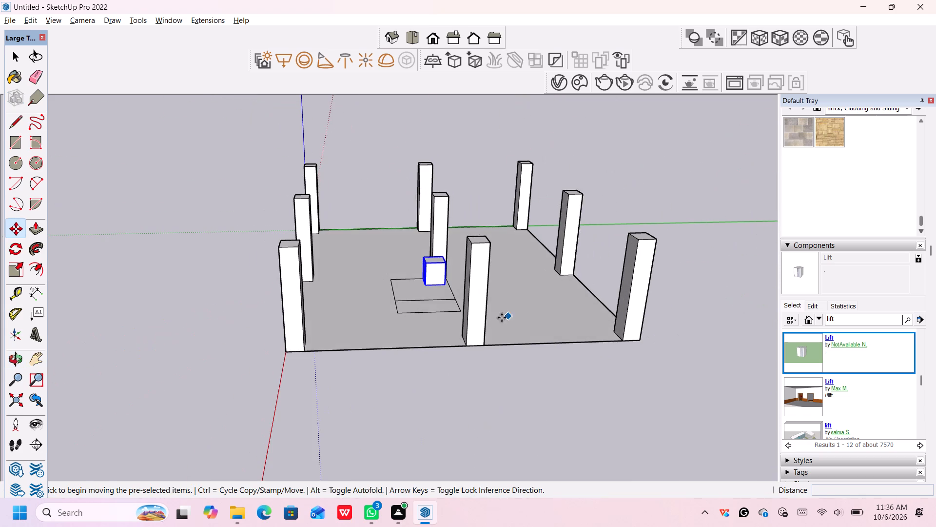
middle_click_drag(429, 308, 646, 310)
scroll(388, 274, "up", 9)
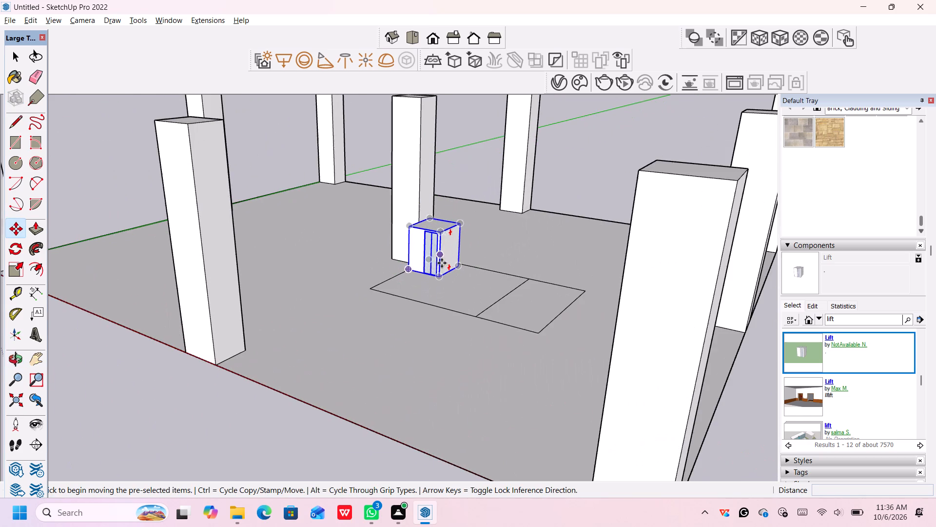
middle_click_drag(427, 281, 529, 301)
scroll(411, 254, "up", 10)
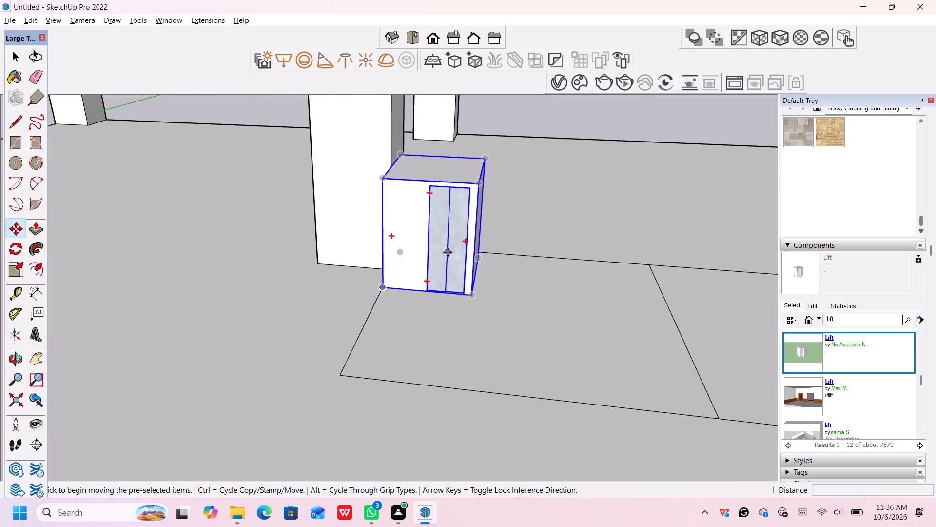
scroll(426, 255, "up", 5)
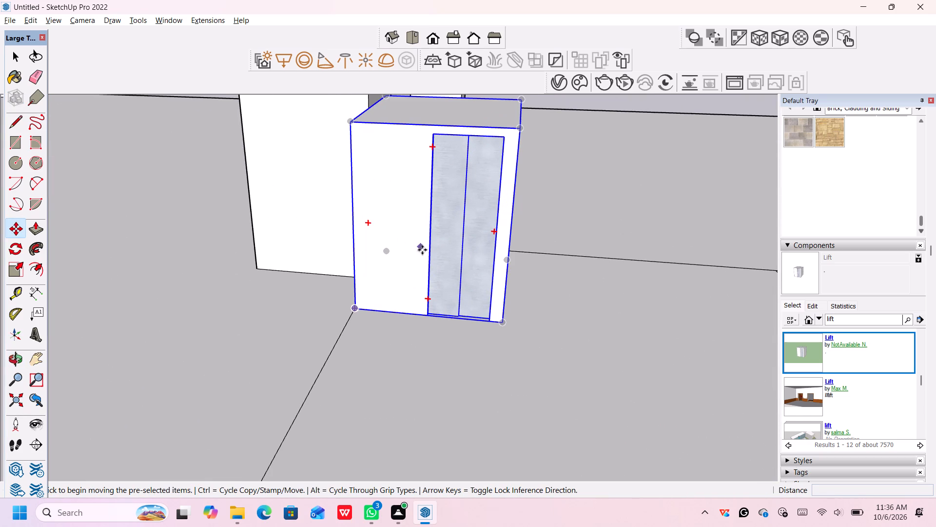
scroll(467, 273, "down", 4)
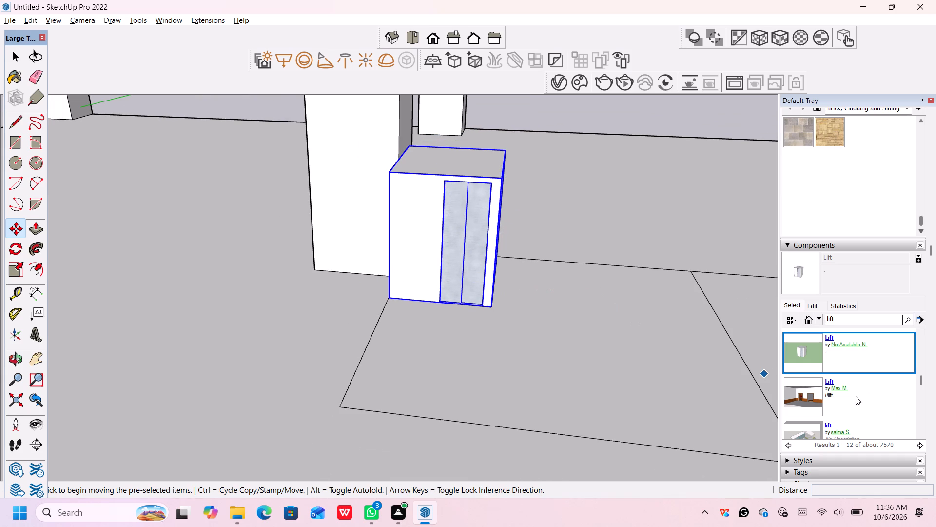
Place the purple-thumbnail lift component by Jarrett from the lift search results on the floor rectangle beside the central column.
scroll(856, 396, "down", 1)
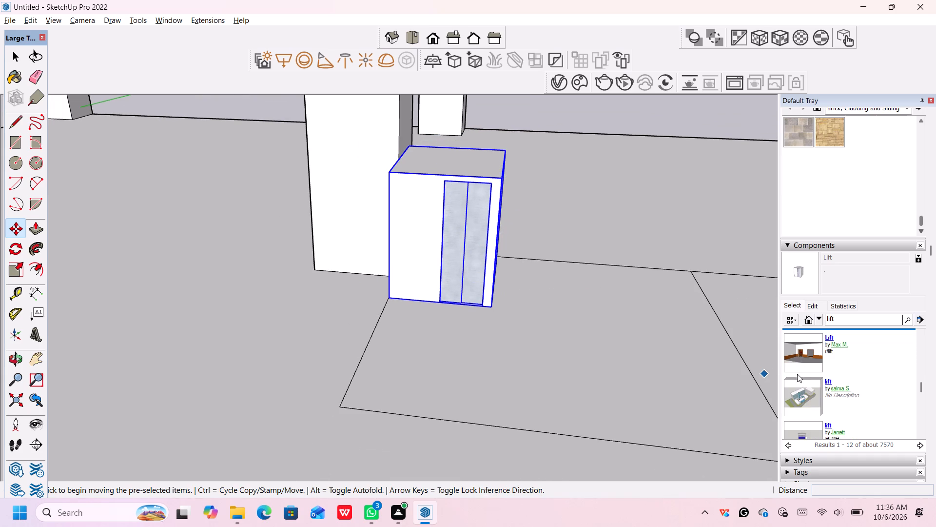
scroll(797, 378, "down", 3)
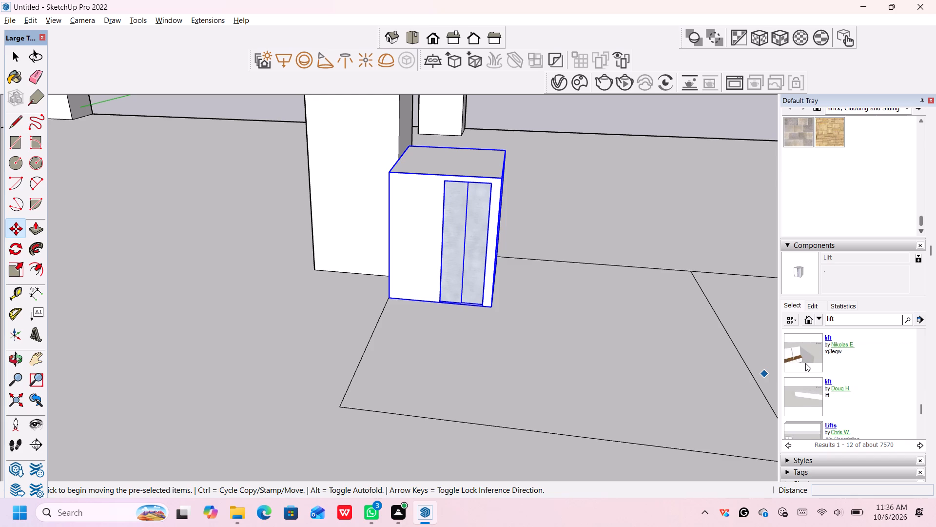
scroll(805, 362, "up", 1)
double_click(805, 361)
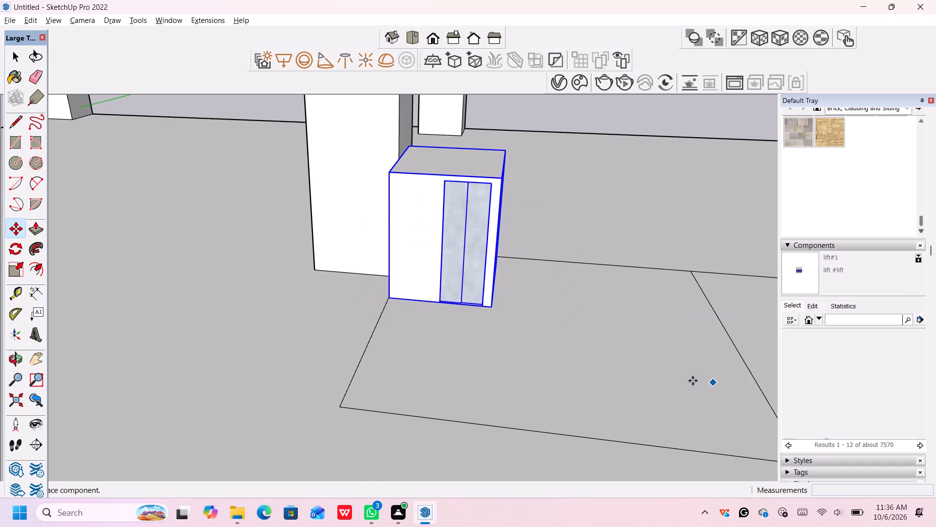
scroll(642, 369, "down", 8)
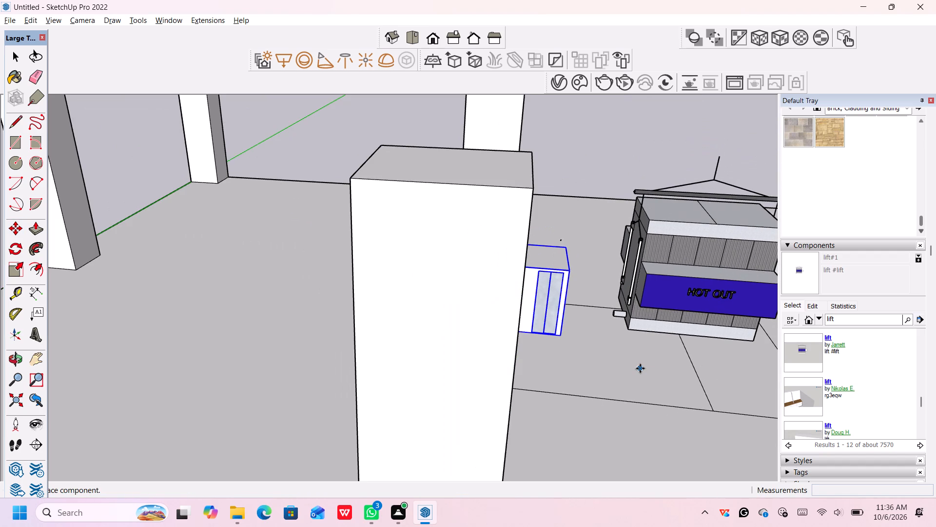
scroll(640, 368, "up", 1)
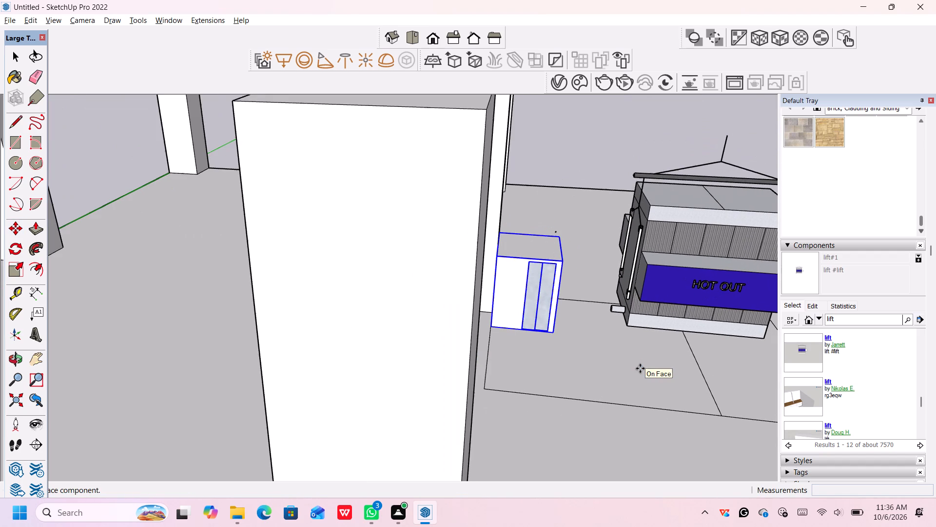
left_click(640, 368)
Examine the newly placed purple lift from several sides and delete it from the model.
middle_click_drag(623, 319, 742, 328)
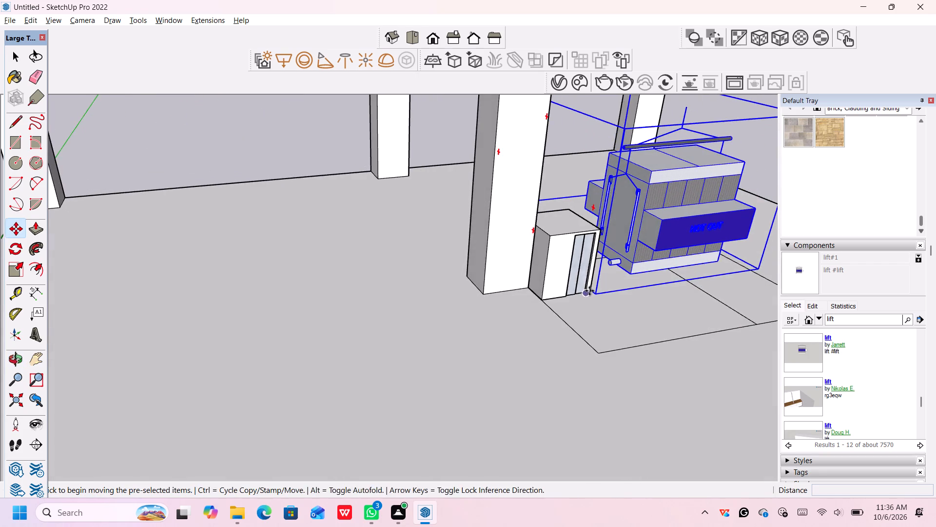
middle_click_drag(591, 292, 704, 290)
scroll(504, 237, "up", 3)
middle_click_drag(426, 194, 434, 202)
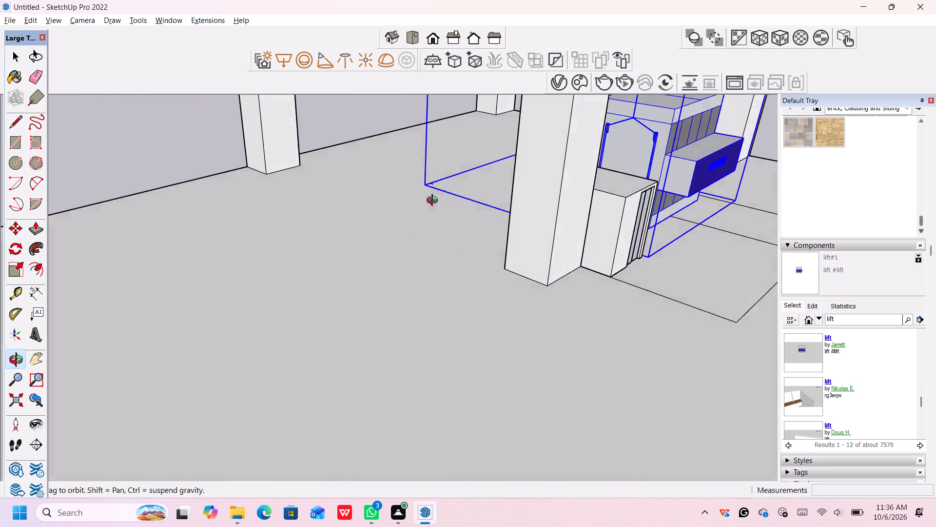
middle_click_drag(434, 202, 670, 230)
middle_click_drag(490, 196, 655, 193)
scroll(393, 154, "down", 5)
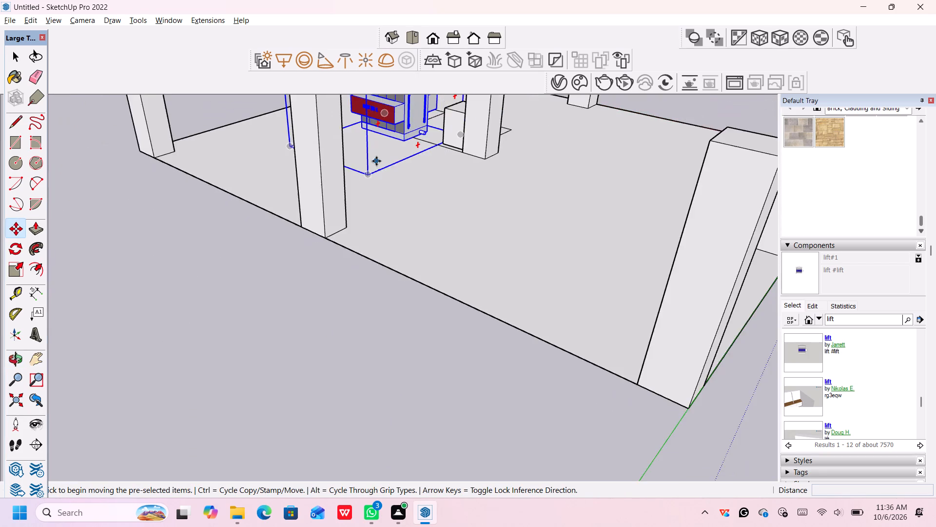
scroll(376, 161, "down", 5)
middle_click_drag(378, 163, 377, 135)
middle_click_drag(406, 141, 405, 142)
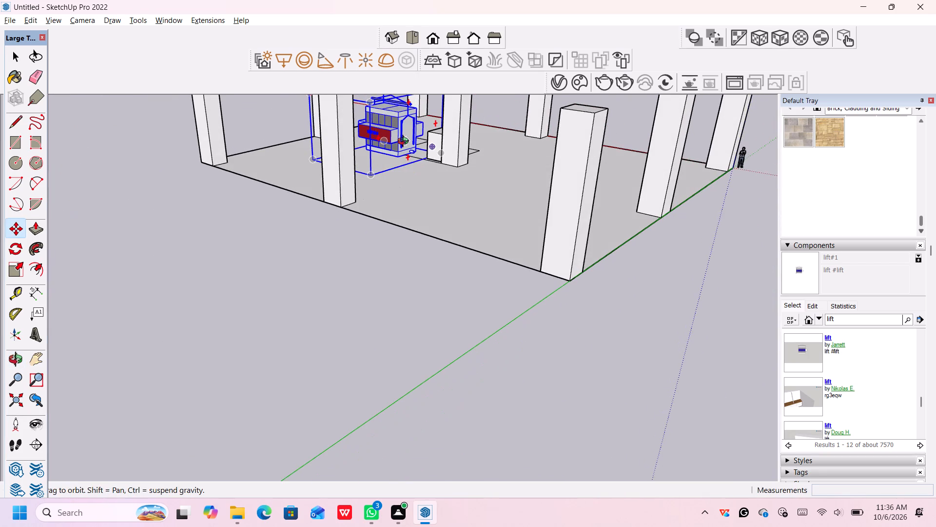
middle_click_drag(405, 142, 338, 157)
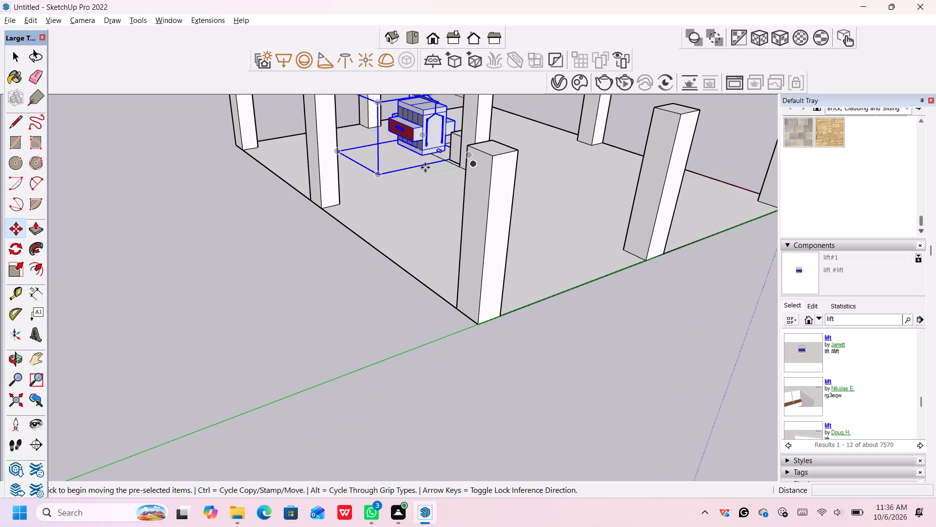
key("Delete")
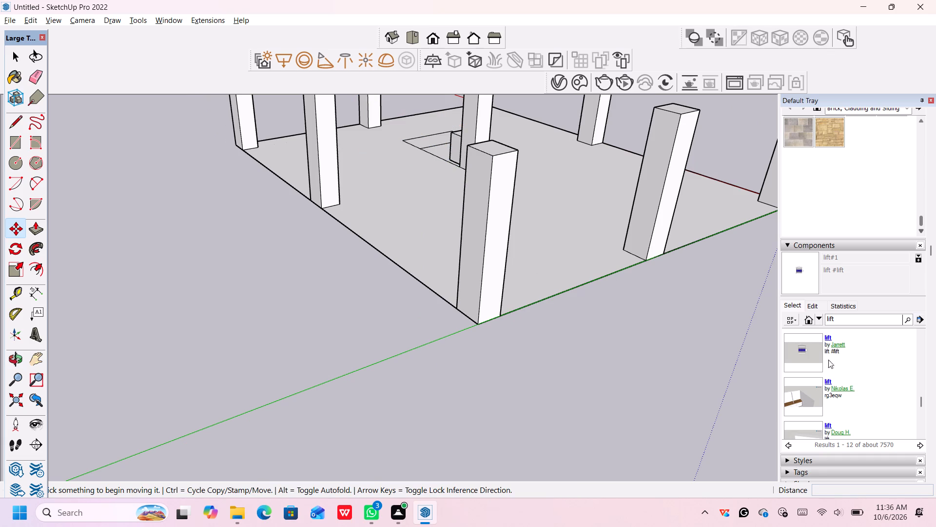
scroll(840, 369, "down", 2)
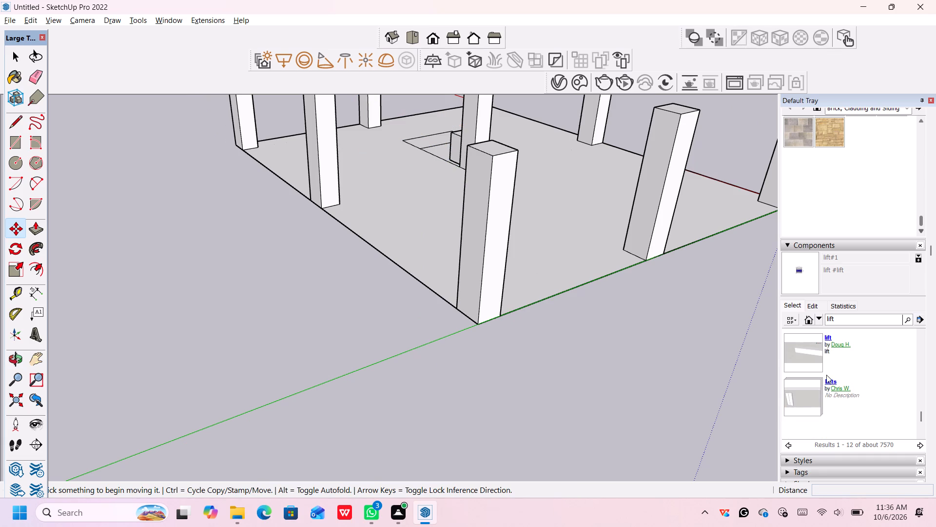
double_click(812, 392)
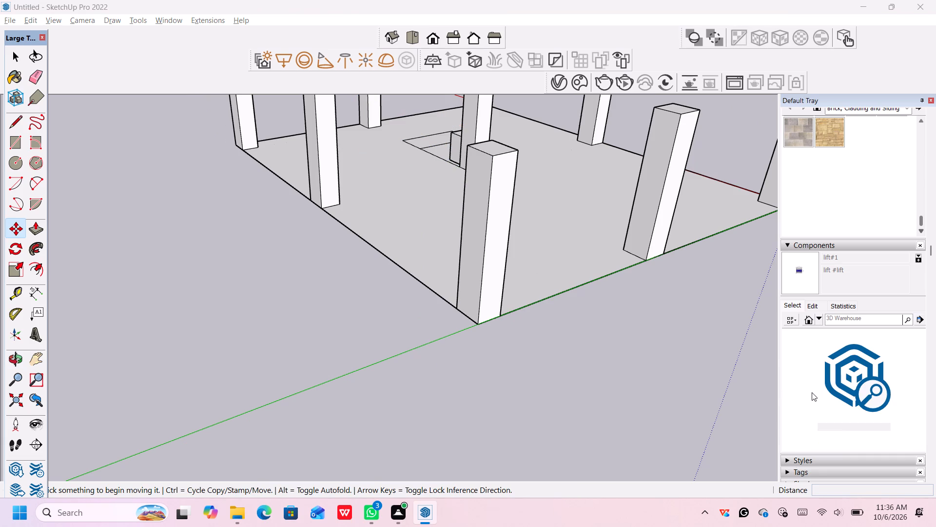
Examine the white box lift's size and position against the surrounding columns and the human figure, from eye level and farther away.
middle_click_drag(557, 267, 365, 248)
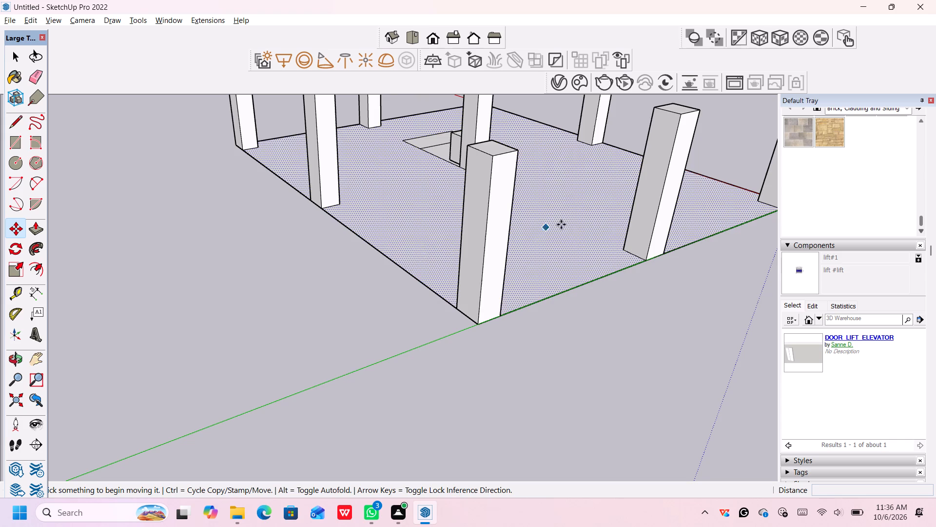
middle_click_drag(561, 227, 282, 219)
middle_click_drag(591, 239, 459, 245)
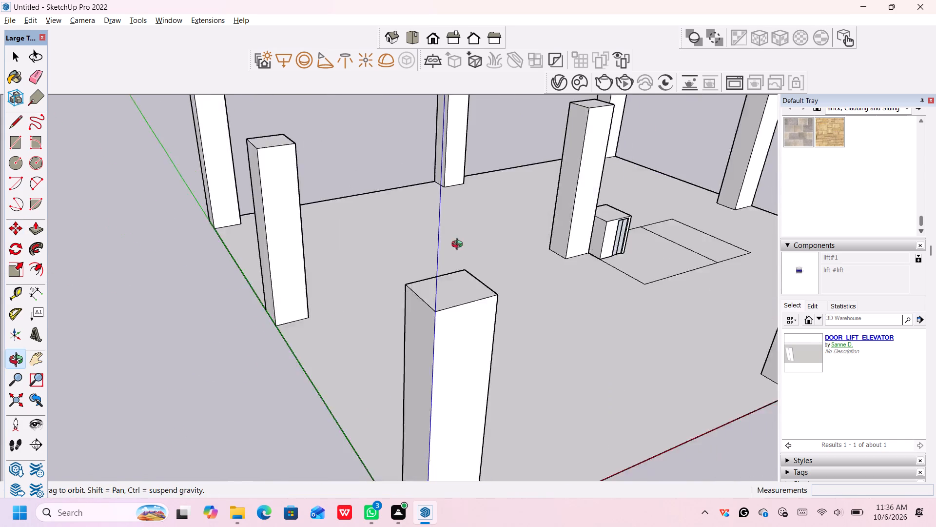
middle_click_drag(459, 245, 299, 242)
middle_click_drag(651, 290, 473, 259)
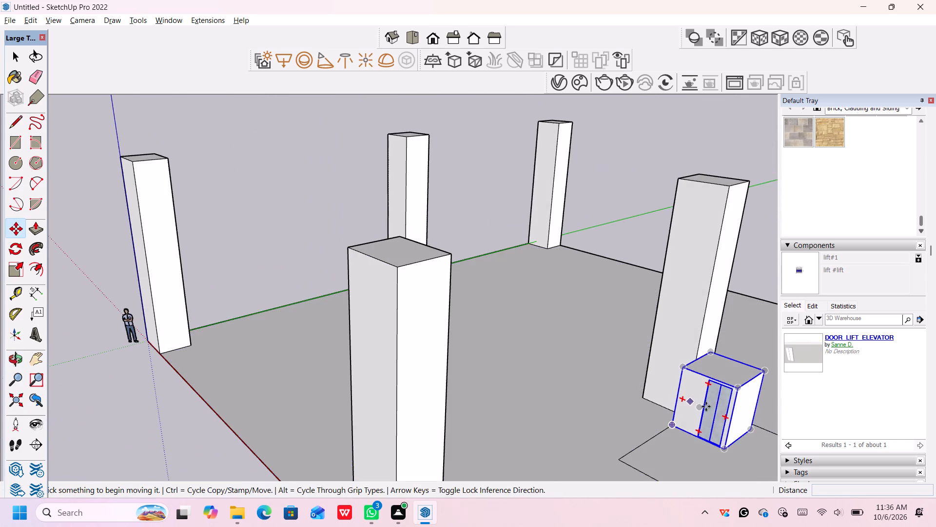
middle_click_drag(711, 408, 745, 389)
scroll(718, 404, "down", 8)
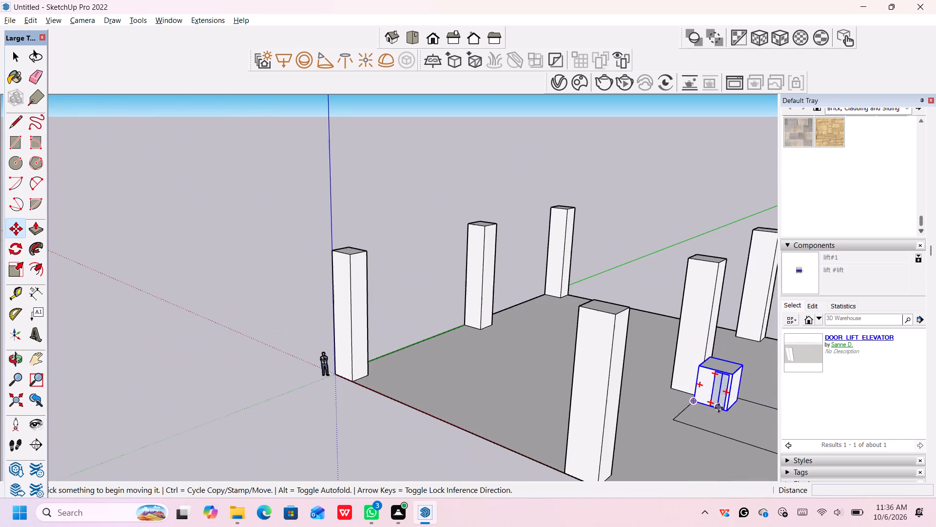
middle_click_drag(730, 419, 804, 355)
scroll(713, 359, "up", 5)
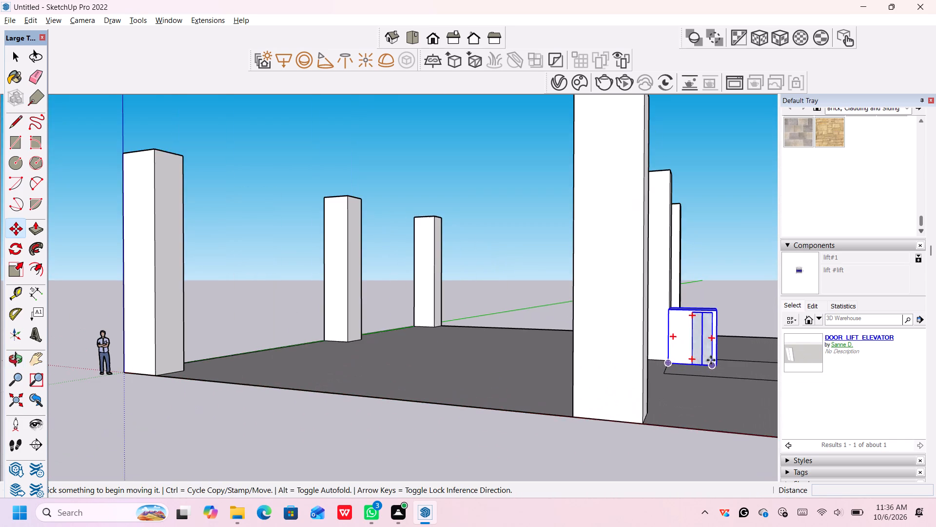
scroll(711, 360, "up", 3)
scroll(710, 360, "down", 9)
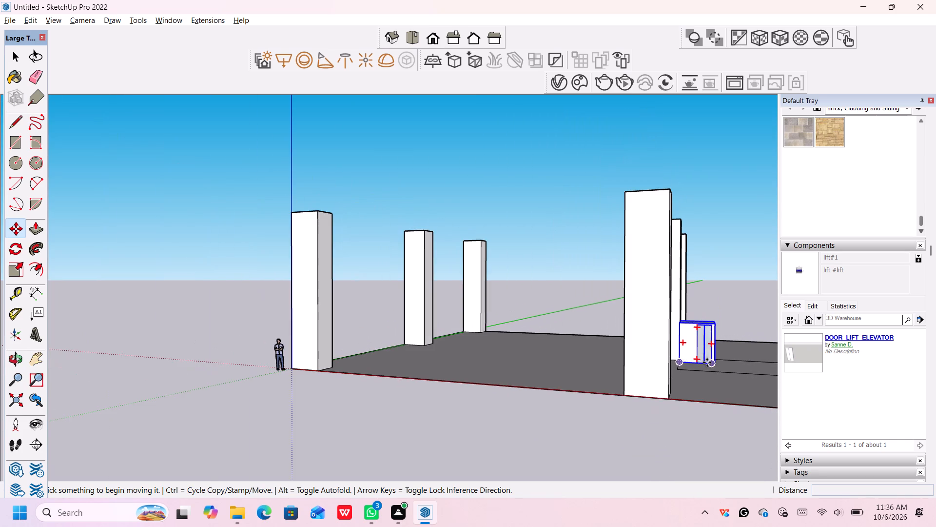
middle_click_drag(706, 364, 632, 368)
scroll(751, 368, "up", 4)
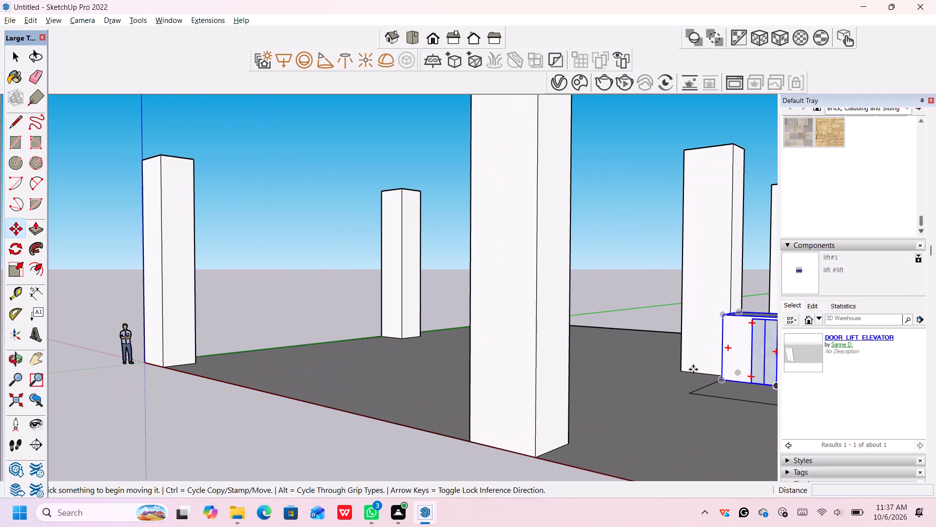
middle_click_drag(668, 375, 755, 374)
middle_click(667, 384)
scroll(667, 381, "down", 4)
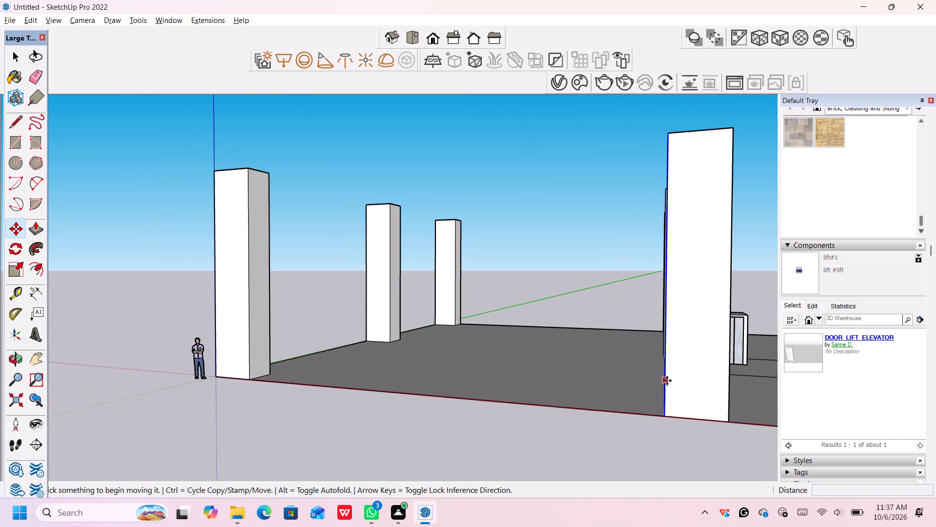
scroll(667, 381, "down", 15)
middle_click_drag(665, 365, 661, 365)
scroll(659, 367, "down", 4)
middle_click_drag(541, 353, 625, 366)
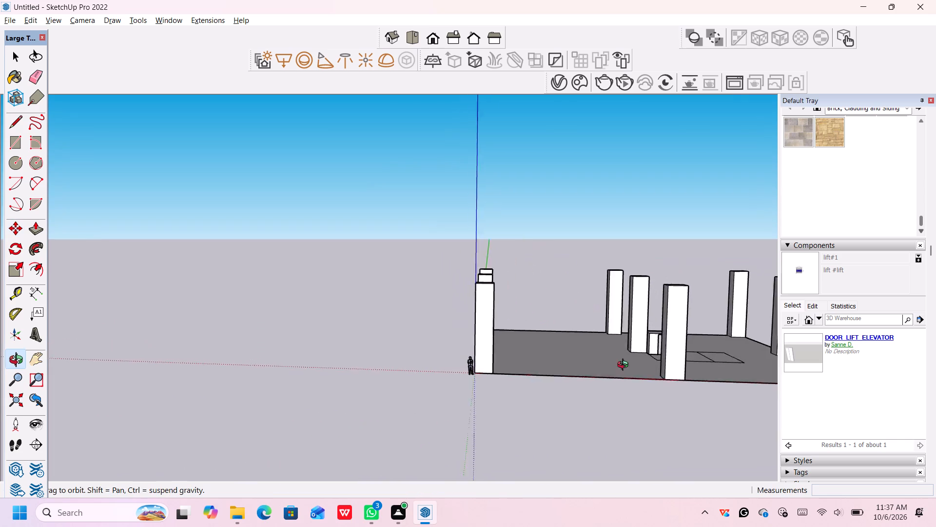
middle_click_drag(625, 366, 677, 366)
scroll(605, 343, "down", 5)
scroll(608, 329, "up", 2)
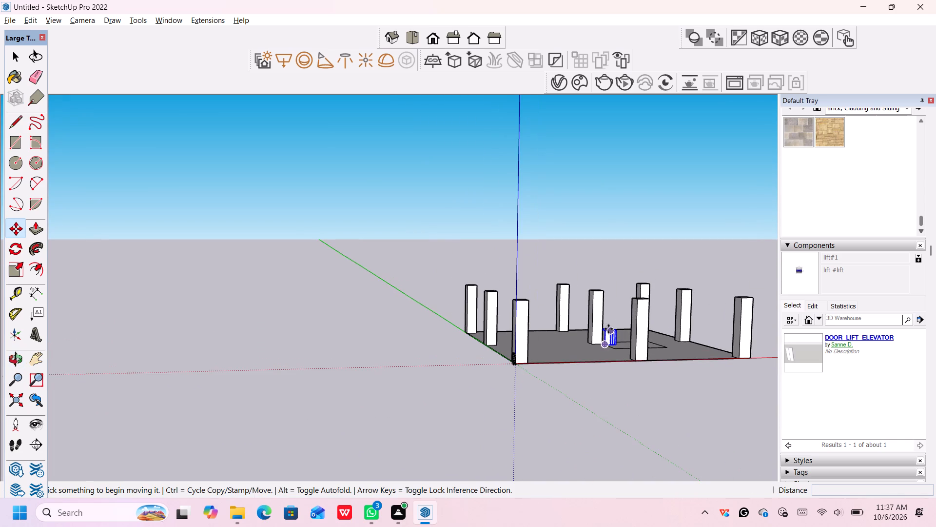
middle_click_drag(609, 328, 605, 334)
scroll(607, 336, "up", 6)
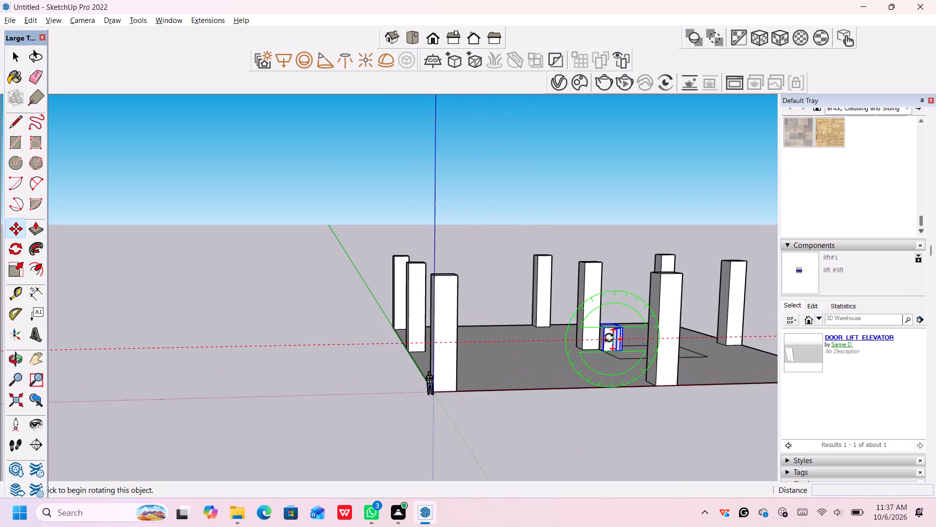
scroll(609, 338, "up", 13)
scroll(596, 377, "up", 3)
Move the white lift so its rear bottom corner meets the central column's base corner on the floor rectangle's edge.
middle_click_drag(619, 367, 431, 396)
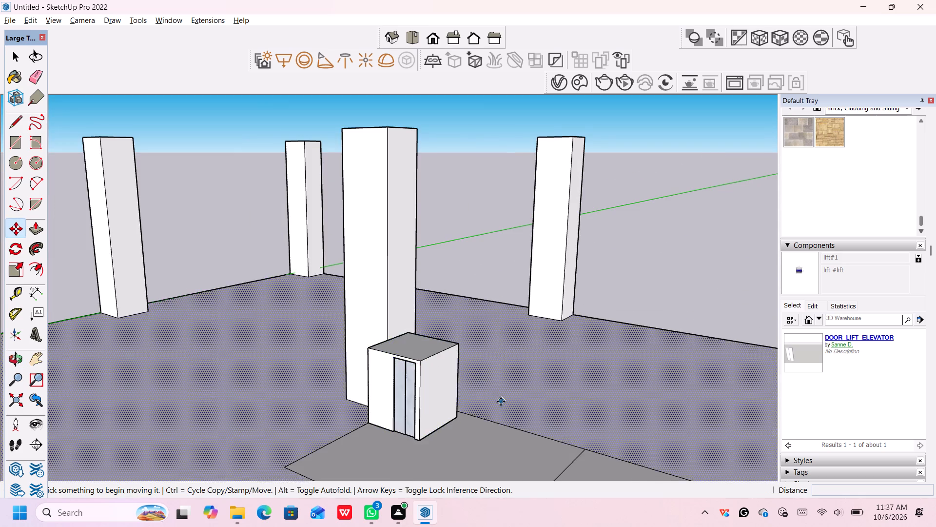
middle_click_drag(500, 402, 361, 414)
middle_click_drag(361, 413, 160, 409)
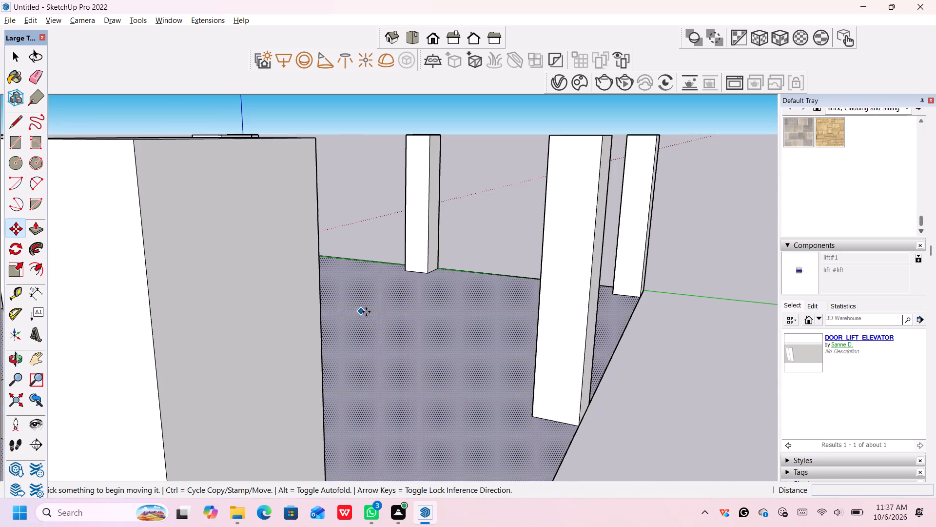
middle_click_drag(376, 323, 245, 392)
scroll(186, 312, "up", 2)
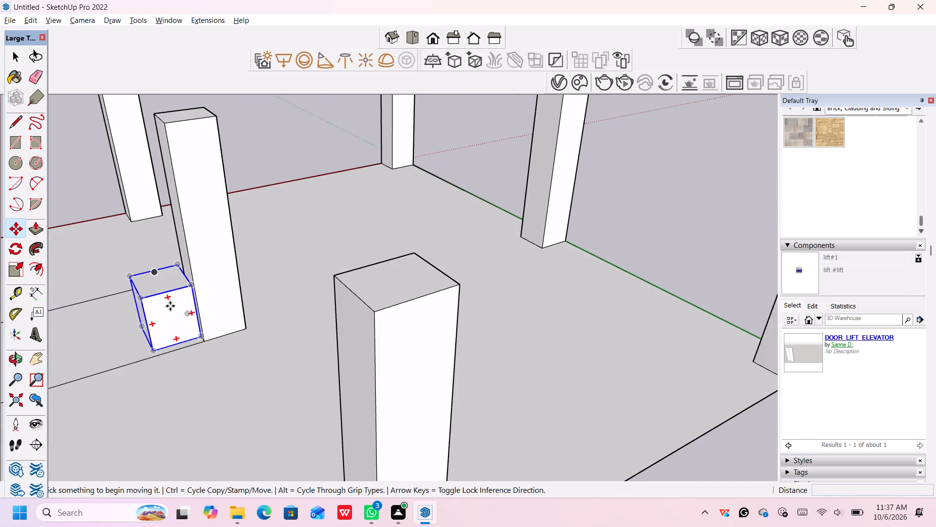
scroll(170, 307, "up", 4)
left_click(170, 316)
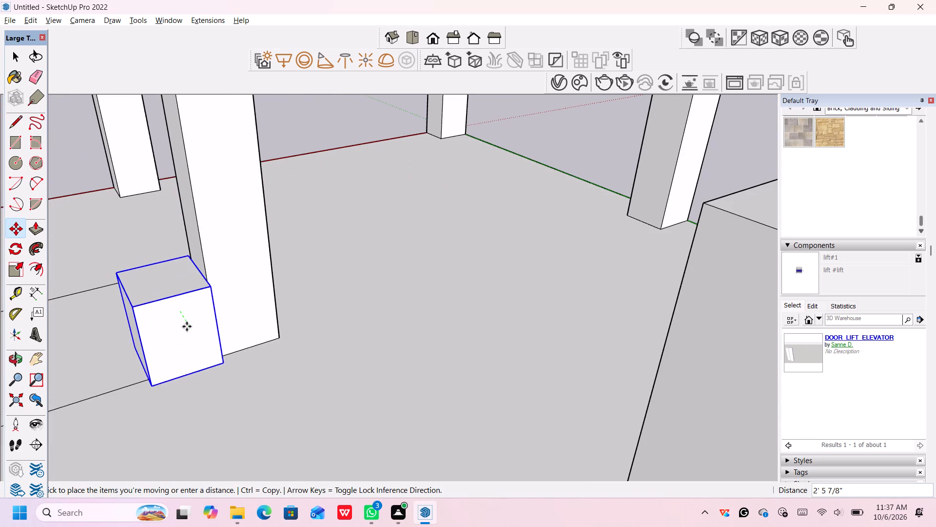
left_click(180, 317)
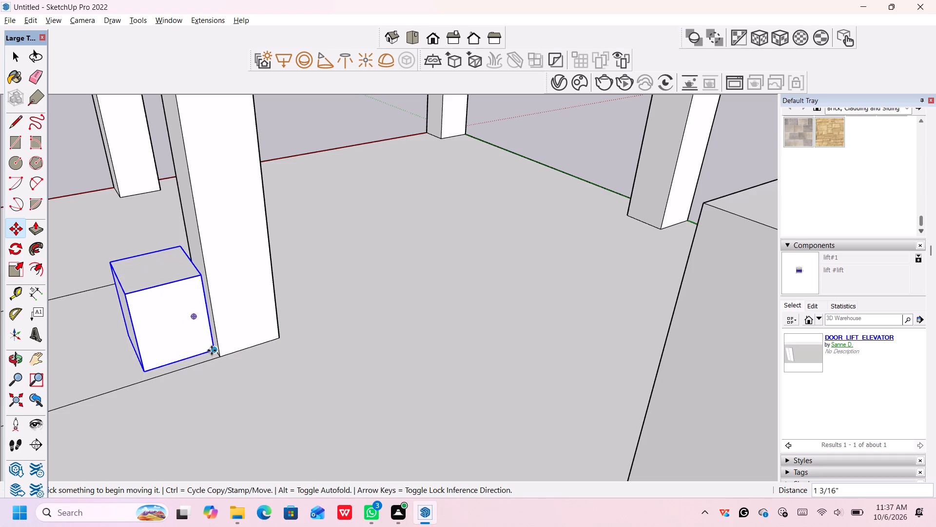
left_click(214, 349)
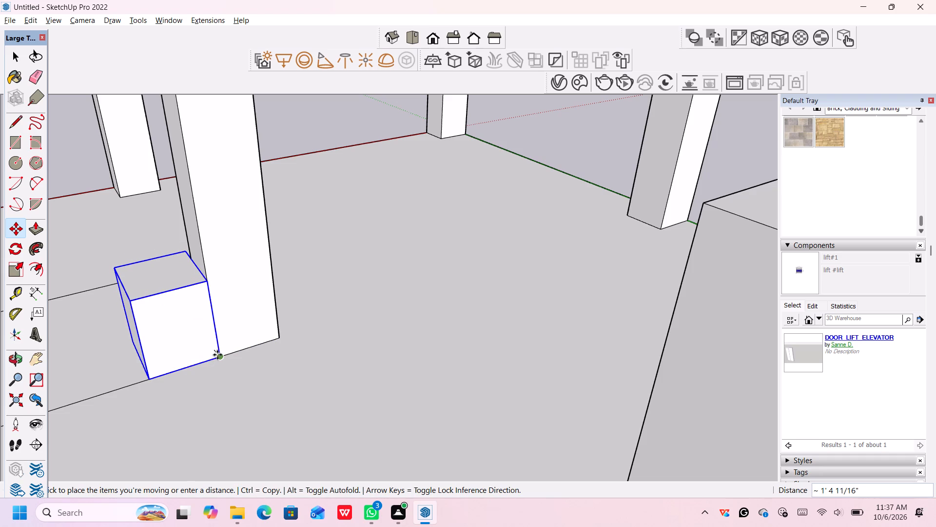
left_click(217, 356)
scroll(165, 363, "down", 1)
middle_click_drag(166, 366, 267, 382)
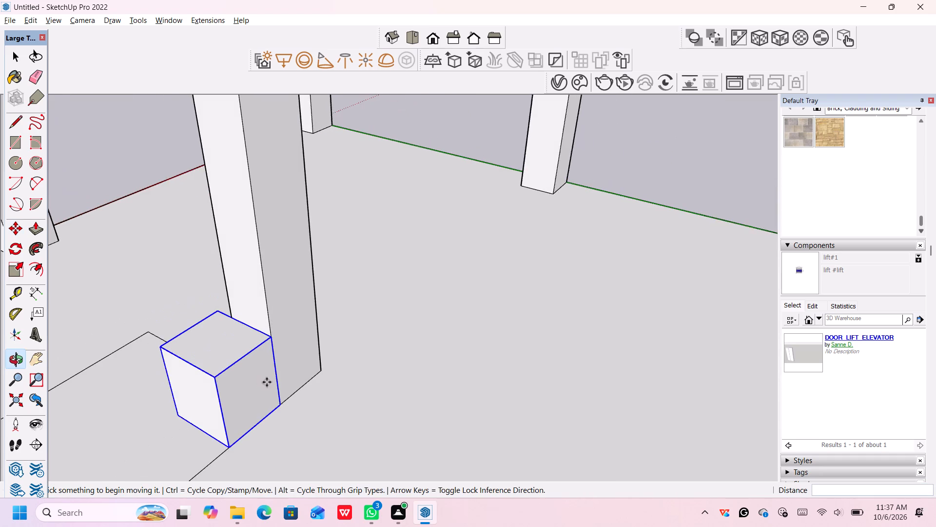
scroll(223, 400, "down", 2)
middle_click_drag(245, 415, 299, 401)
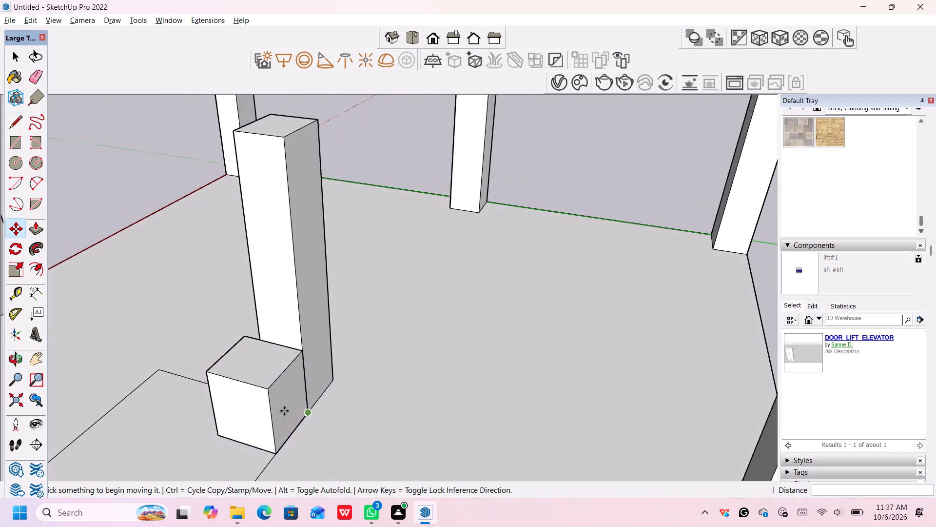
left_click(256, 408)
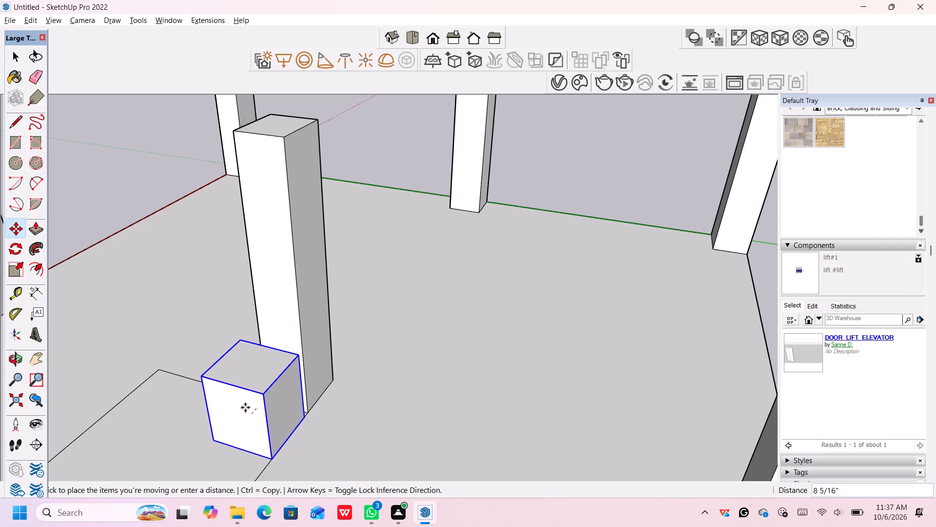
key("Escape")
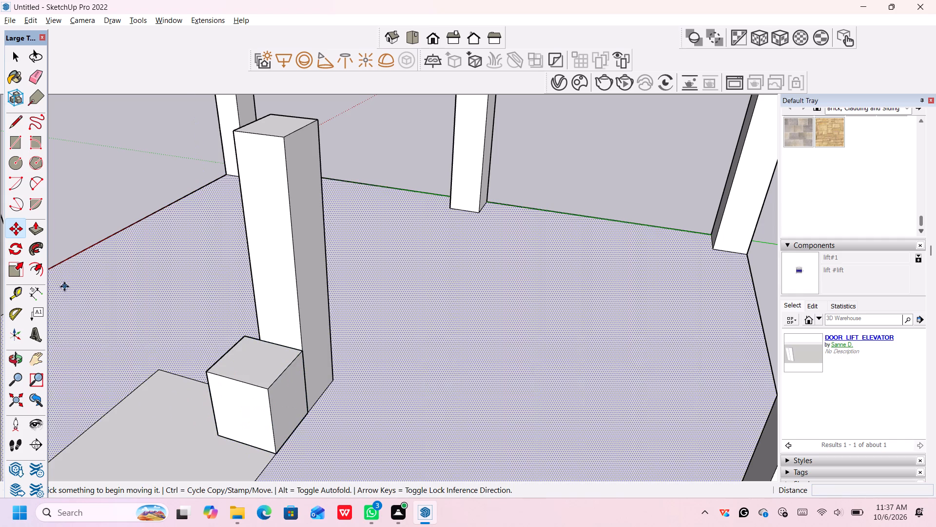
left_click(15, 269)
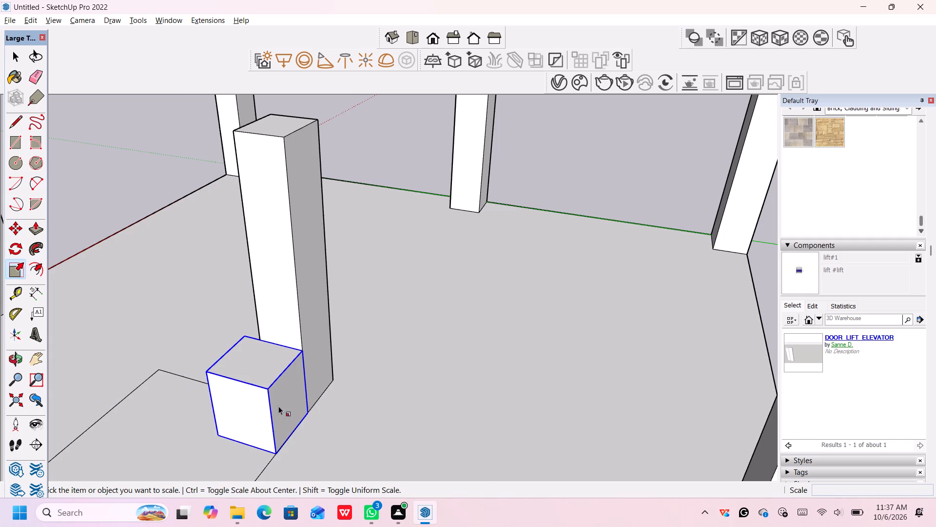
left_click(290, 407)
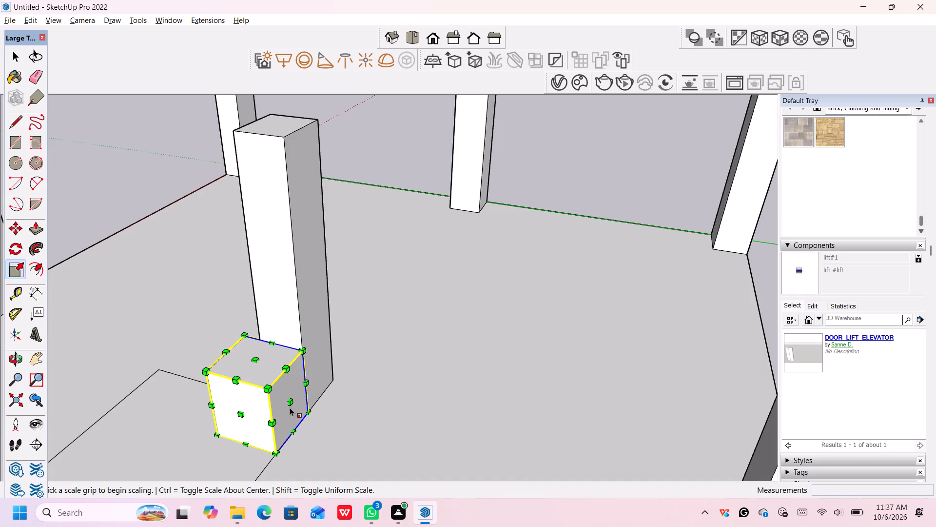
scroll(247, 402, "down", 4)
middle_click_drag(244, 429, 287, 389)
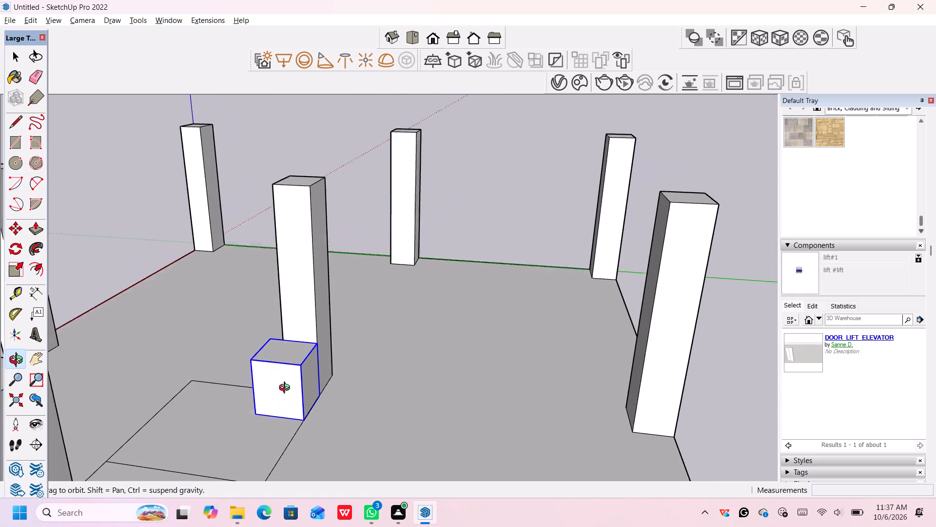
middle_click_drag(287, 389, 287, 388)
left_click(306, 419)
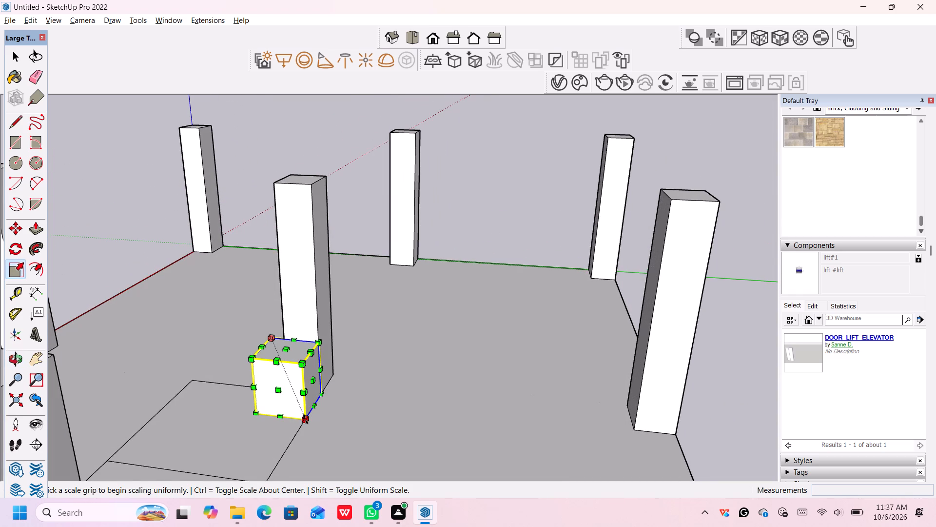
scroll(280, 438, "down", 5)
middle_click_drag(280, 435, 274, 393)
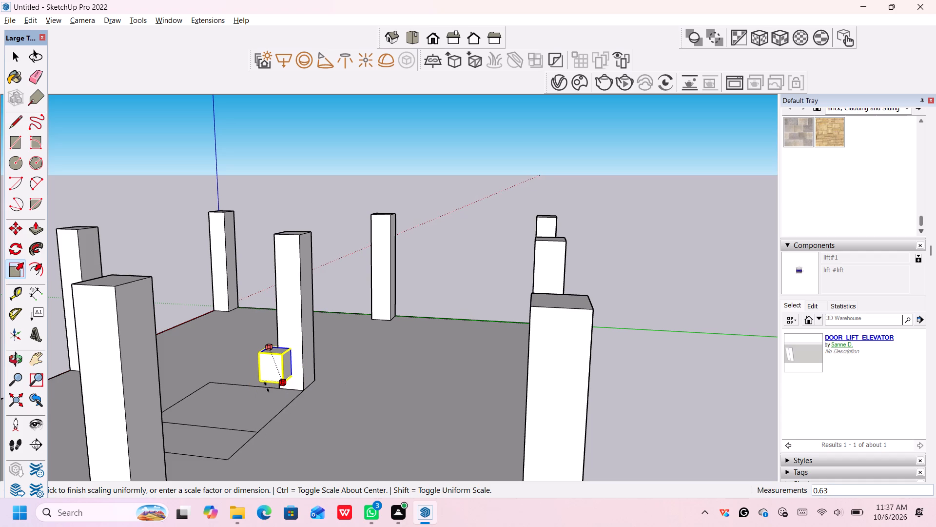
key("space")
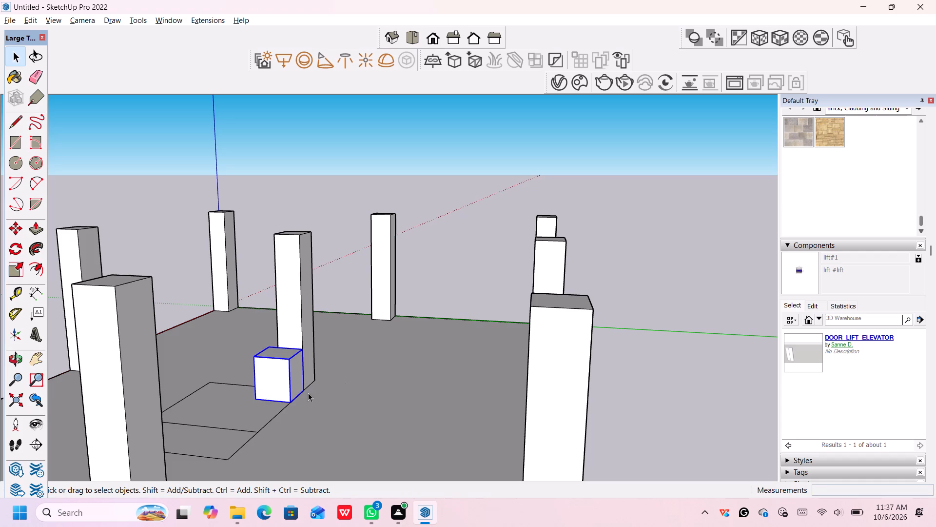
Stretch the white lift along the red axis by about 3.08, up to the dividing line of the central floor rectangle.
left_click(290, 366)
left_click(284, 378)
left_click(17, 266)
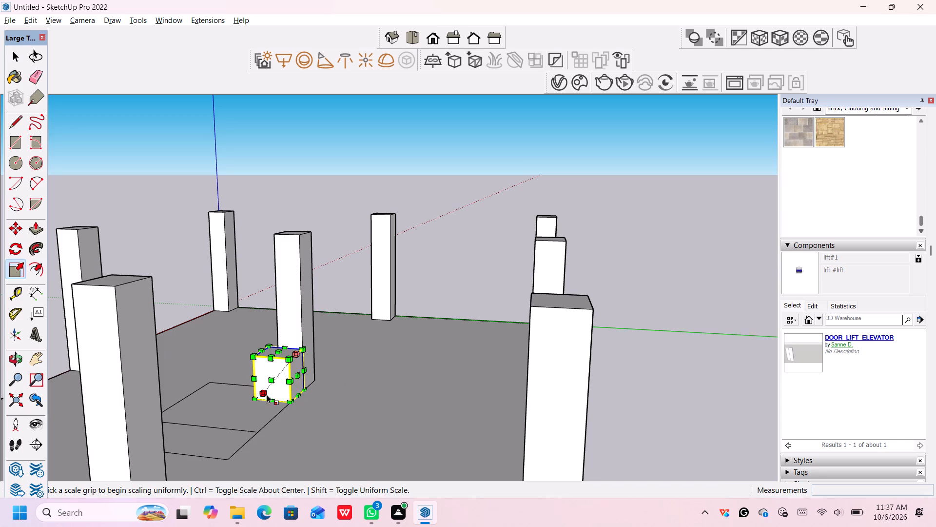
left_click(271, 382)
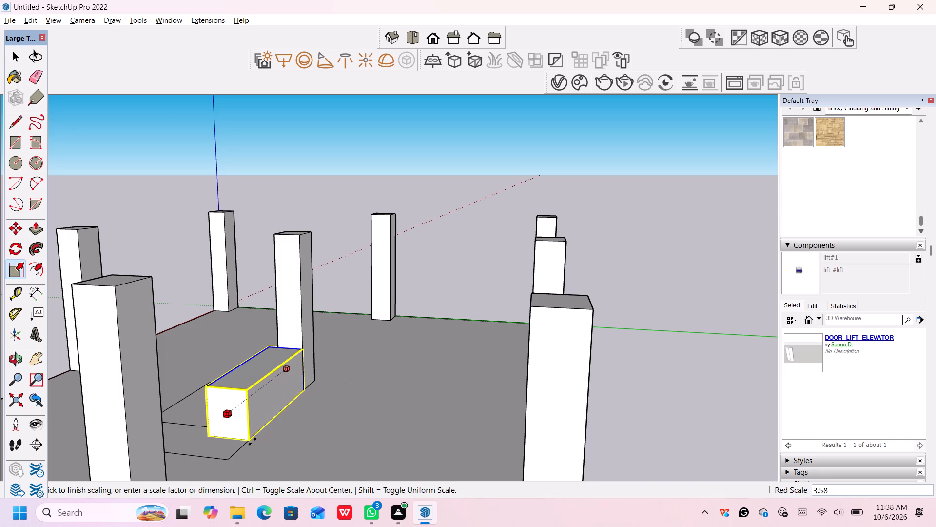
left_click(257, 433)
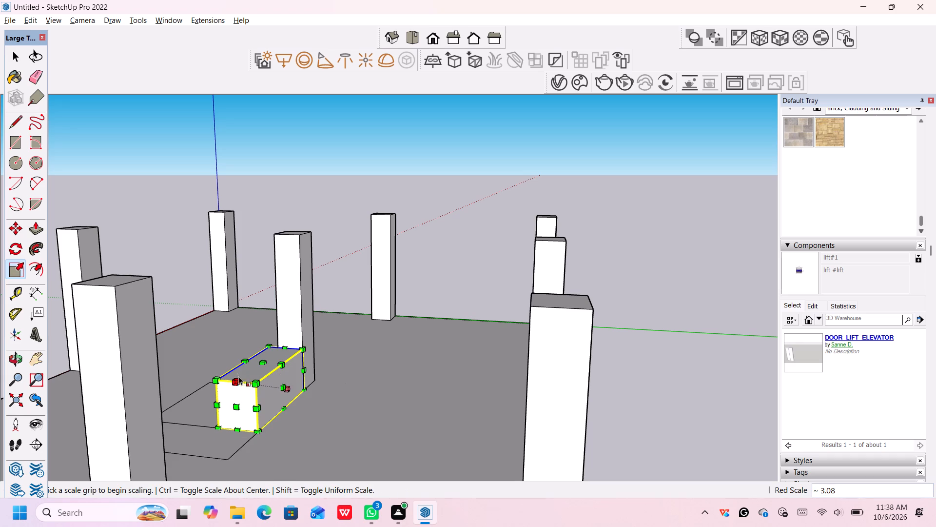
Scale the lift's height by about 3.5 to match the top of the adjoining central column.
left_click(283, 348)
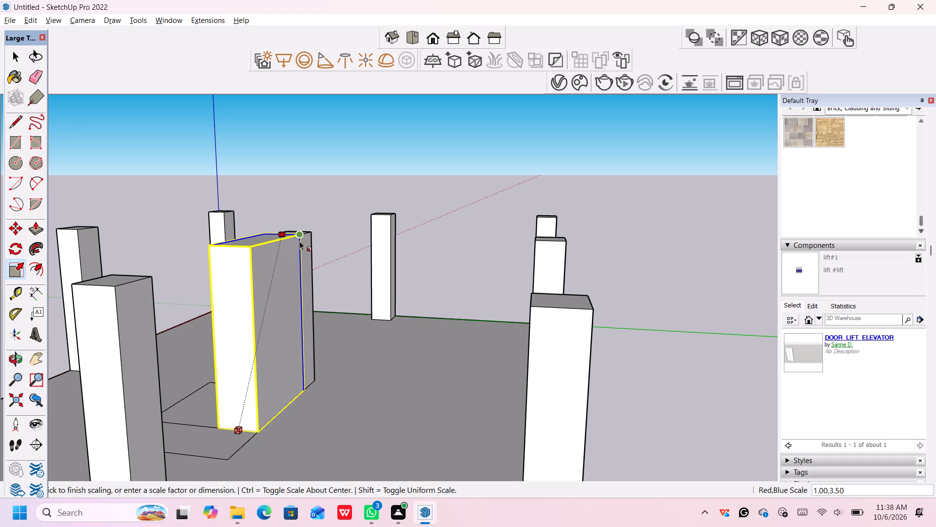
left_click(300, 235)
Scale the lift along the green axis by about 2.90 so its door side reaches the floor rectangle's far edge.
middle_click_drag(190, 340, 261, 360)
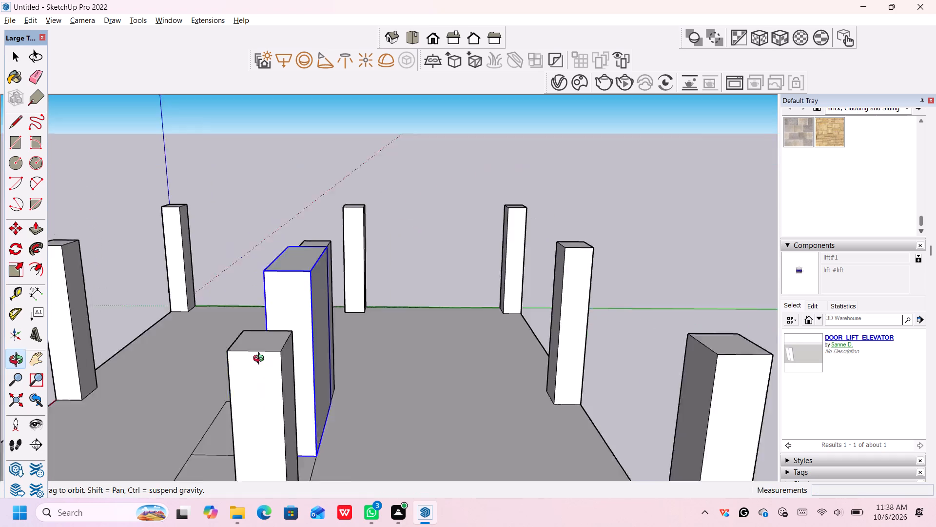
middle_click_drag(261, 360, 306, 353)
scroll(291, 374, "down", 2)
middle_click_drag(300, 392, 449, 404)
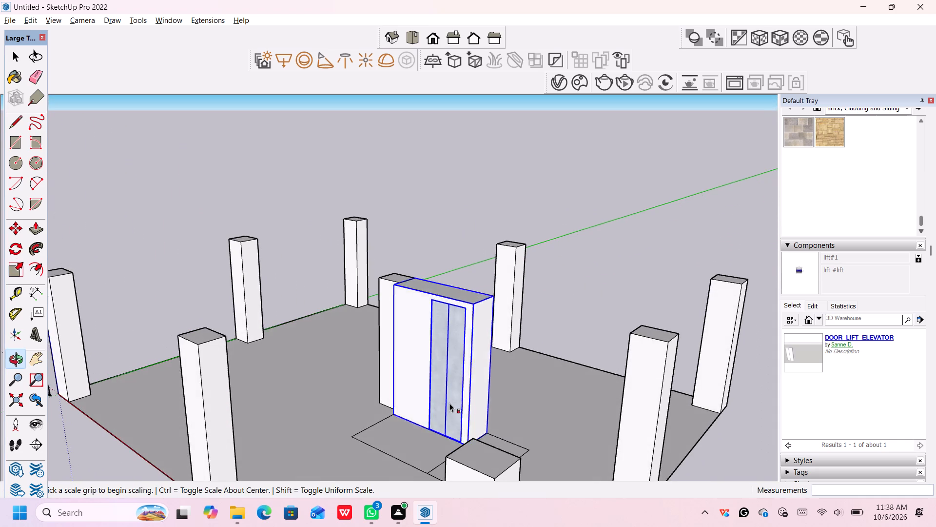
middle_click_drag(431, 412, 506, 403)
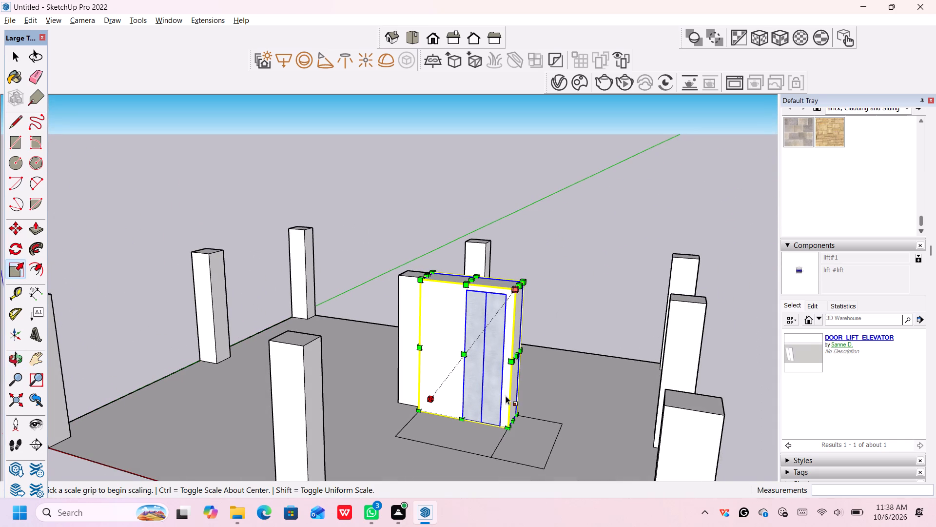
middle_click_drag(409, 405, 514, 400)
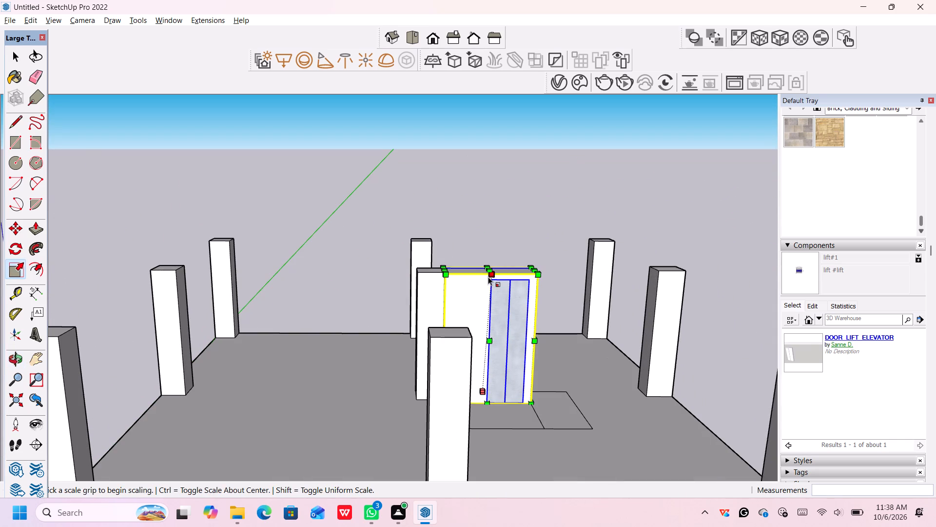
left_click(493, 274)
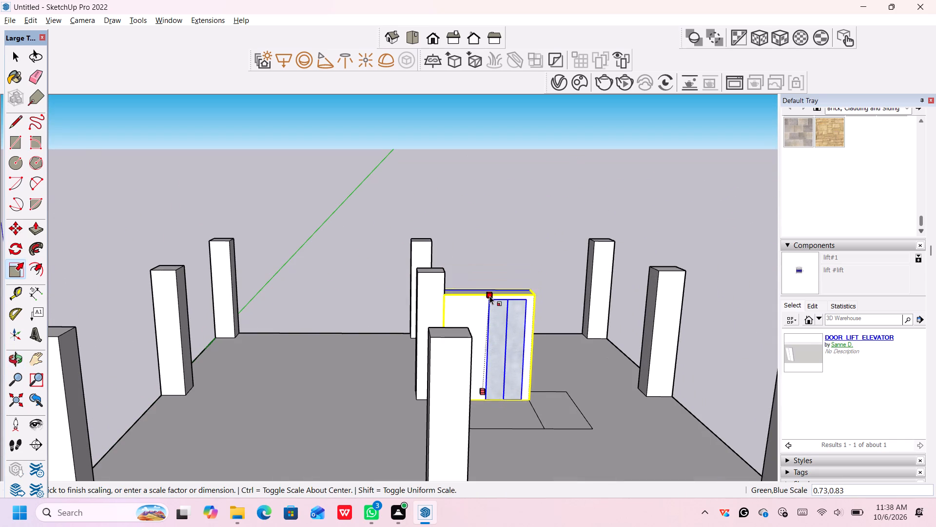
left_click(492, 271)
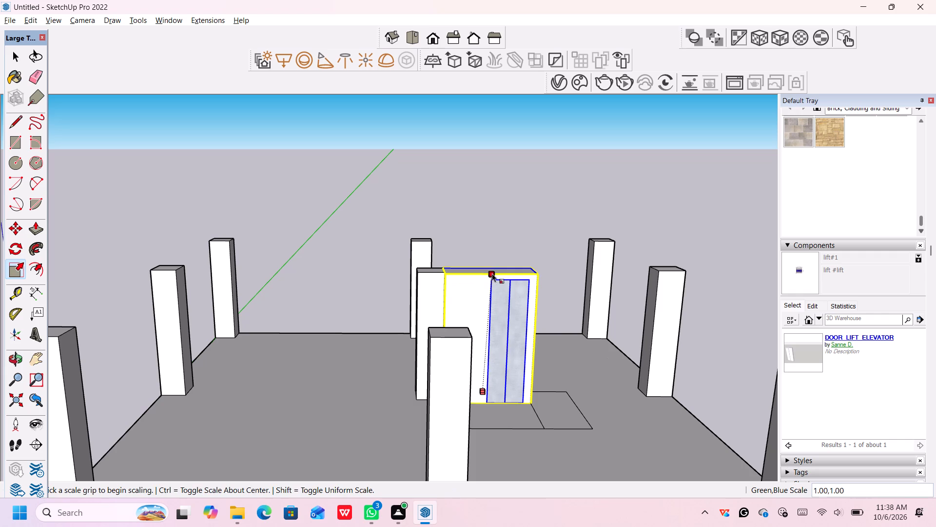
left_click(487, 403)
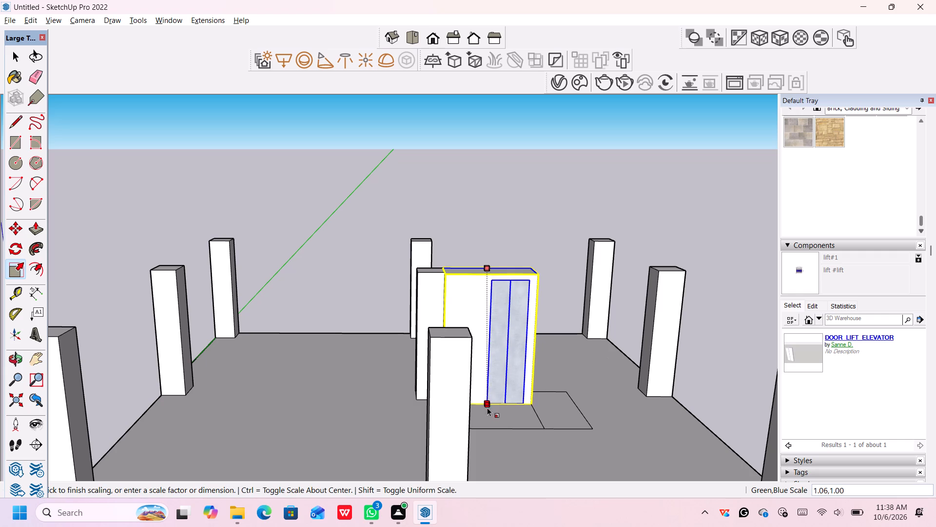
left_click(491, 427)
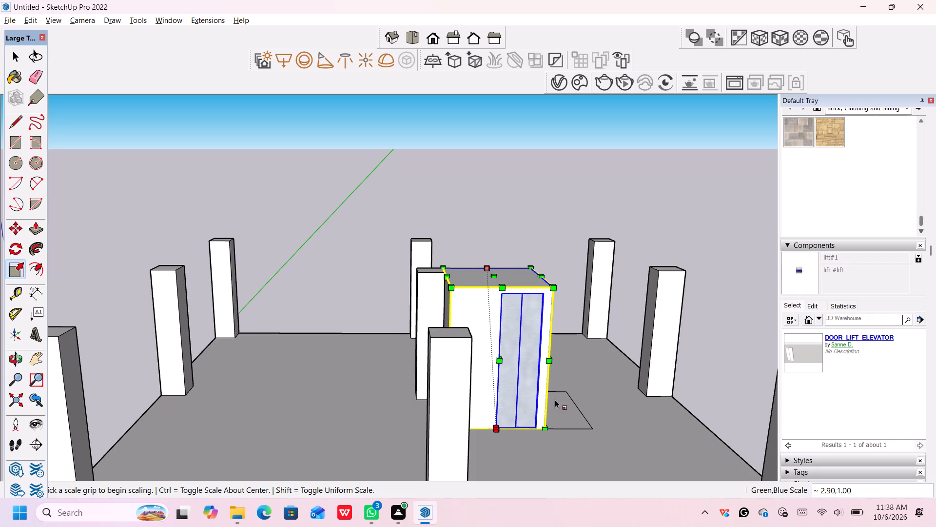
Examine the scaled lift's door side up close and delete the lift from the model.
scroll(557, 404, "up", 3)
left_click(504, 359)
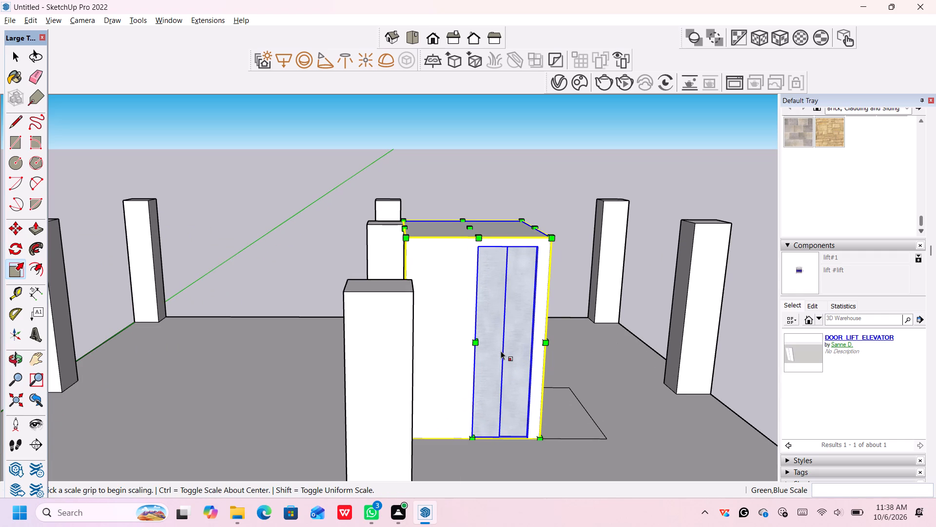
left_click(501, 351)
scroll(509, 329, "up", 4)
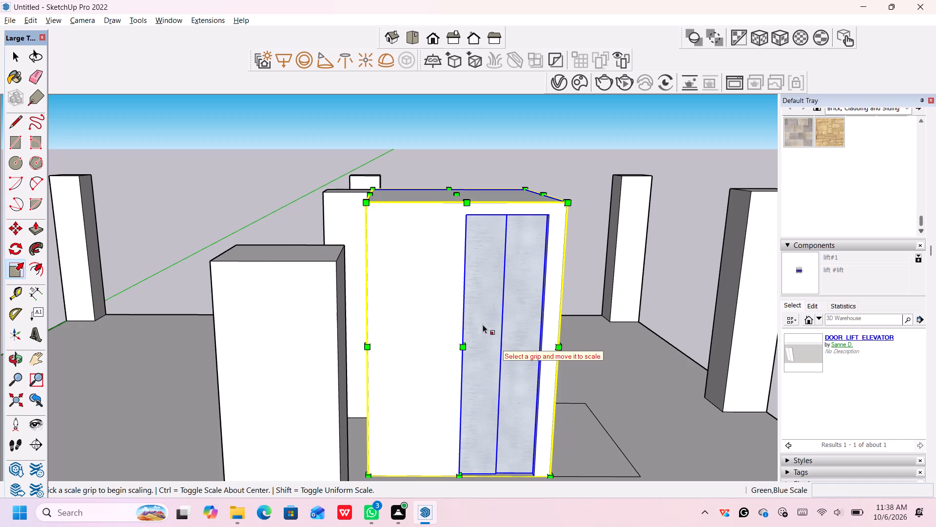
left_click(485, 323)
scroll(486, 335, "down", 4)
middle_click_drag(486, 386, 483, 374)
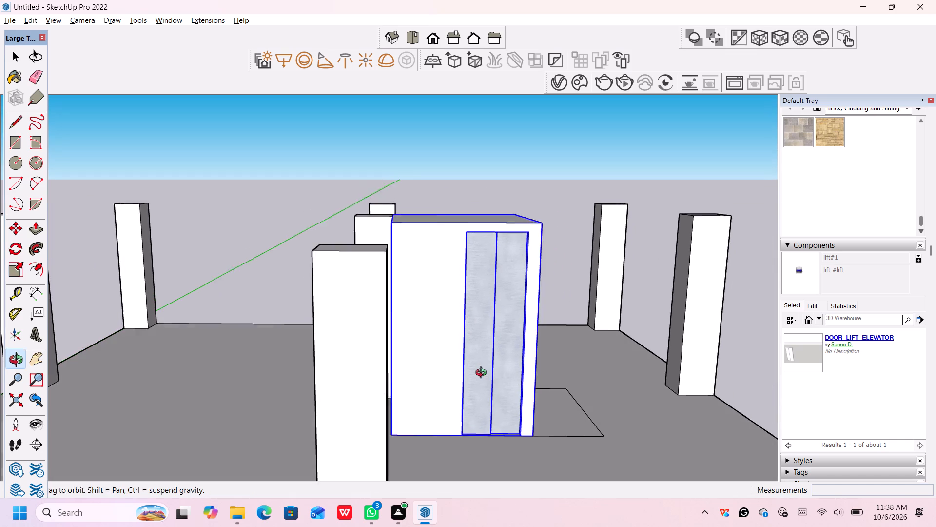
middle_click_drag(483, 374, 483, 372)
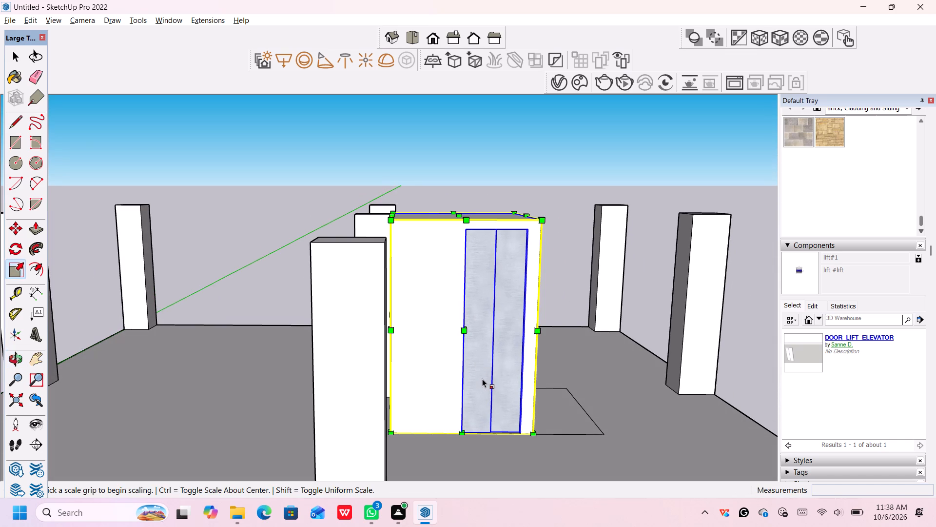
key("Delete")
Push/Pull the larger part of the central floor rectangle up 30' to the top of the adjoining column.
middle_click_drag(496, 373, 457, 365)
middle_click_drag(481, 375, 464, 385)
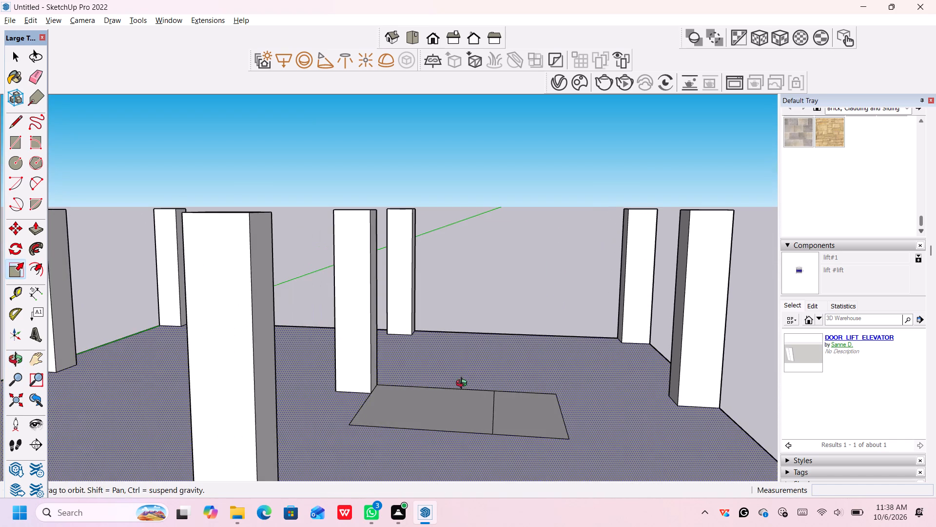
middle_click_drag(464, 385, 317, 409)
middle_click_drag(408, 419, 129, 426)
middle_click_drag(286, 389, 246, 395)
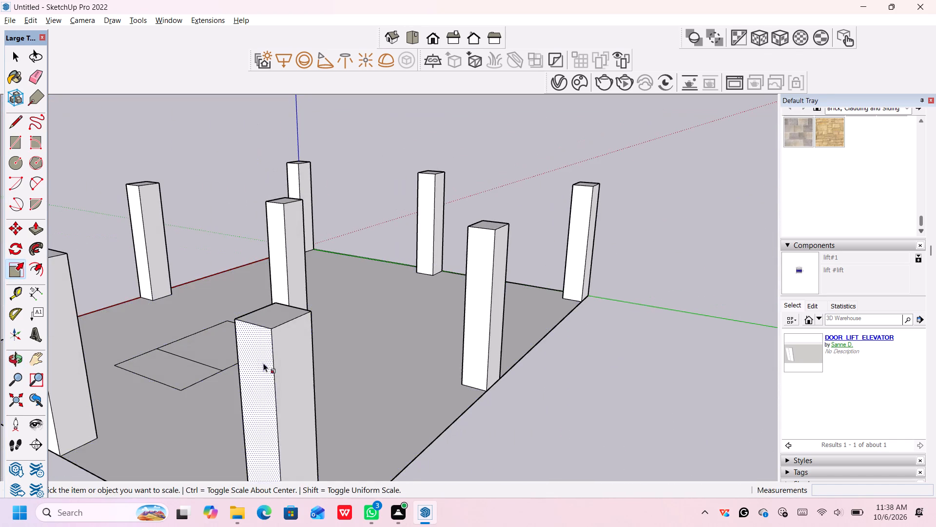
middle_click_drag(331, 323, 289, 401)
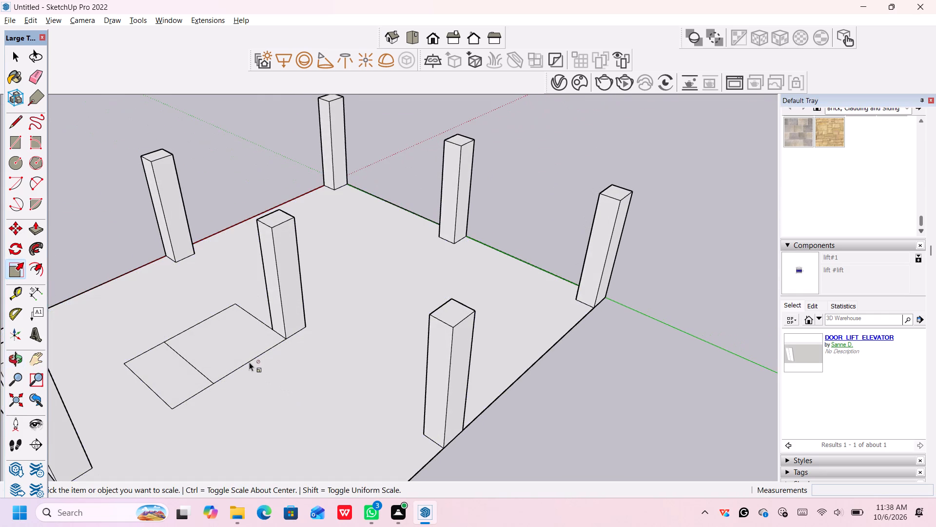
scroll(249, 362, "up", 4)
middle_click_drag(270, 340, 264, 357)
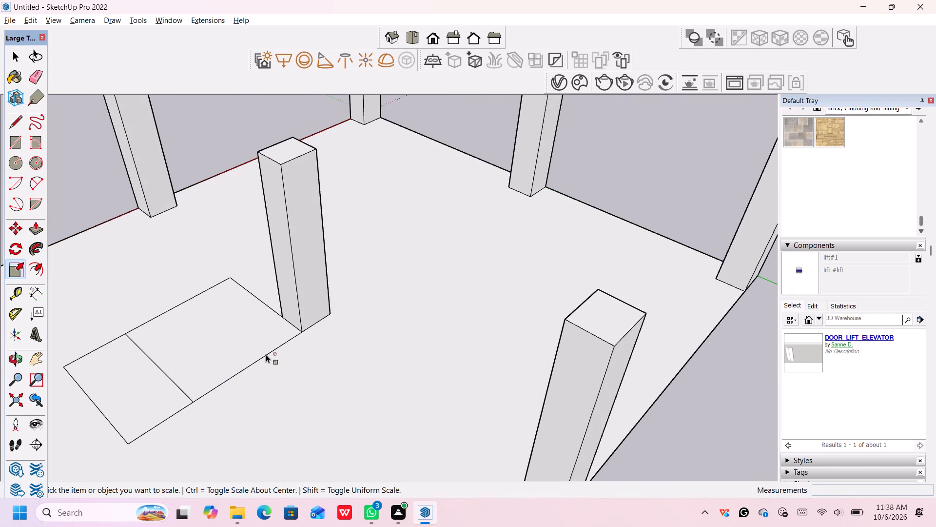
key("p")
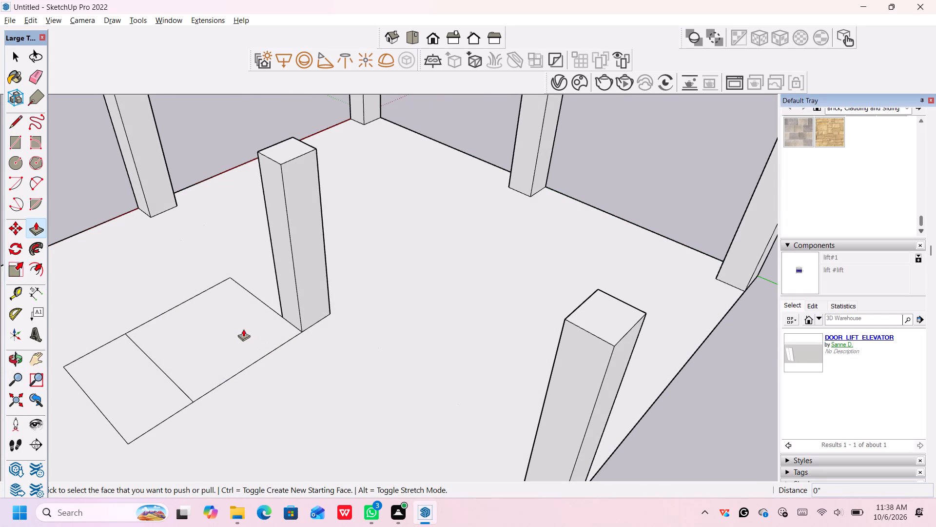
left_click(234, 338)
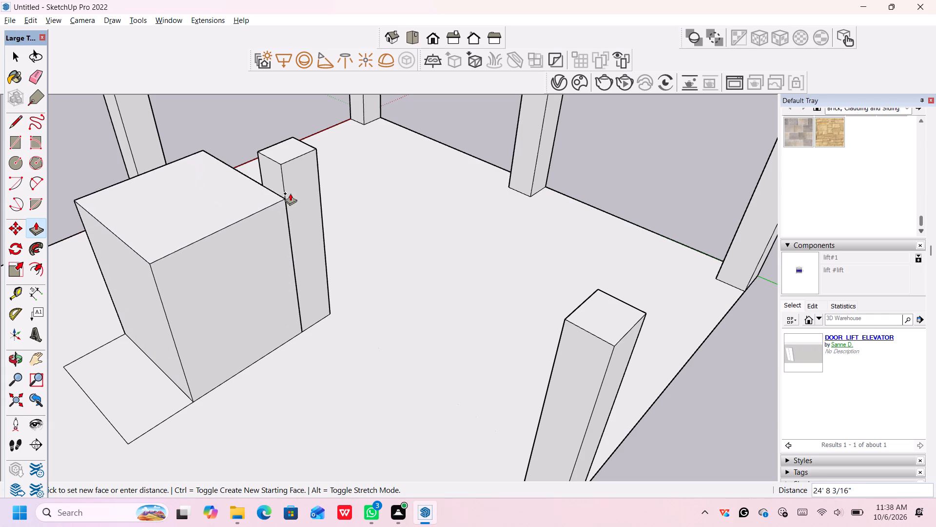
left_click(284, 162)
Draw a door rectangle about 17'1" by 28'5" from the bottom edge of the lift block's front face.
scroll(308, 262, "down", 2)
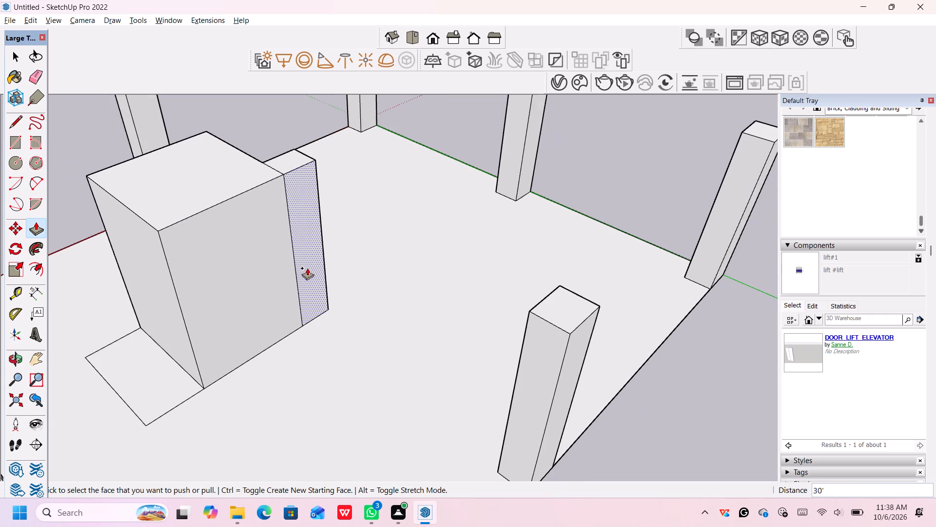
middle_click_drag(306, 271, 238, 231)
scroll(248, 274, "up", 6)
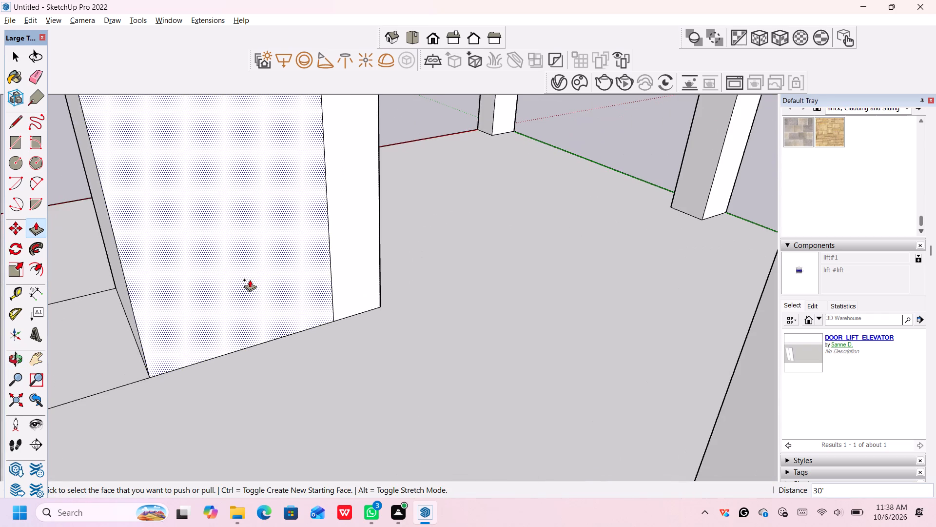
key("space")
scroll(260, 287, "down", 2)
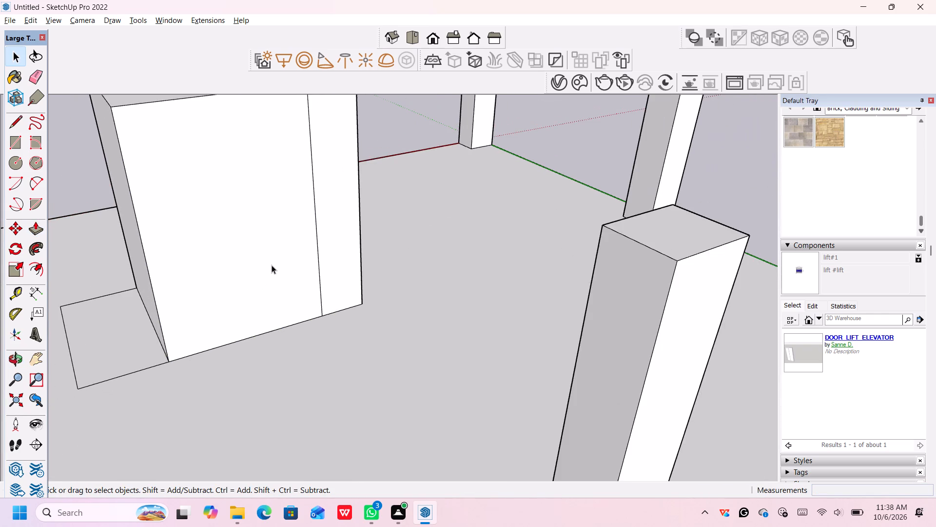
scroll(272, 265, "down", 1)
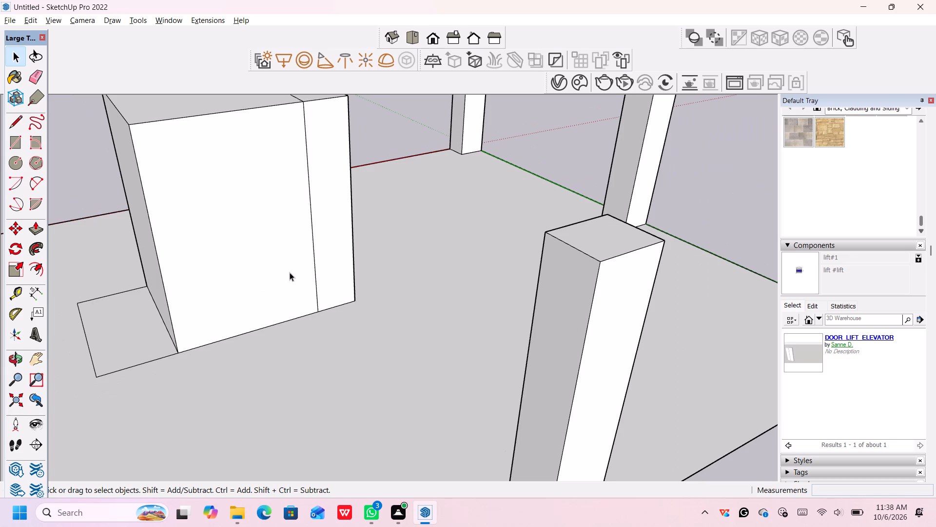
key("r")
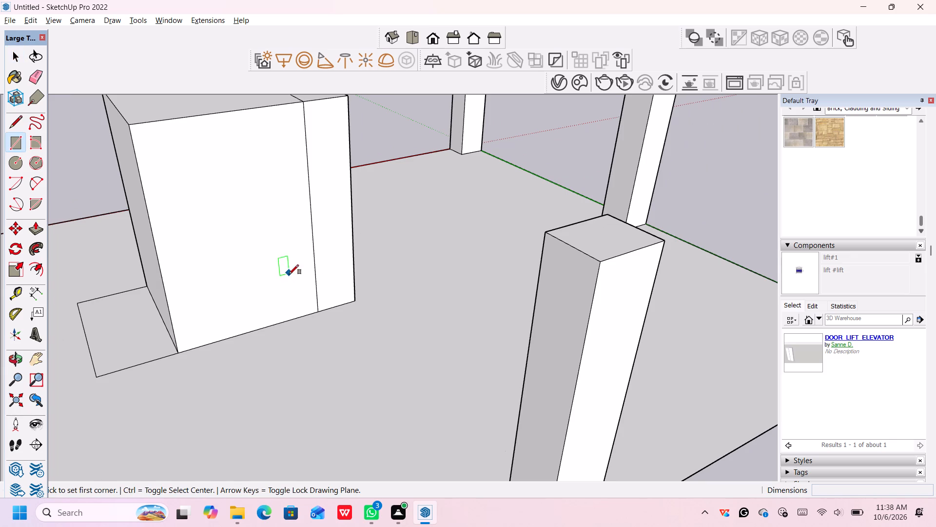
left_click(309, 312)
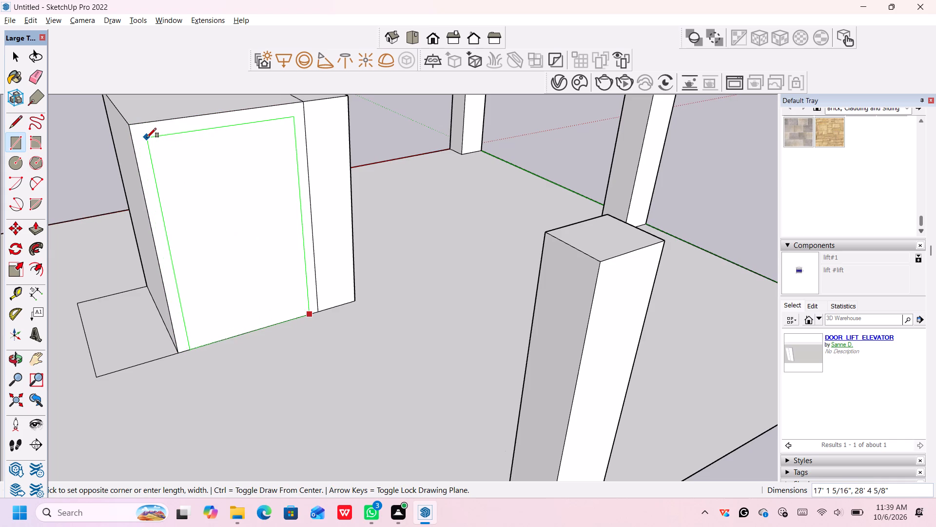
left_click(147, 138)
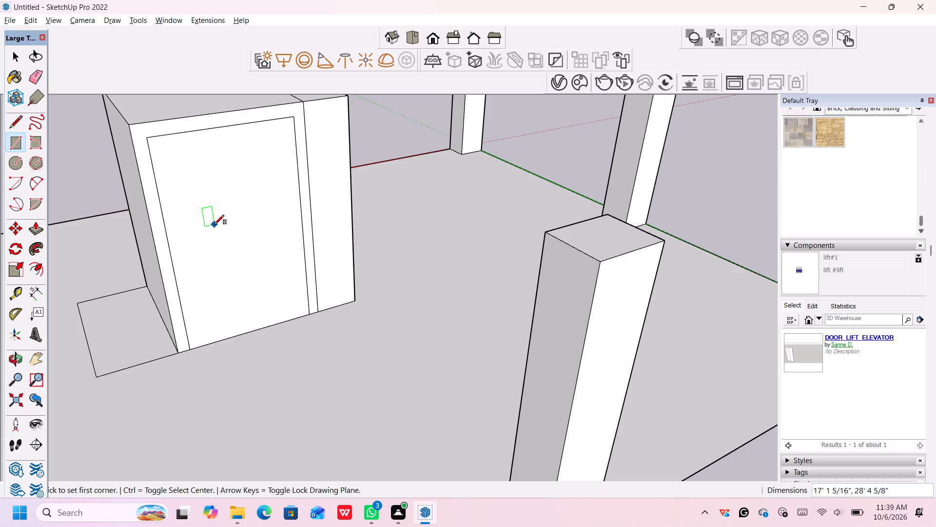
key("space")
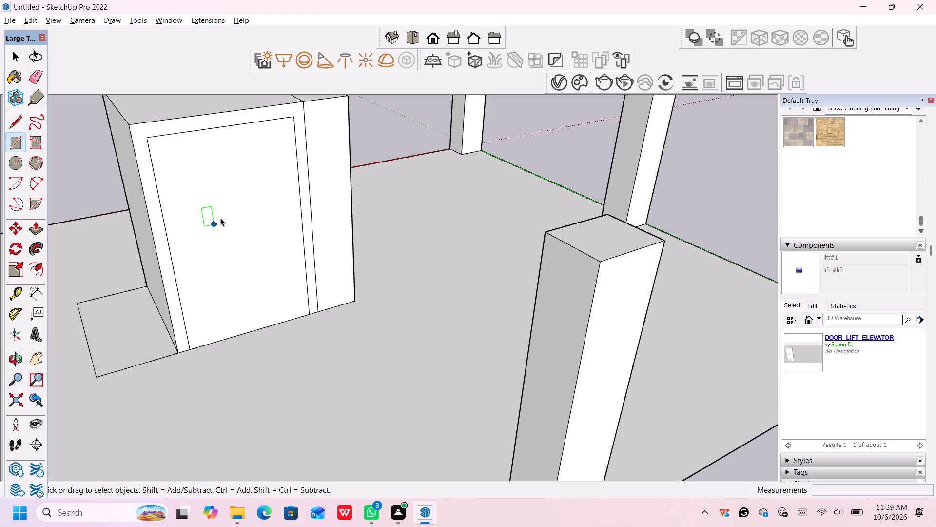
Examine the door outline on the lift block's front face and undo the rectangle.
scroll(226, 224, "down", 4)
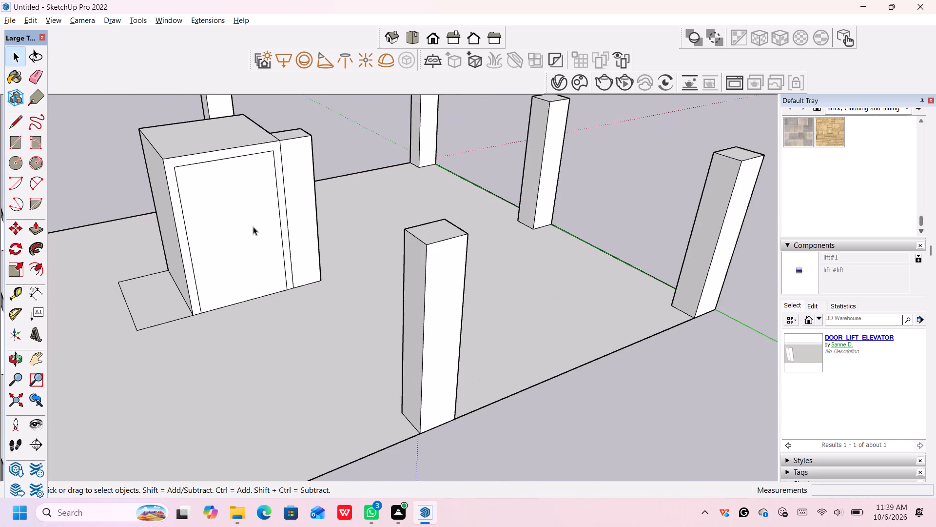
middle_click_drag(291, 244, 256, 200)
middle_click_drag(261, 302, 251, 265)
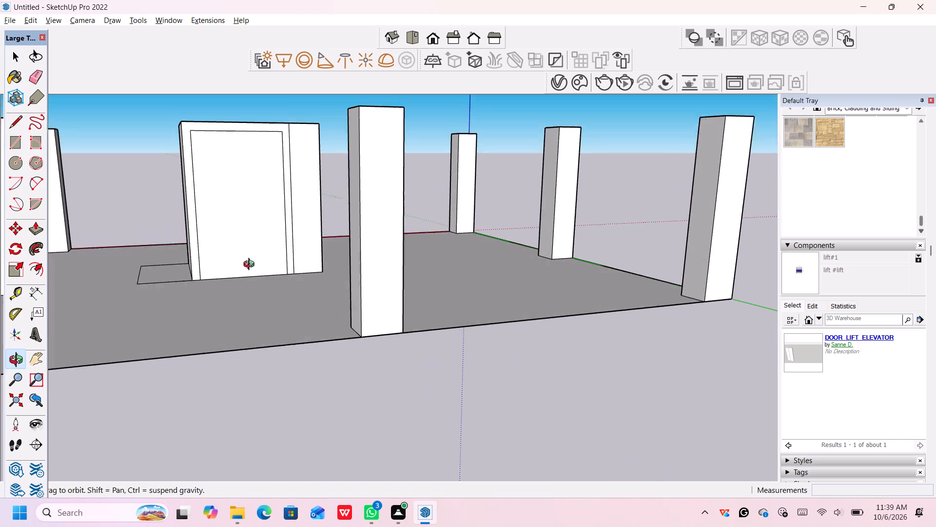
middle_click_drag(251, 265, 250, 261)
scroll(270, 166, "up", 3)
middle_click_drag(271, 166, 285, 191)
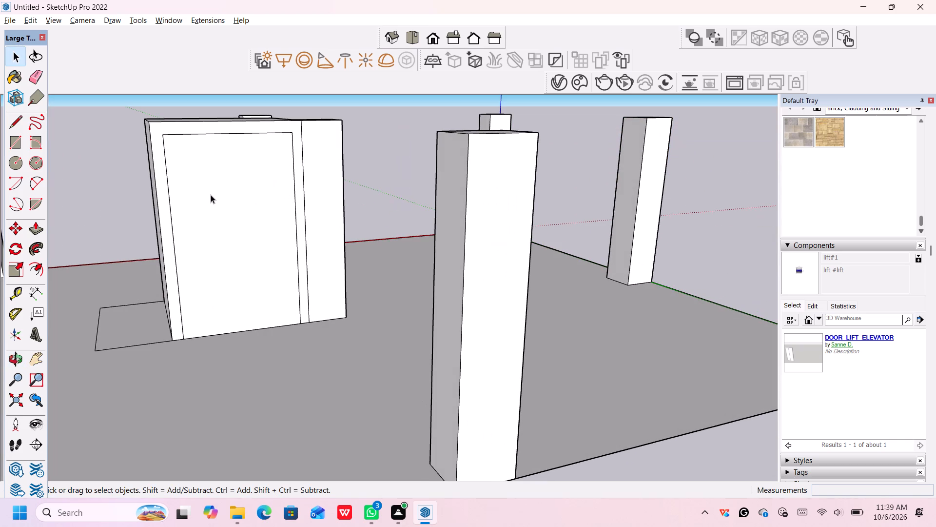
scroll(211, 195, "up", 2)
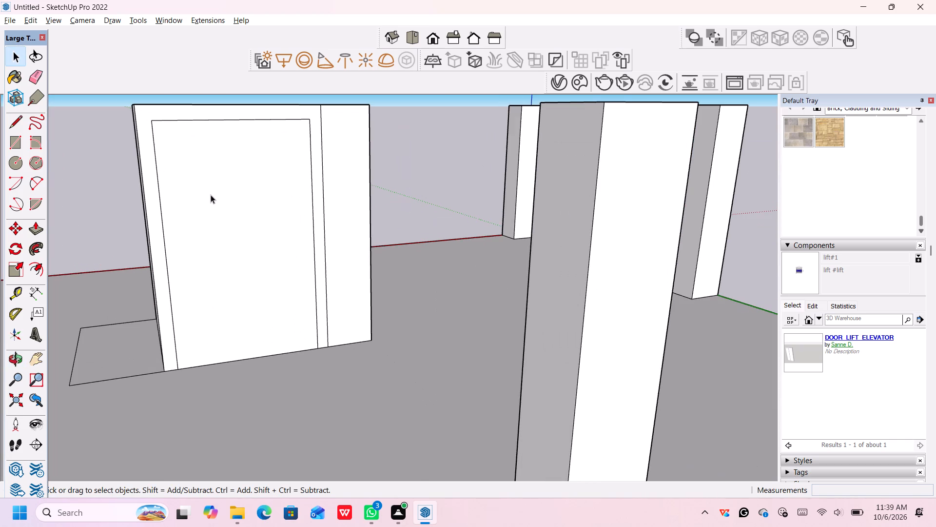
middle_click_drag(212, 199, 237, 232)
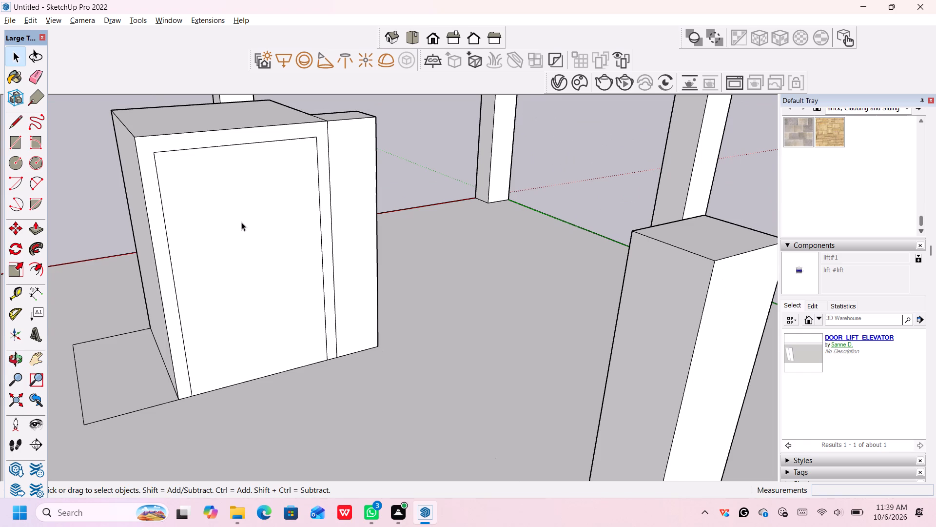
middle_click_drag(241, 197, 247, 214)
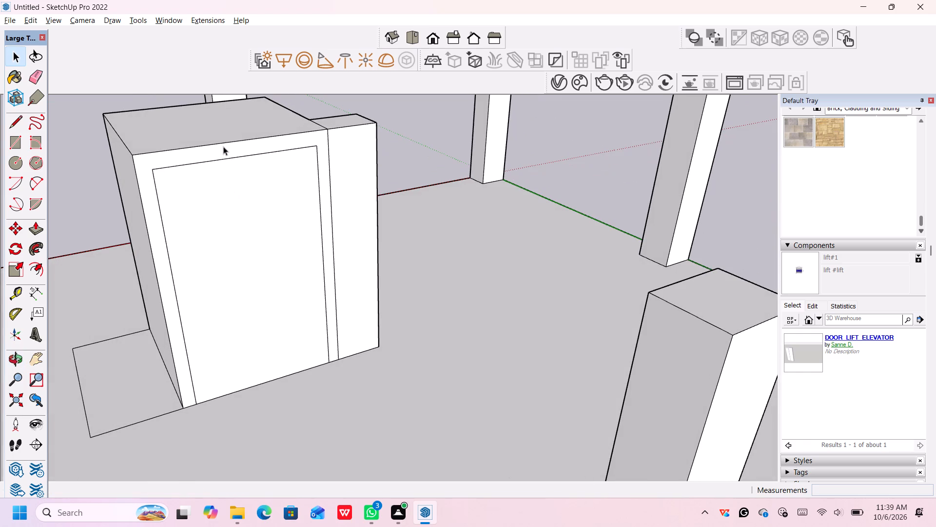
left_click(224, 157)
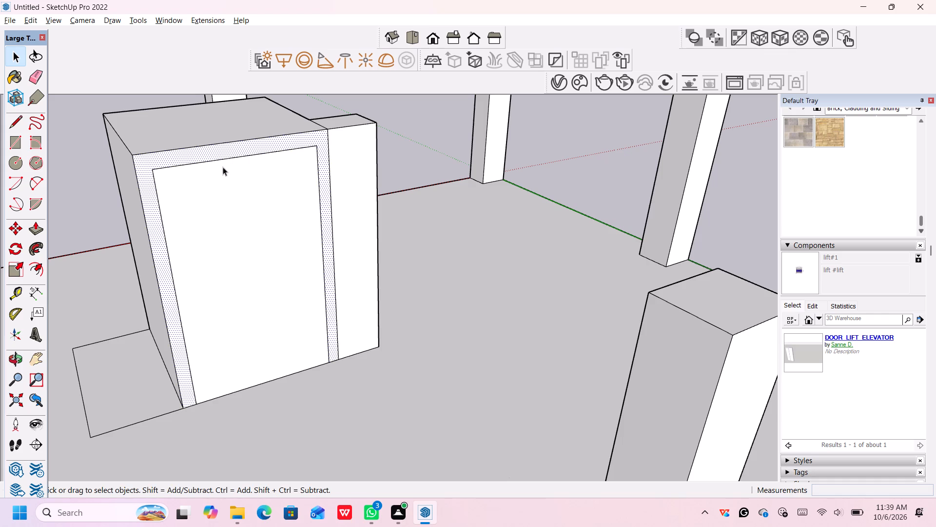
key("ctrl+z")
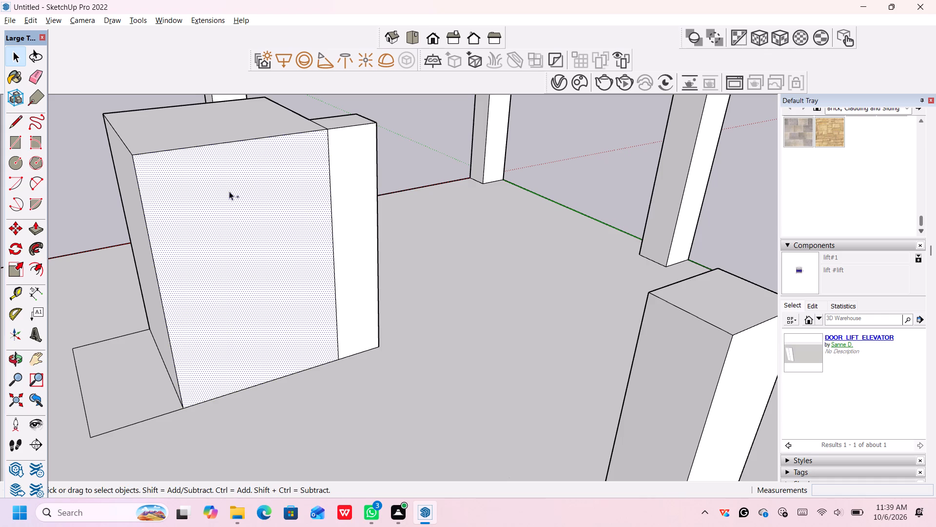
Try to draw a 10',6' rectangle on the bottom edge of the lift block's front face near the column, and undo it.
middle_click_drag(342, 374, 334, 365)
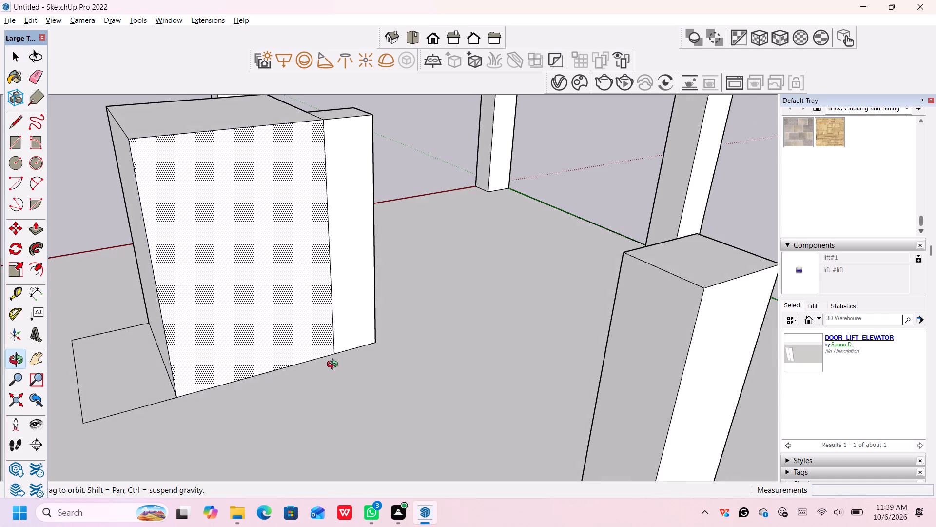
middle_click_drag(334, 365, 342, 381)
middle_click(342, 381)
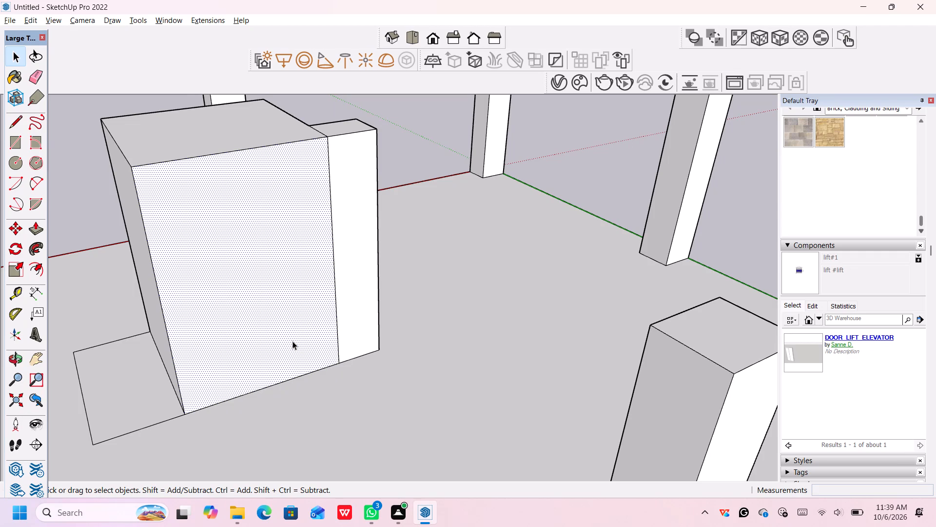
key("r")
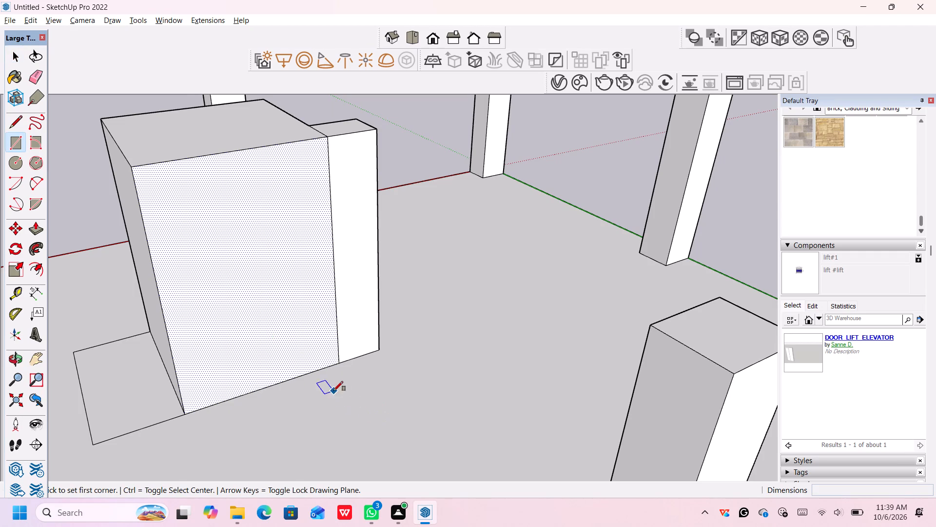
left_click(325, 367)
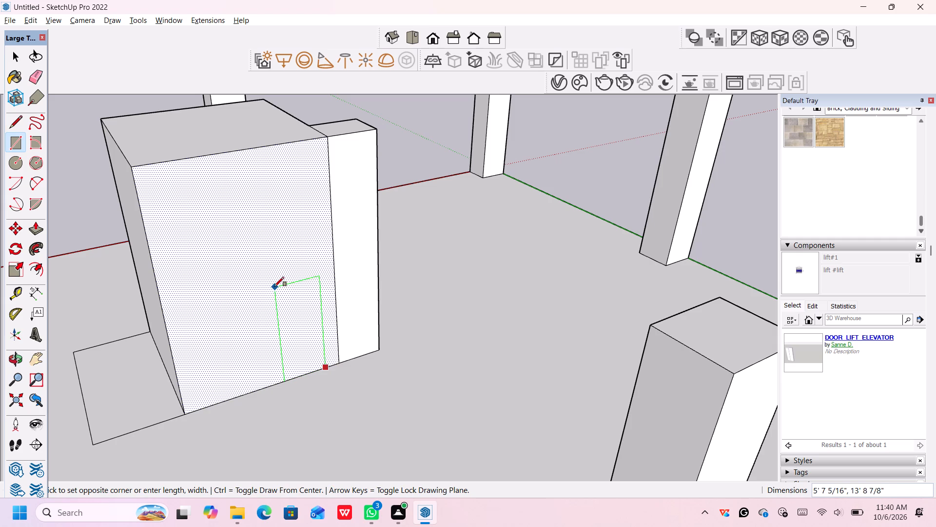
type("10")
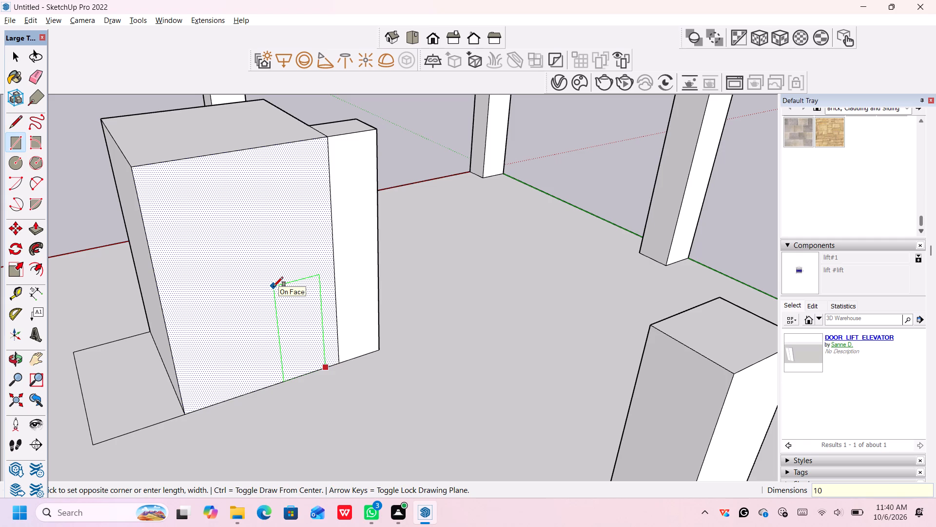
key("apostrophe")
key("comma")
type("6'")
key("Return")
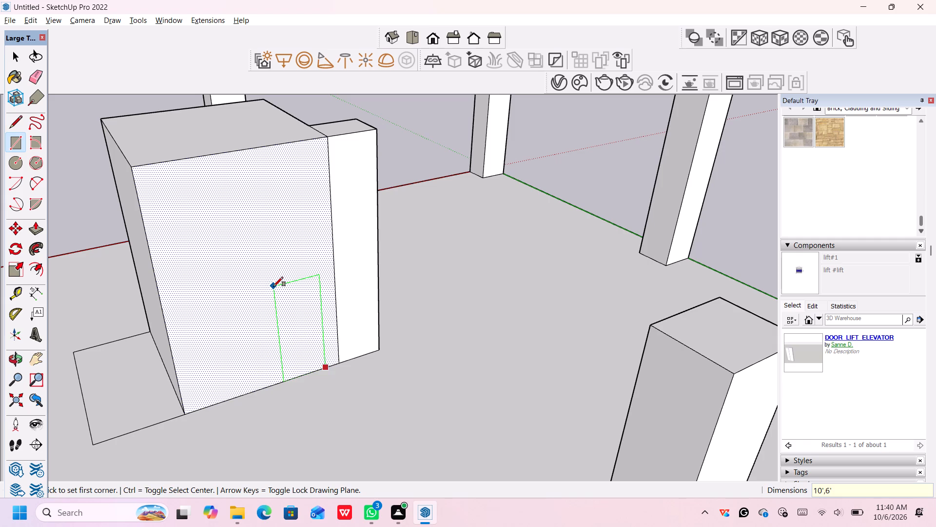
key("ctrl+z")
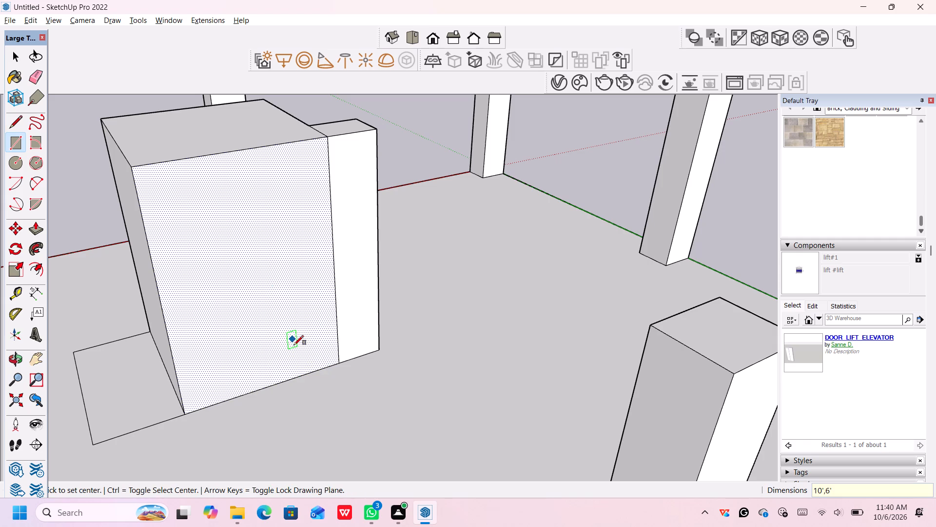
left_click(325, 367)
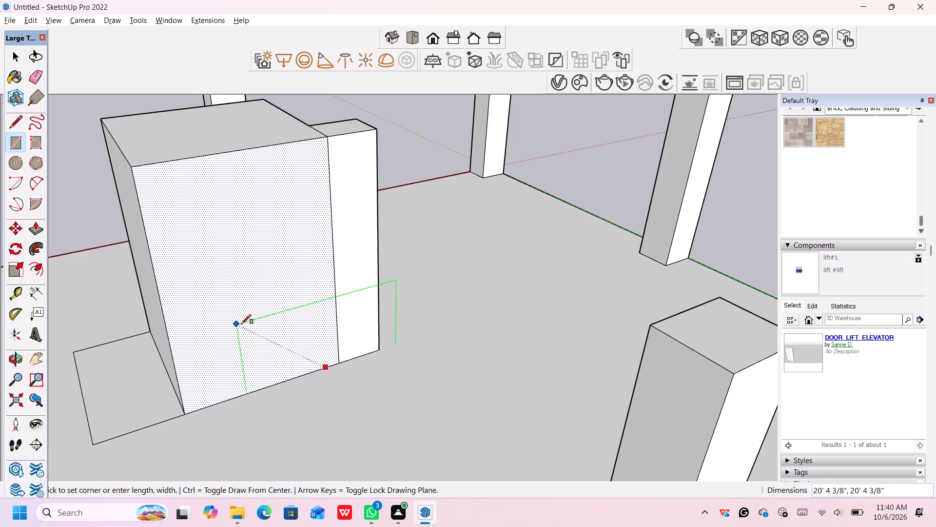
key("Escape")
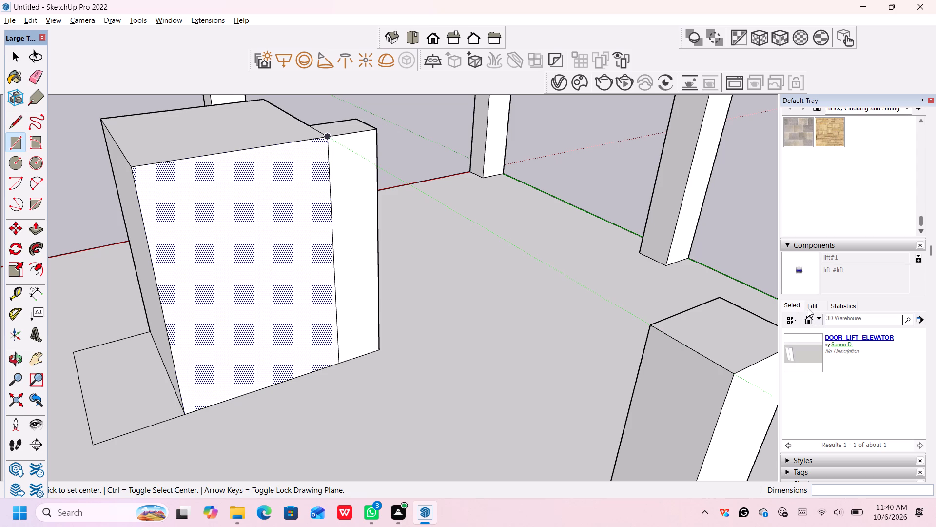
Return to the earlier elevator door results and place the Porta Elevador component at the base of the lift block's front face, near the column.
left_click(788, 446)
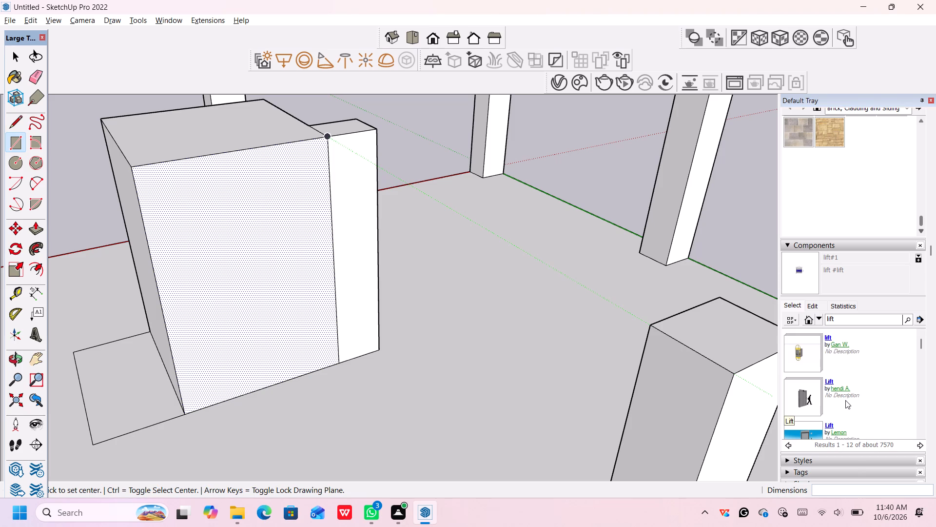
double_click(806, 404)
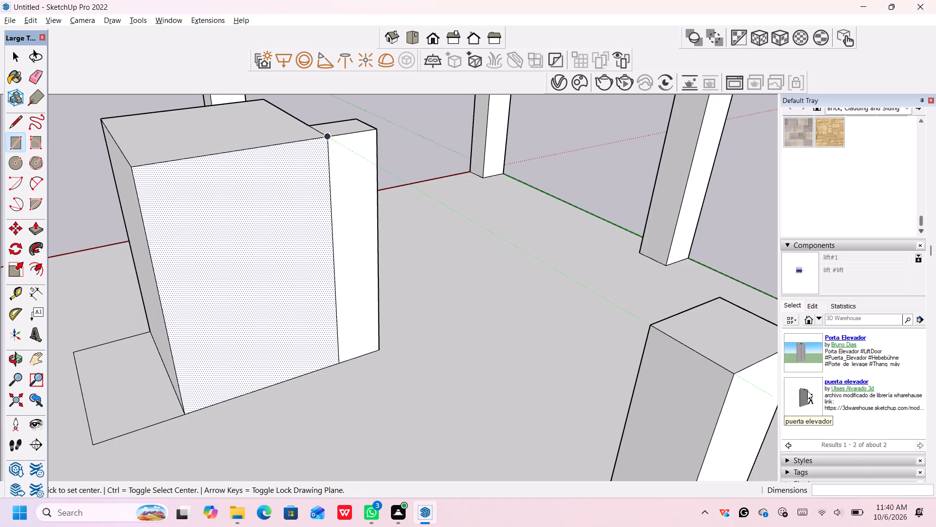
left_click(811, 350)
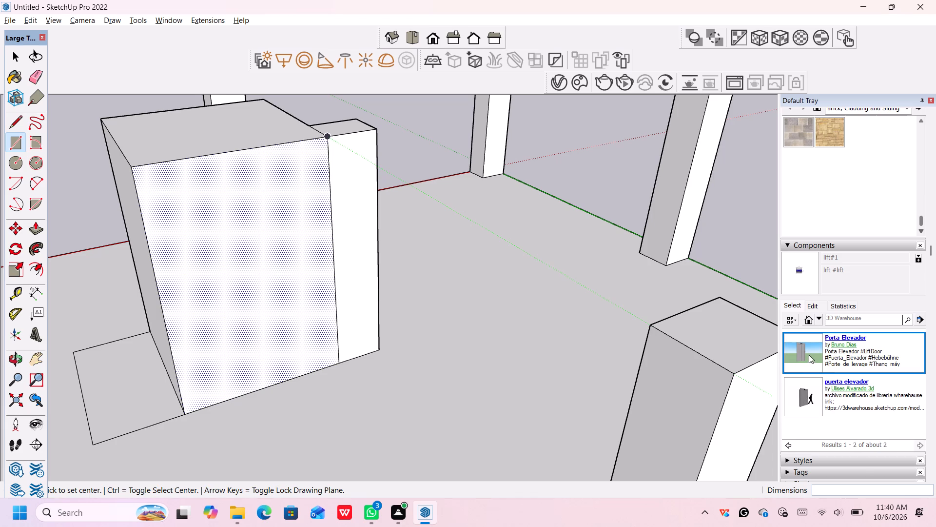
double_click(809, 355)
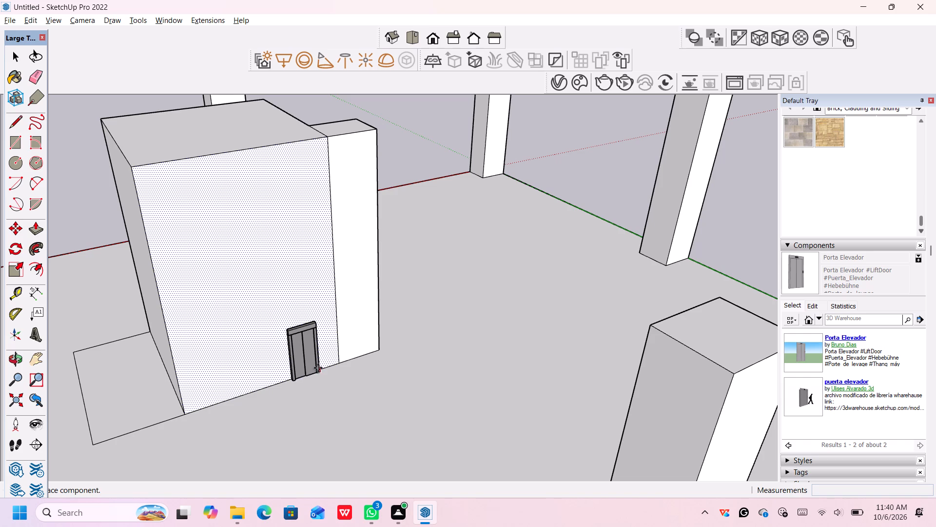
scroll(323, 365, "up", 4)
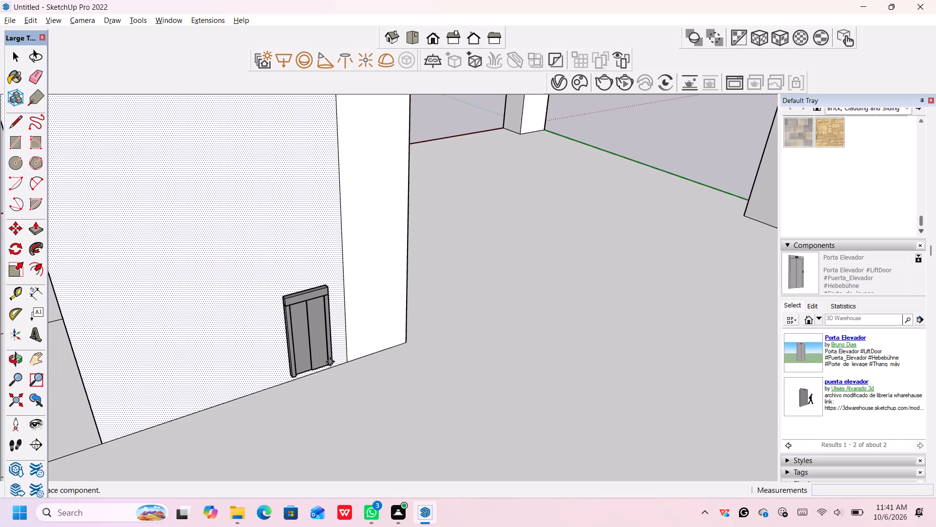
left_click(332, 364)
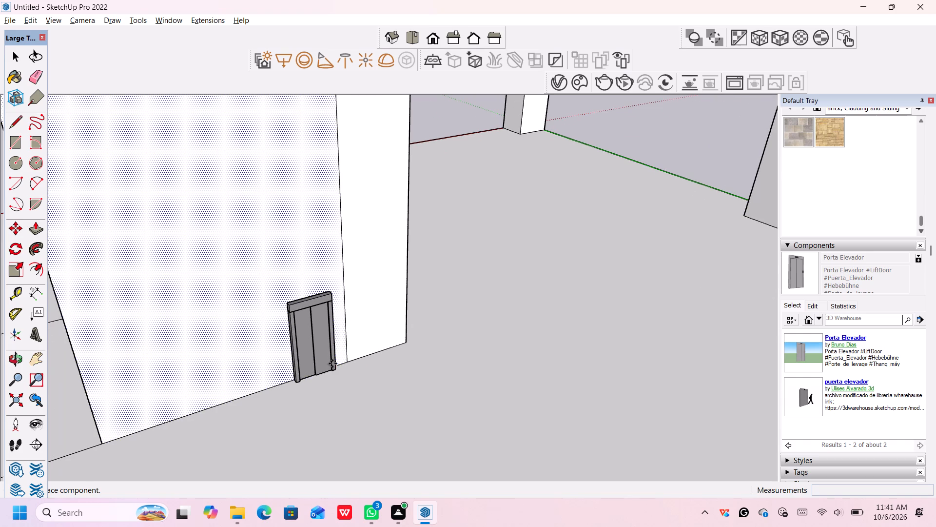
scroll(323, 378, "up", 4)
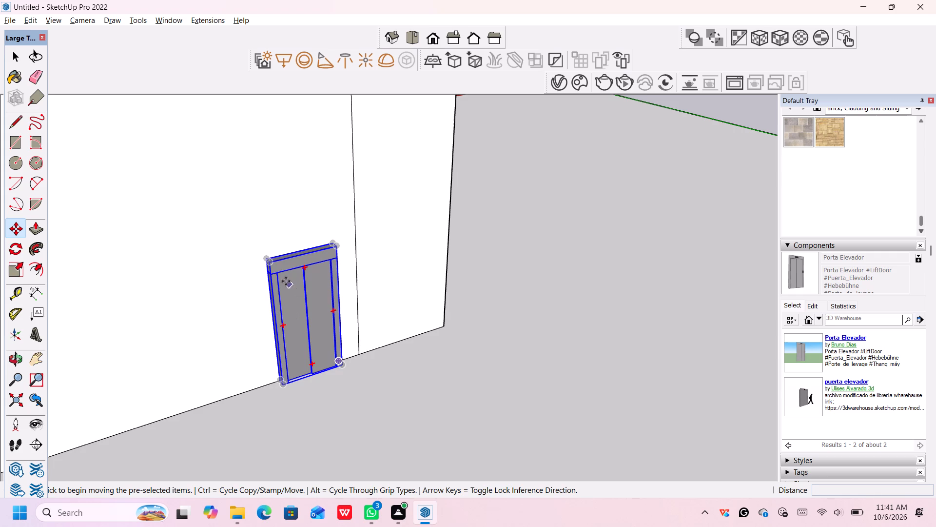
scroll(269, 263, "up", 3)
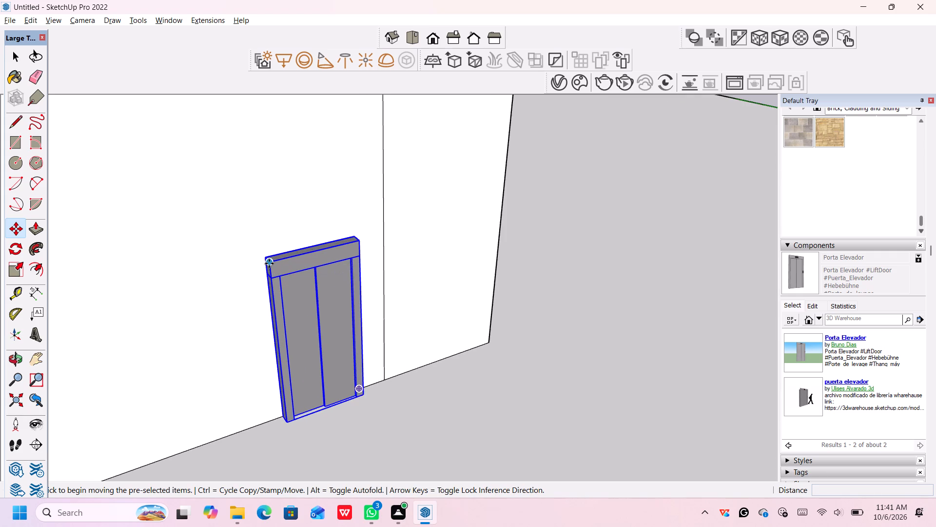
Scale the elevator door up uniformly from its upper corner by a factor of about 2.27, keeping its opposite base corner fixed.
left_click(8, 276)
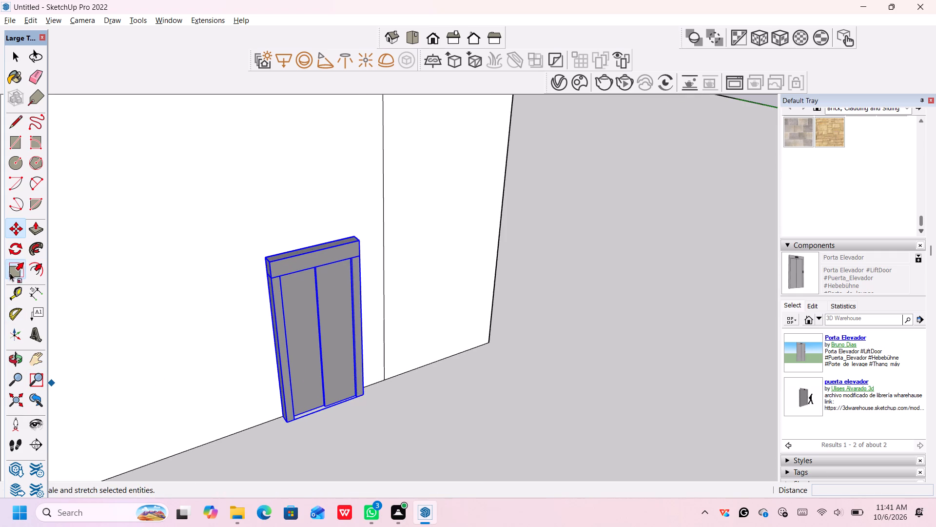
left_click(270, 261)
scroll(132, 244, "down", 10)
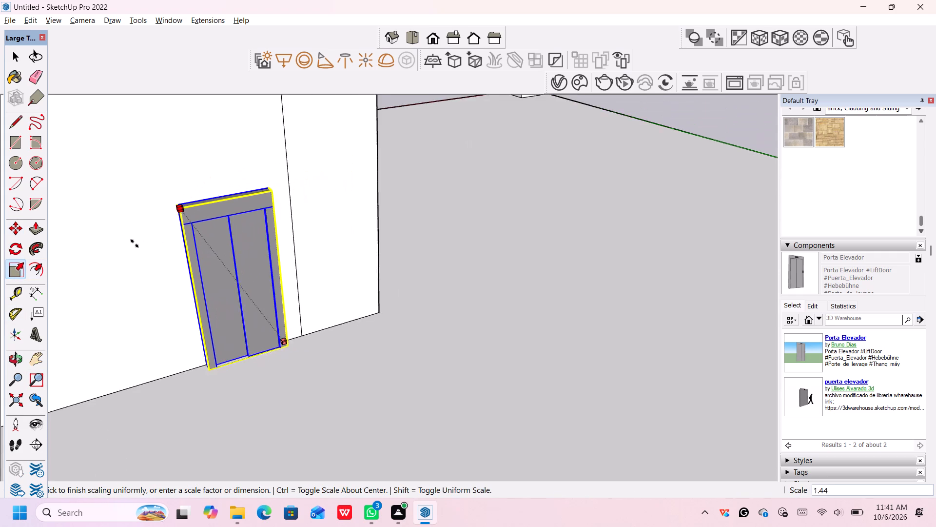
scroll(135, 243, "down", 16)
middle_click_drag(144, 243, 228, 246)
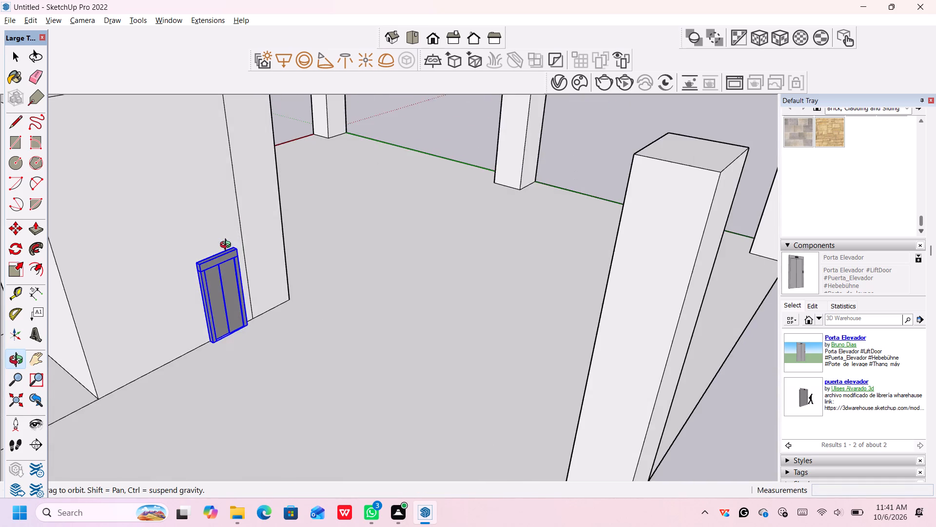
middle_click_drag(228, 246, 224, 248)
scroll(113, 185, "down", 5)
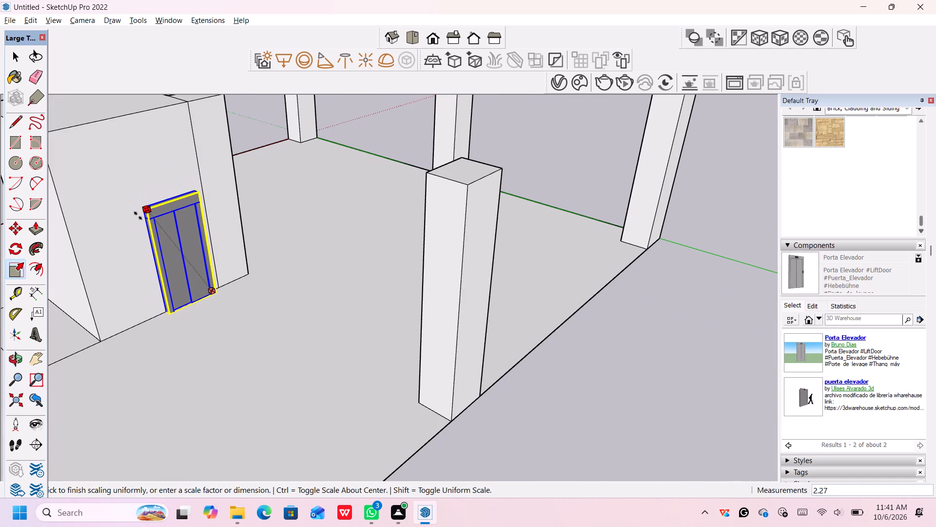
left_click(138, 216)
Scale the elevator door down slightly from its upper corner, by a factor of about 0.97.
scroll(238, 267, "down", 5)
middle_click_drag(261, 272, 195, 272)
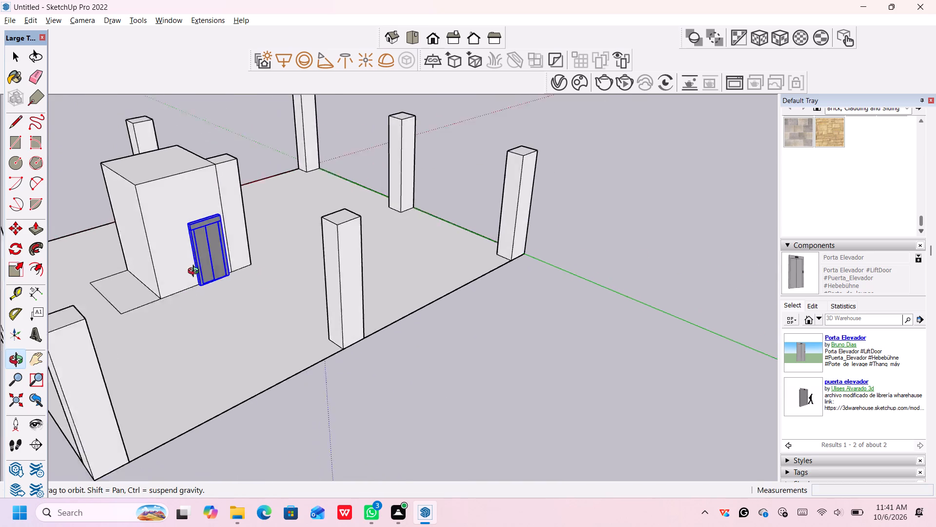
middle_click_drag(195, 272, 133, 261)
scroll(259, 229, "up", 4)
middle_click_drag(243, 278, 243, 248)
scroll(236, 204, "up", 5)
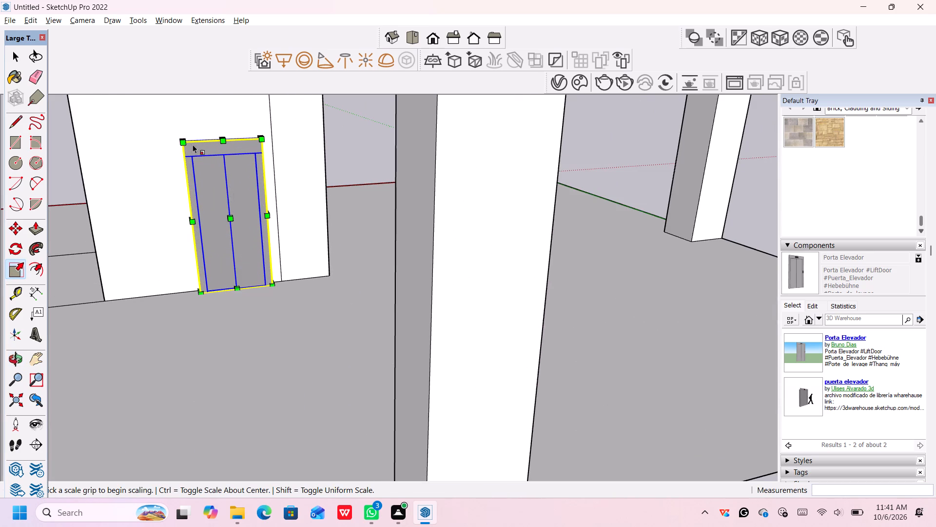
left_click(183, 141)
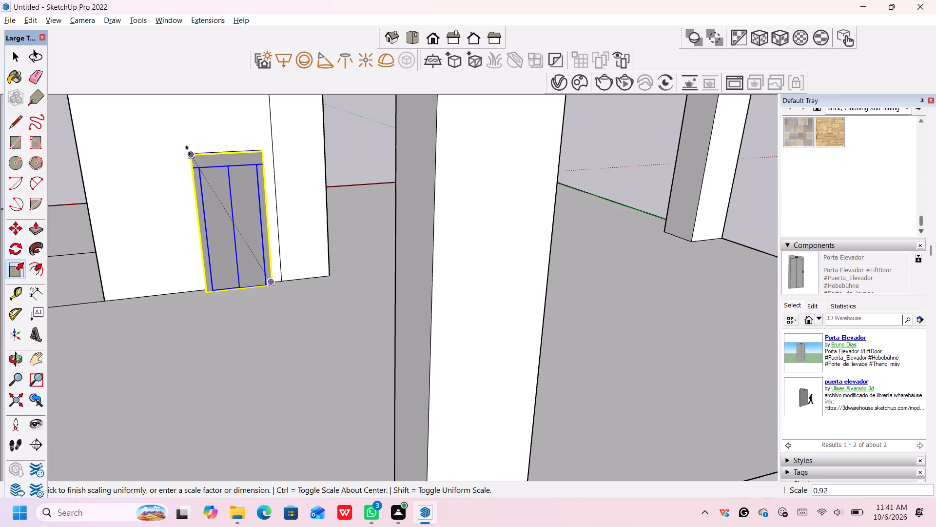
left_click(185, 146)
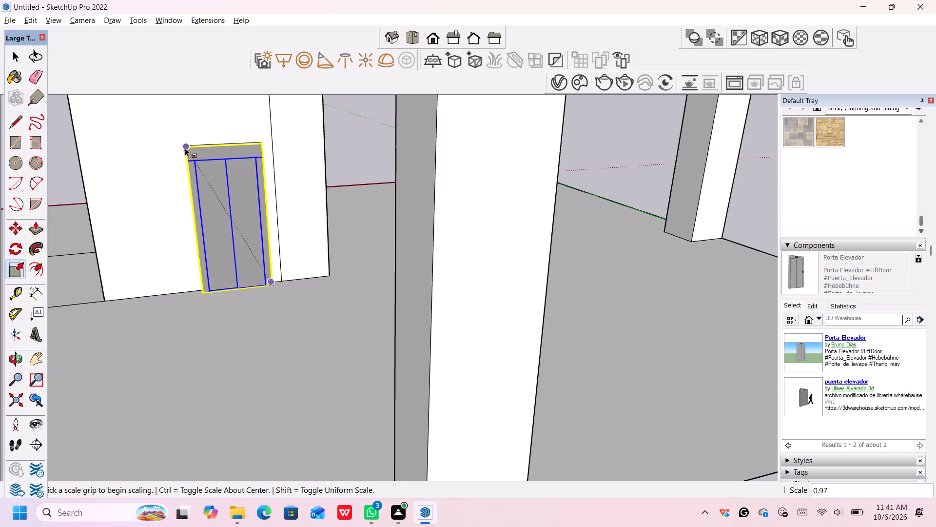
Examine the elevator door, the lift block and the surrounding columns from all sides of the building.
scroll(236, 284, "down", 11)
middle_click_drag(224, 324, 352, 316)
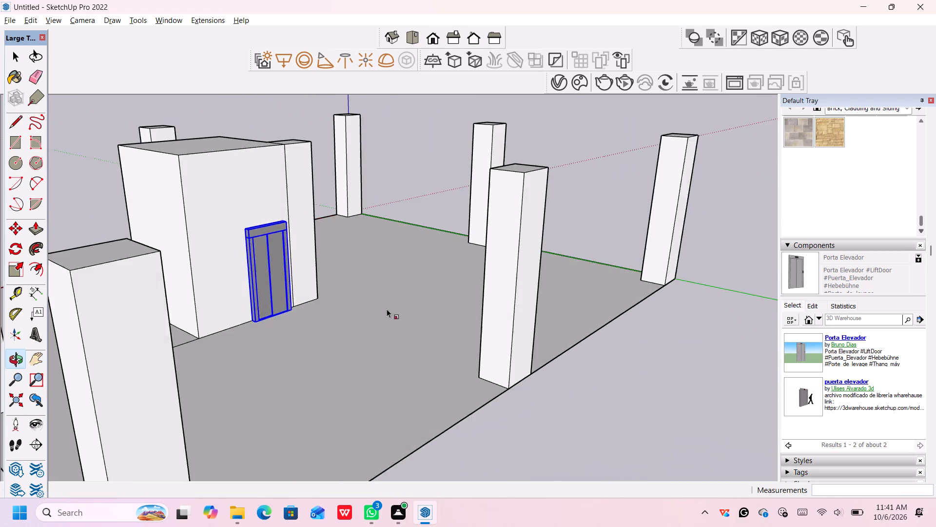
middle_click_drag(279, 340, 454, 317)
scroll(335, 339, "down", 10)
middle_click_drag(271, 340, 275, 341)
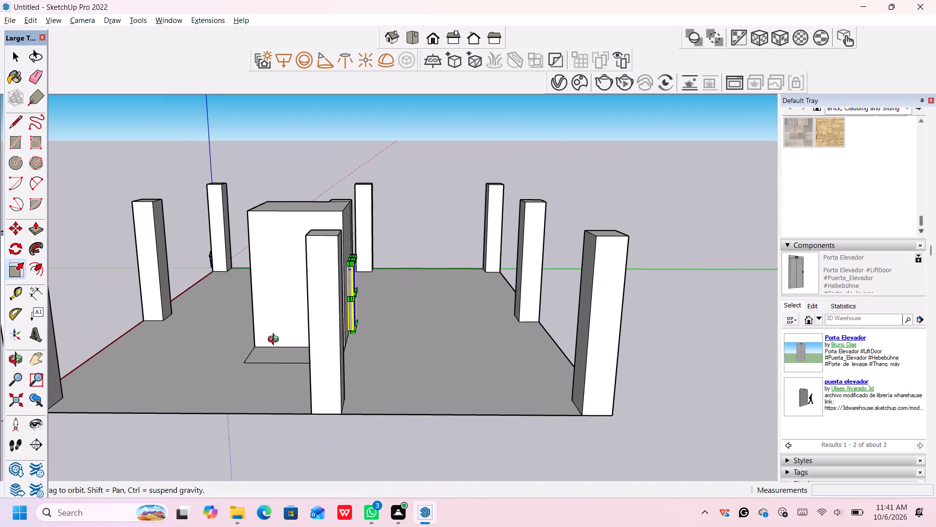
middle_click_drag(275, 341, 370, 330)
middle_click_drag(269, 335, 420, 339)
scroll(353, 353, "down", 1)
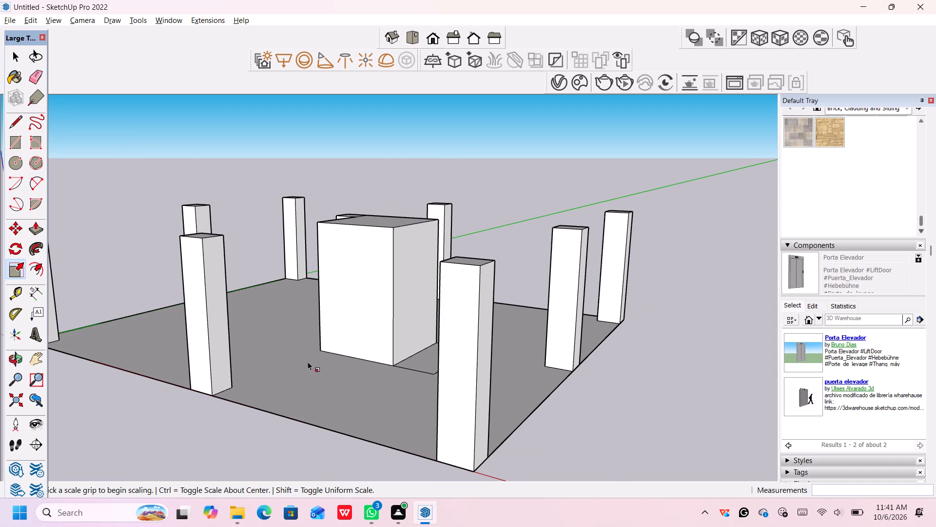
middle_click_drag(308, 362, 439, 345)
scroll(393, 358, "down", 11)
middle_click_drag(390, 363, 418, 356)
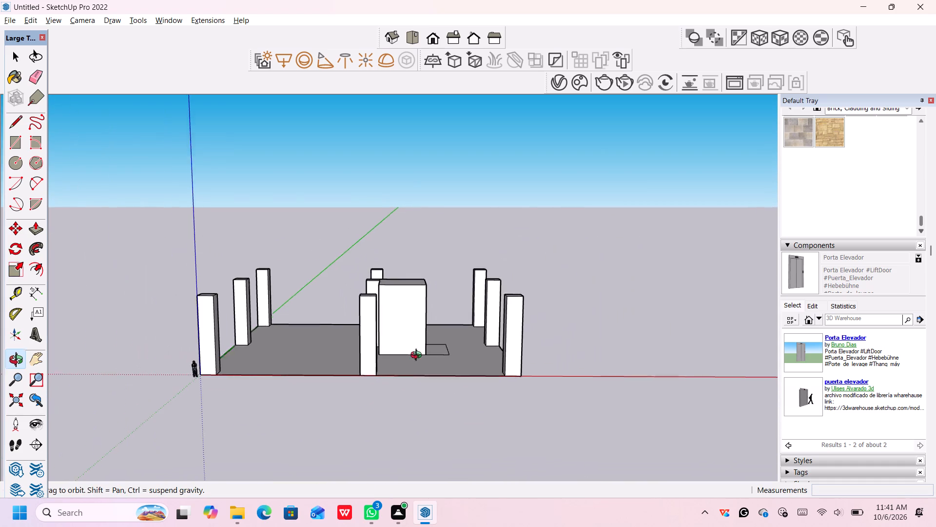
middle_click_drag(418, 356, 463, 345)
Delete the human scale figure standing at the origin beside the corner column.
scroll(326, 330, "up", 3)
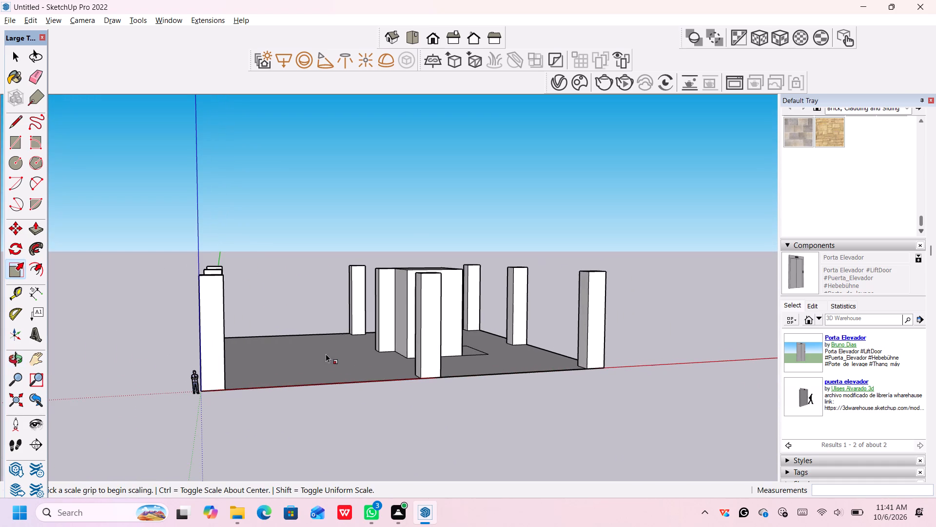
middle_click_drag(326, 355, 427, 350)
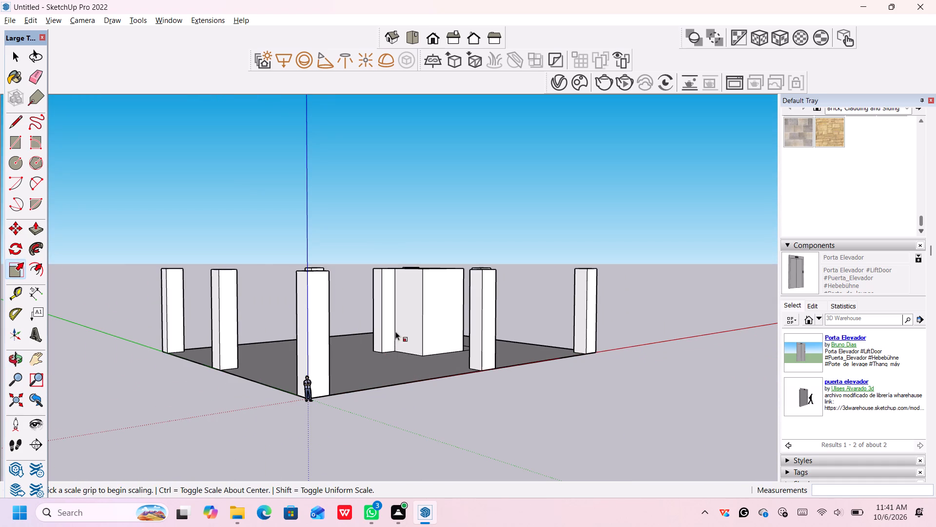
middle_click_drag(394, 347, 360, 344)
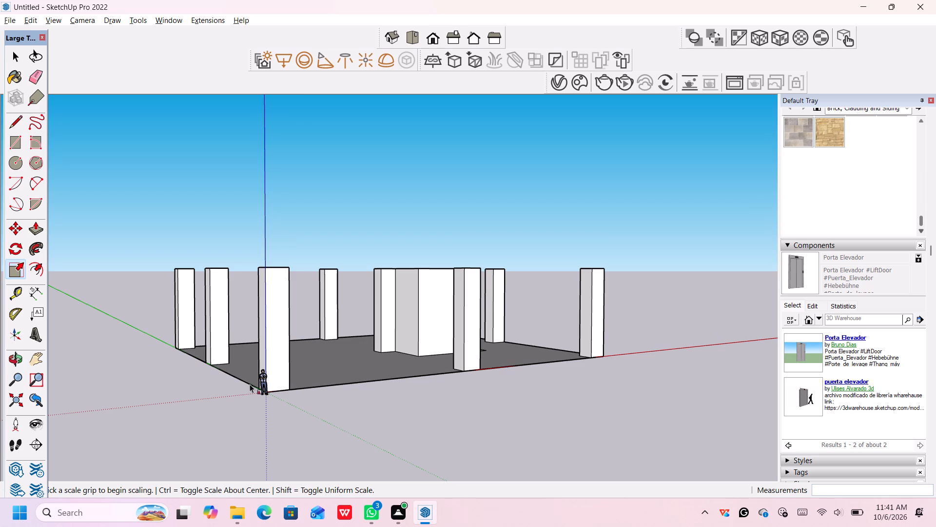
left_click(266, 382)
left_click(261, 387)
key("Escape")
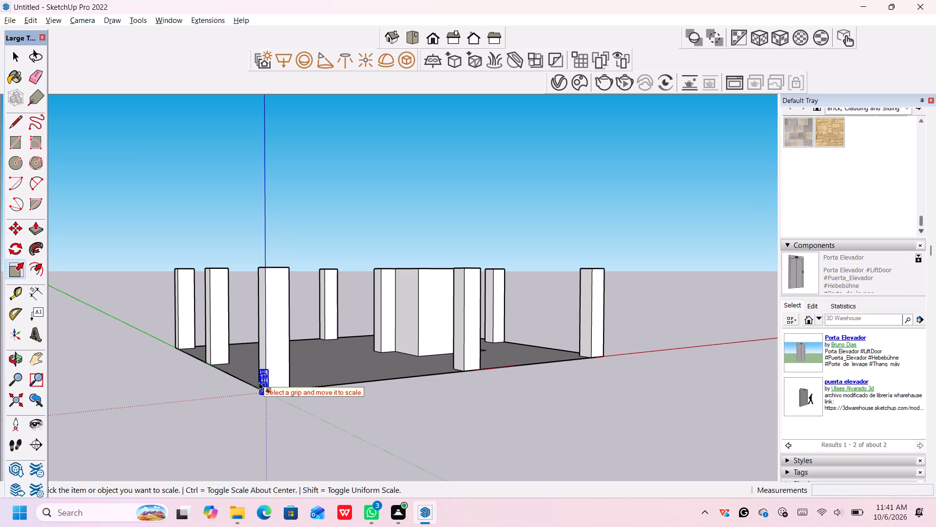
left_click(260, 380)
key("Delete")
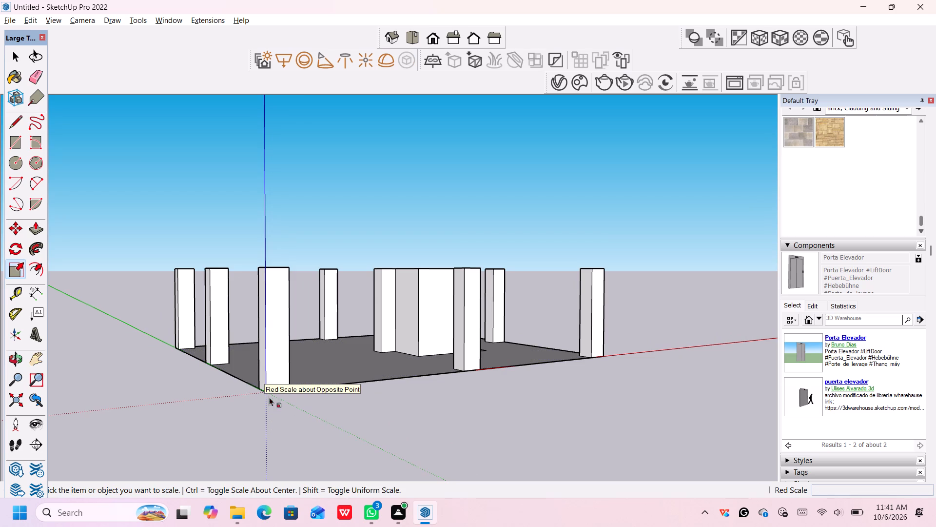
Examine the column layout from several sides, then the floor rectangle beside the lift block up close.
middle_click_drag(417, 404, 272, 440)
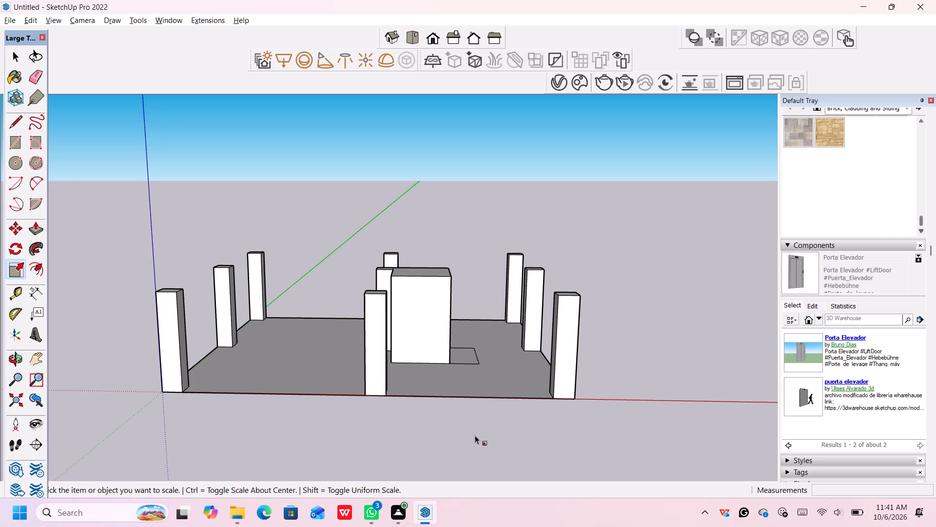
middle_click_drag(464, 441, 444, 446)
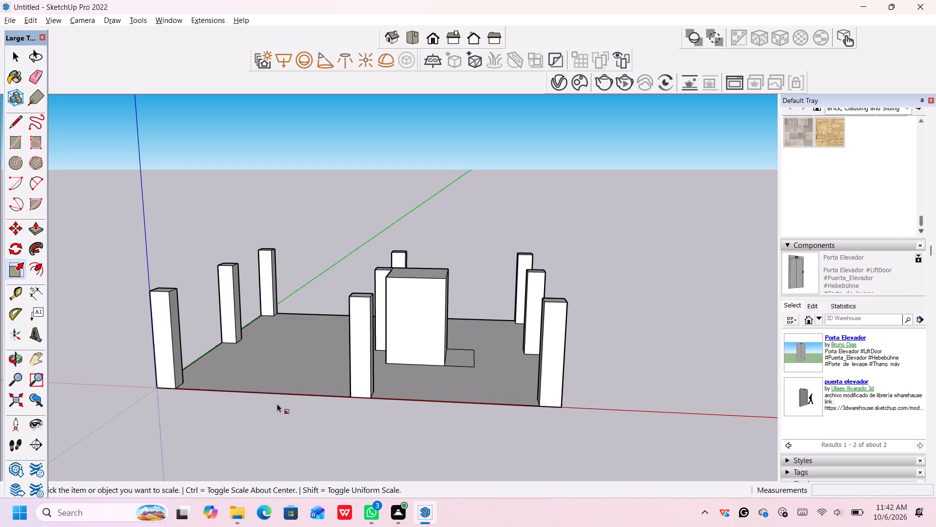
middle_click_drag(276, 405, 393, 408)
scroll(441, 355, "up", 3)
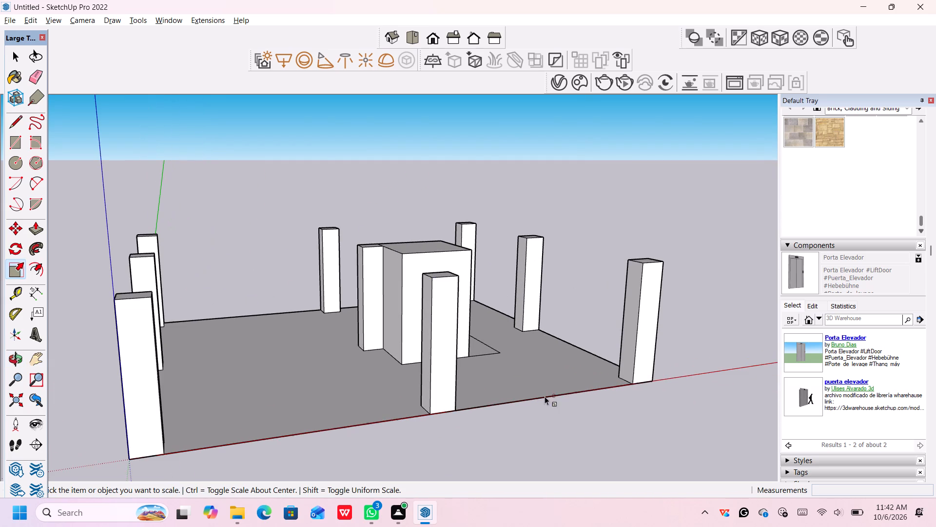
middle_click_drag(550, 405, 366, 438)
scroll(341, 437, "down", 5)
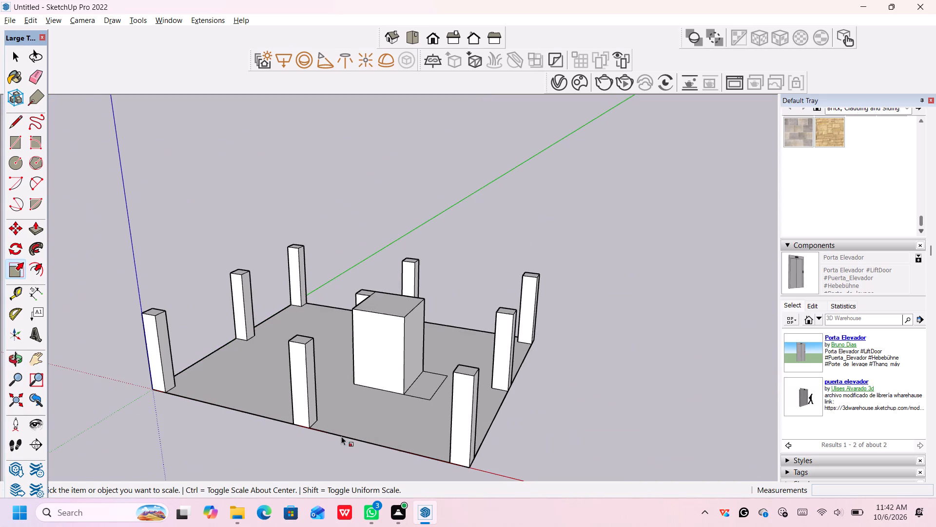
middle_click_drag(330, 443, 358, 430)
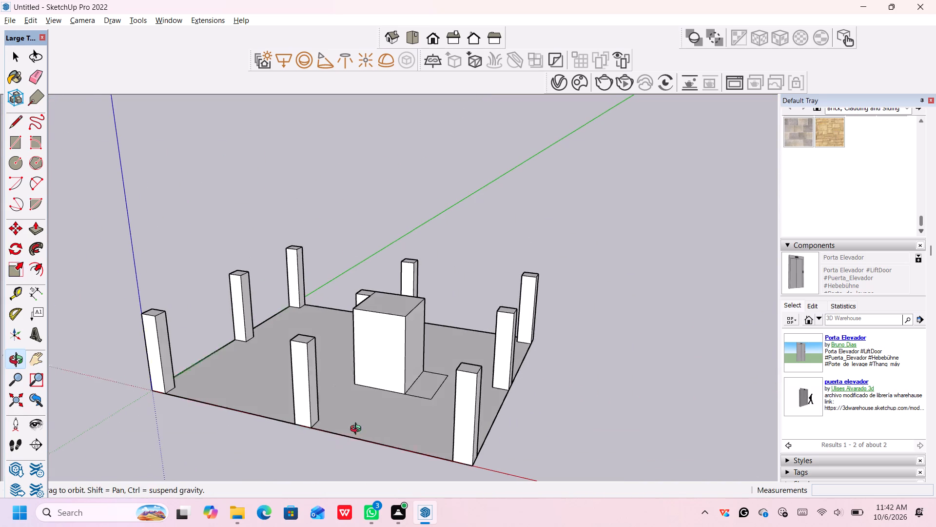
middle_click_drag(358, 430, 392, 409)
middle_click_drag(309, 424, 330, 422)
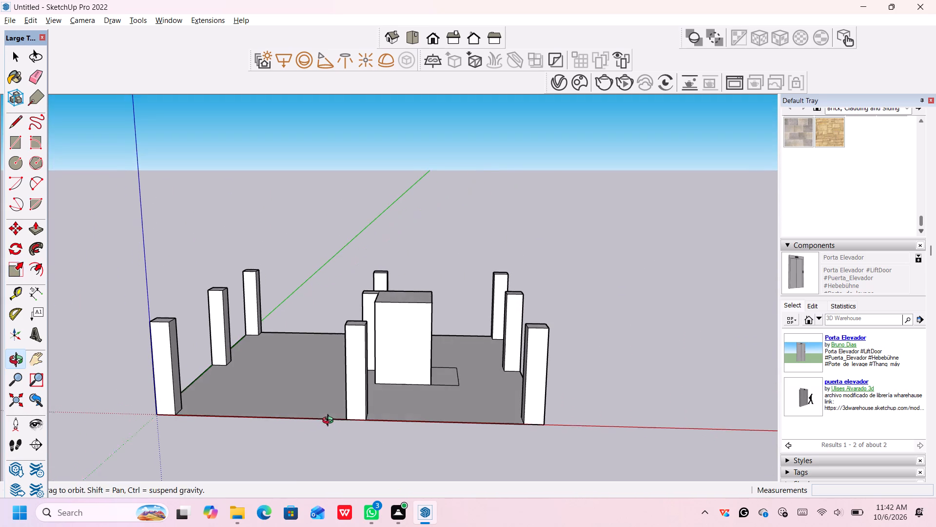
middle_click_drag(330, 422, 330, 421)
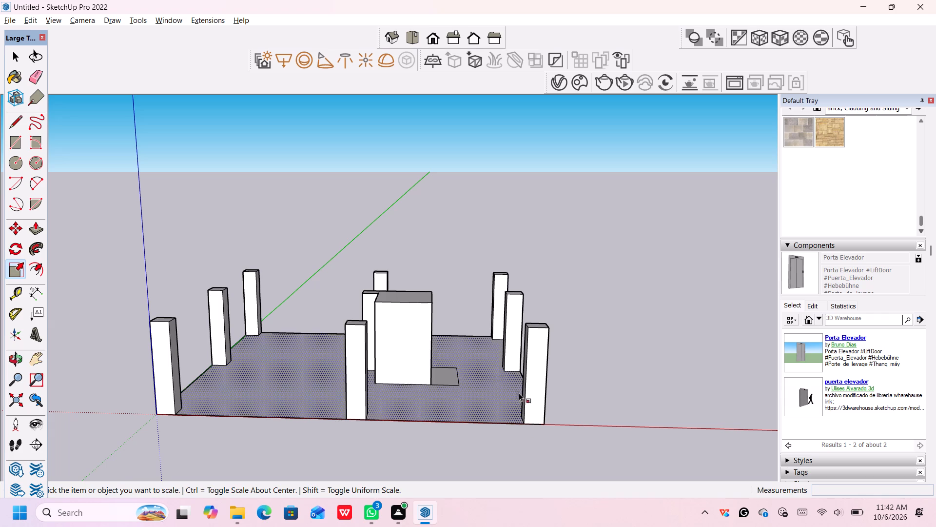
middle_click_drag(383, 381, 364, 419)
middle_click_drag(443, 388, 438, 388)
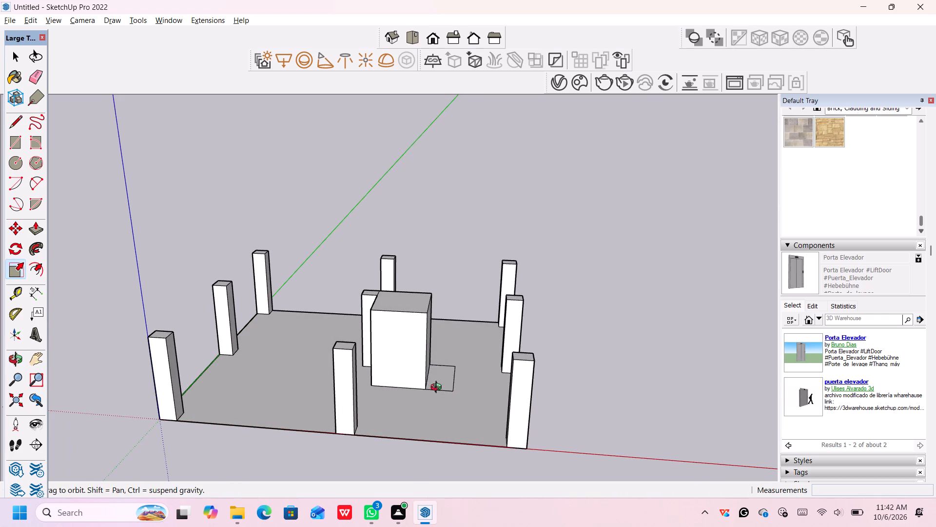
middle_click_drag(438, 388, 312, 388)
middle_click_drag(363, 351, 189, 382)
middle_click_drag(378, 342, 118, 345)
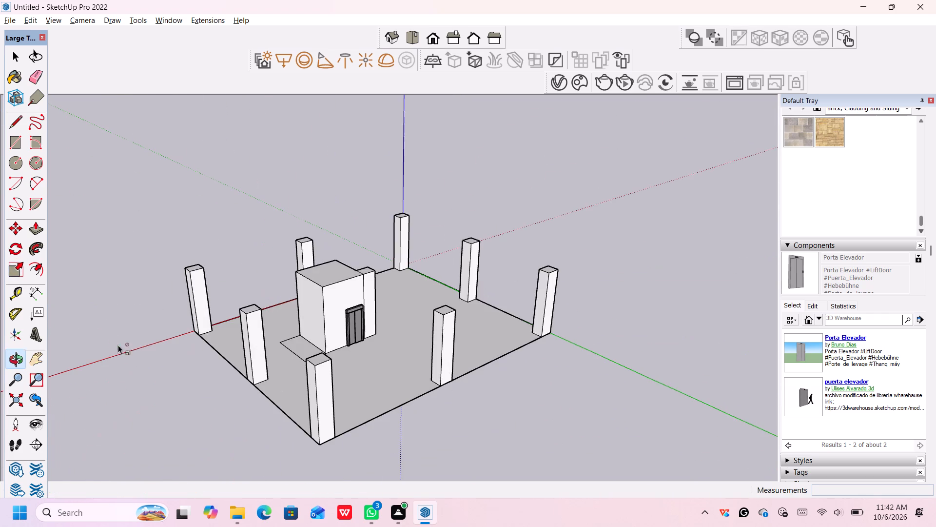
middle_click_drag(334, 331, 306, 320)
scroll(306, 326, "up", 3)
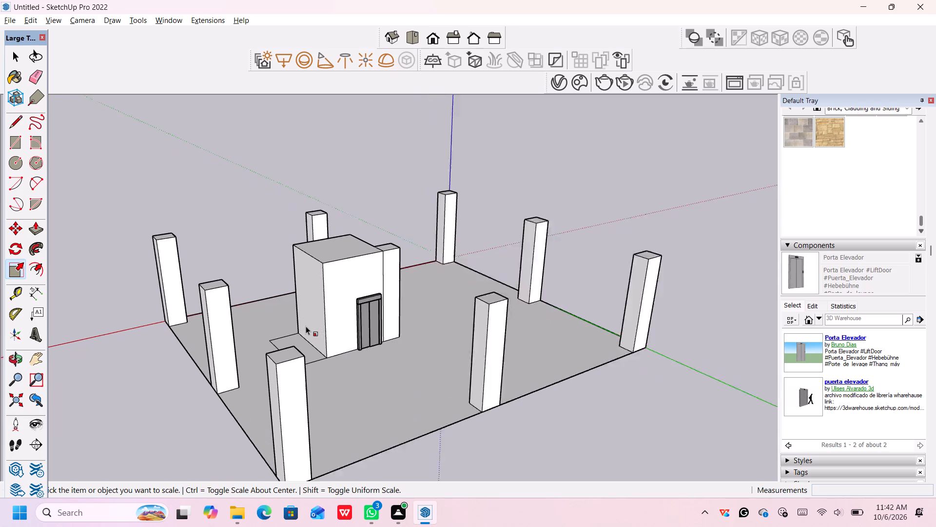
scroll(306, 326, "up", 1)
middle_click_drag(296, 310, 358, 324)
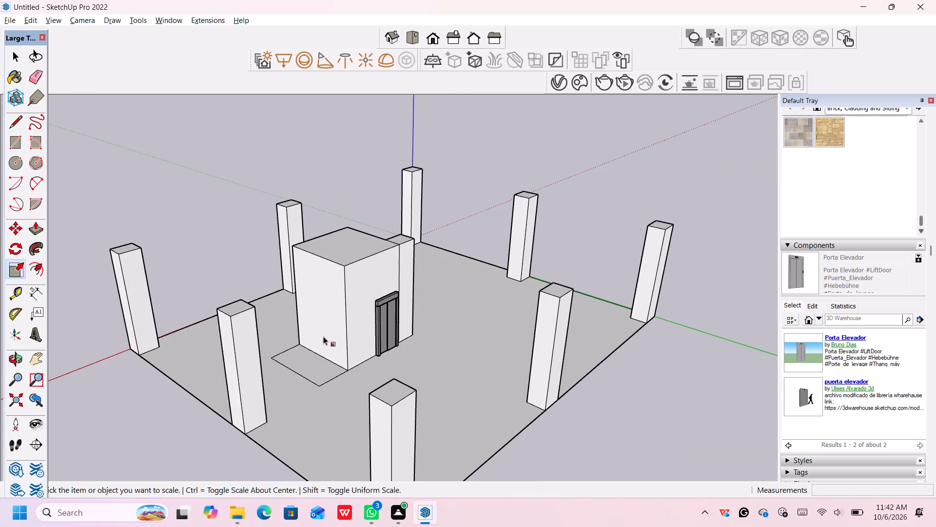
middle_click_drag(322, 339, 426, 333)
middle_click_drag(334, 355, 485, 358)
middle_click_drag(409, 377, 498, 371)
scroll(434, 372, "up", 3)
middle_click_drag(444, 383, 205, 406)
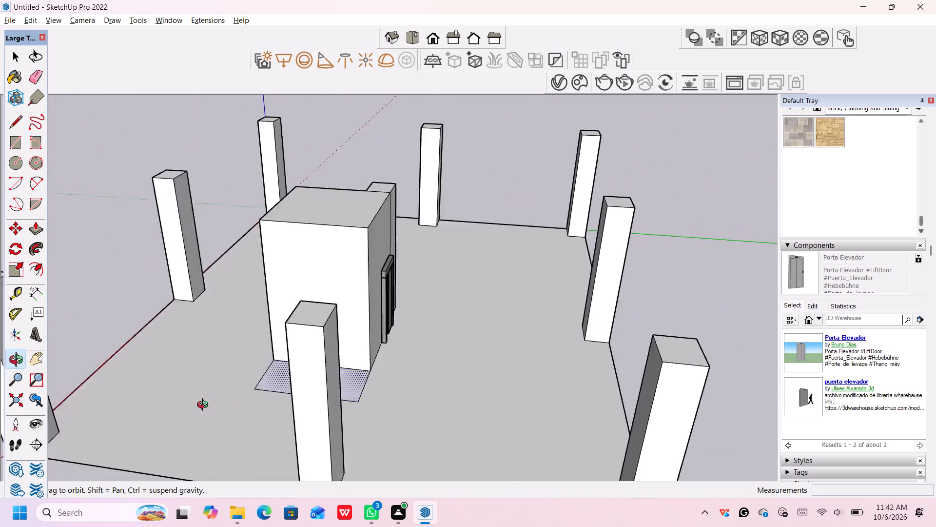
middle_click_drag(205, 406, 159, 406)
middle_click_drag(397, 350, 206, 385)
scroll(245, 298, "up", 3)
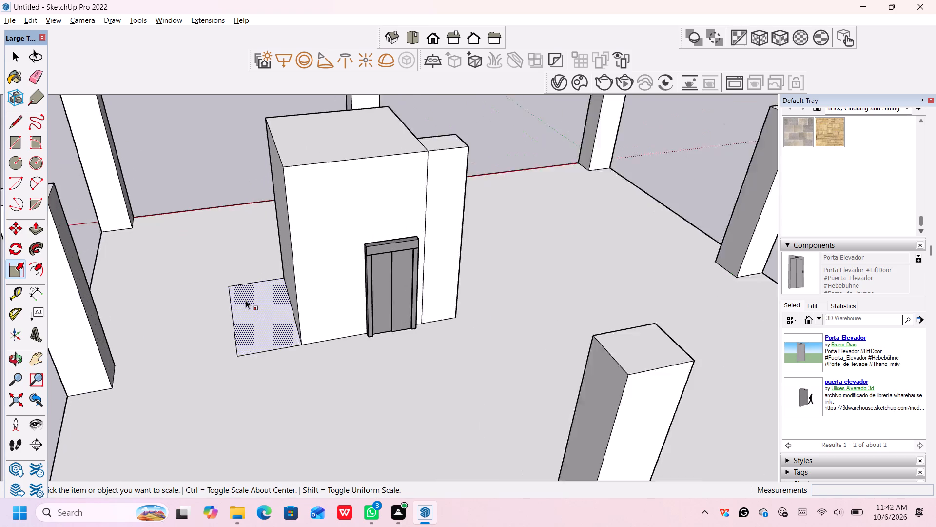
scroll(246, 300, "up", 1)
scroll(275, 327, "up", 8)
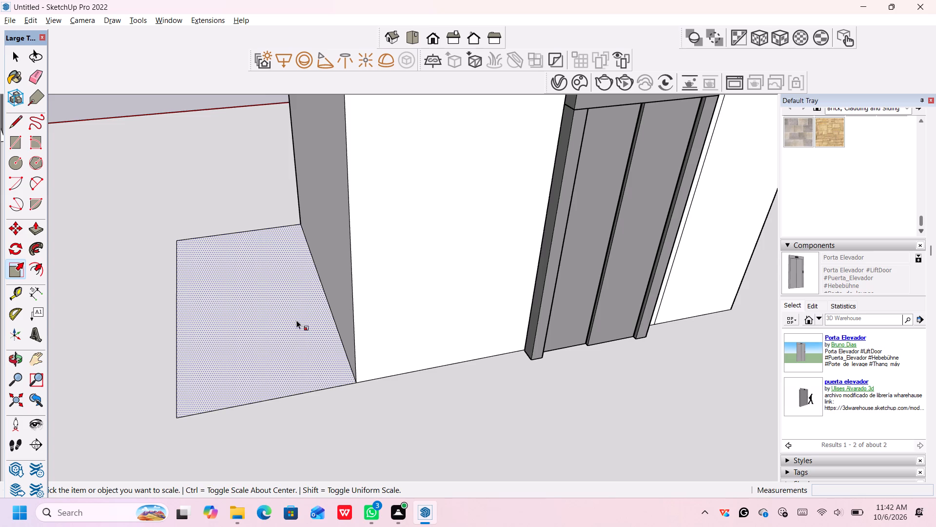
Search the 3D Warehouse components for "staircase".
left_click(866, 319)
key("s")
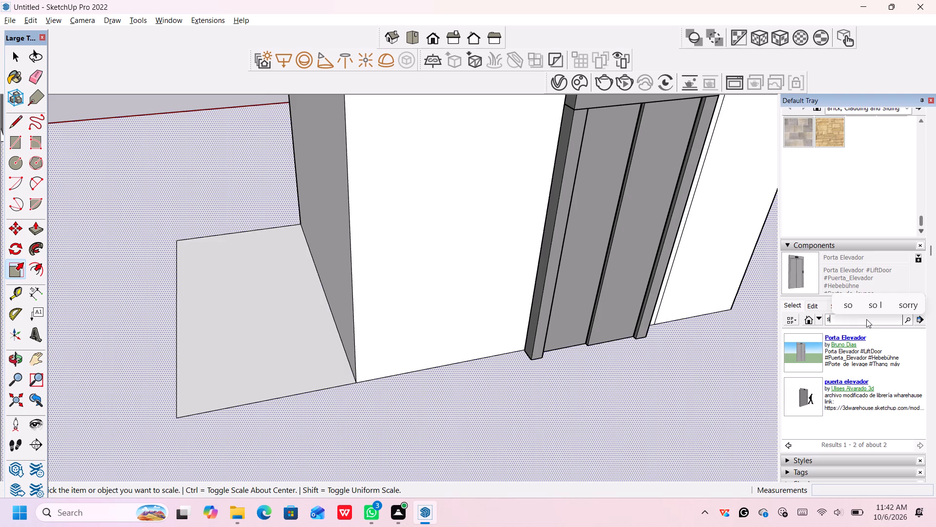
type("ta")
type("ir")
type("case")
key("Return")
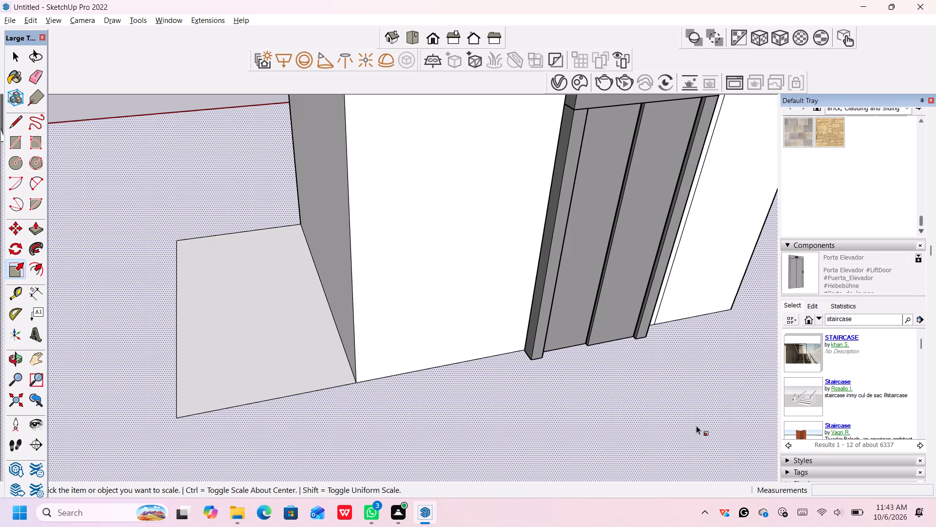
Browse the staircase models, load the Escalier component and place it at the lift block's base corner beside the floor rectangle.
scroll(814, 373, "down", 2)
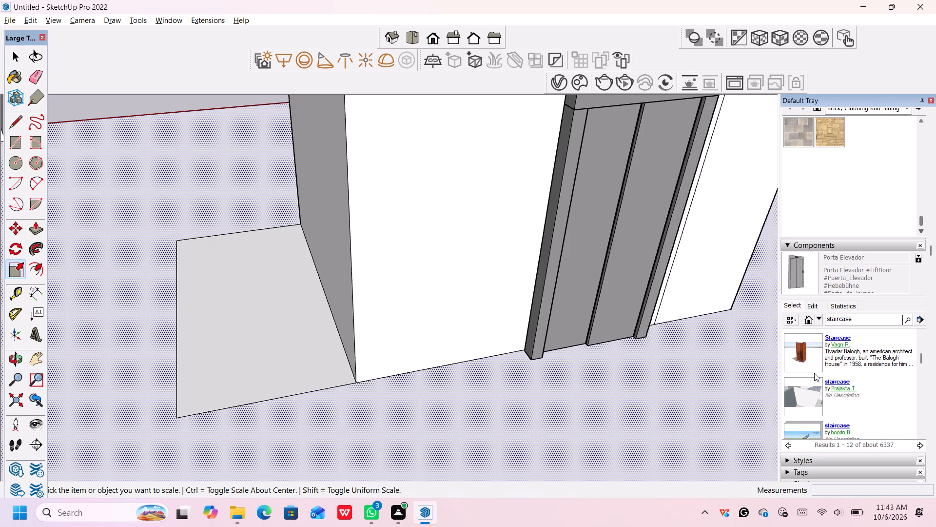
scroll(814, 374, "up", 2)
scroll(816, 406, "down", 4)
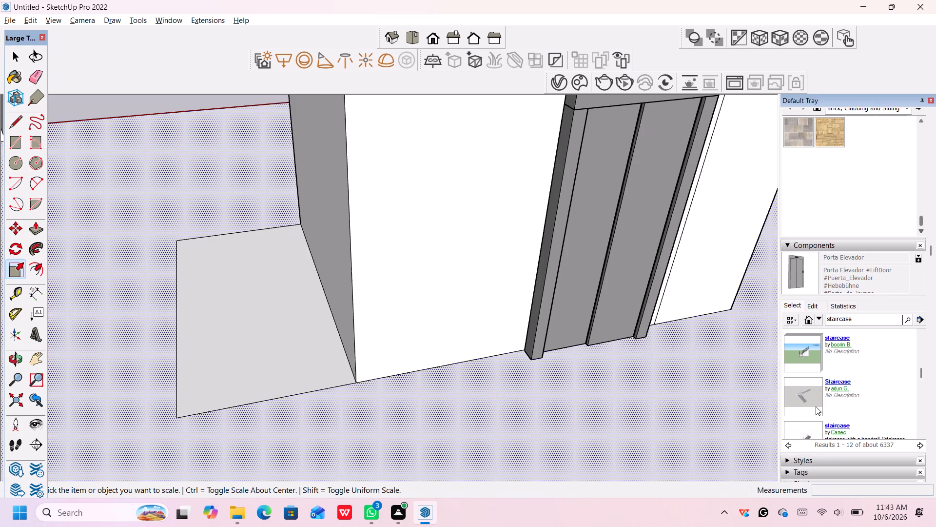
scroll(816, 406, "down", 3)
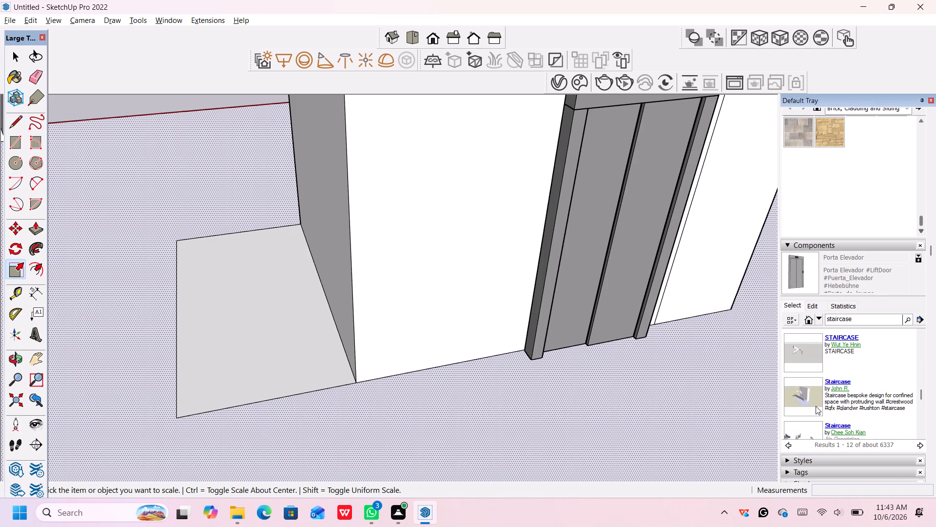
scroll(816, 406, "down", 4)
scroll(816, 405, "up", 1)
left_click(812, 399)
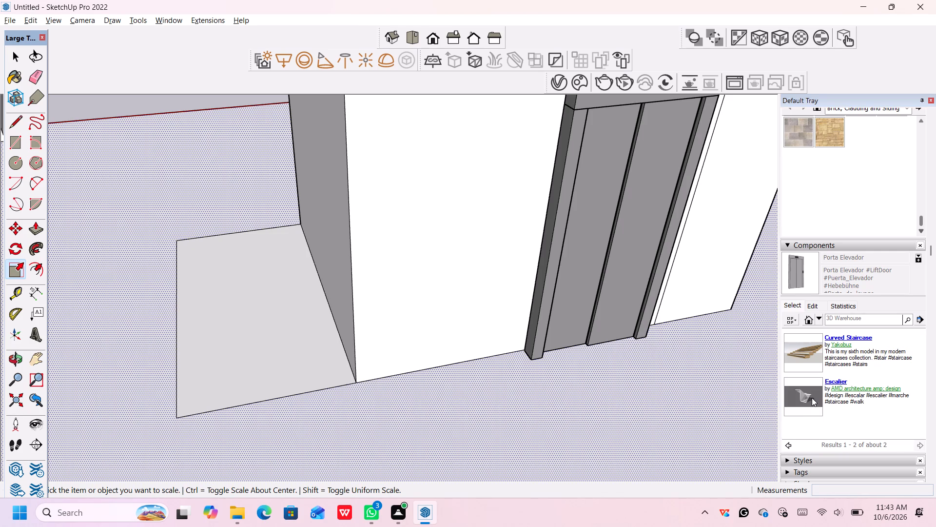
left_click(811, 397)
double_click(810, 397)
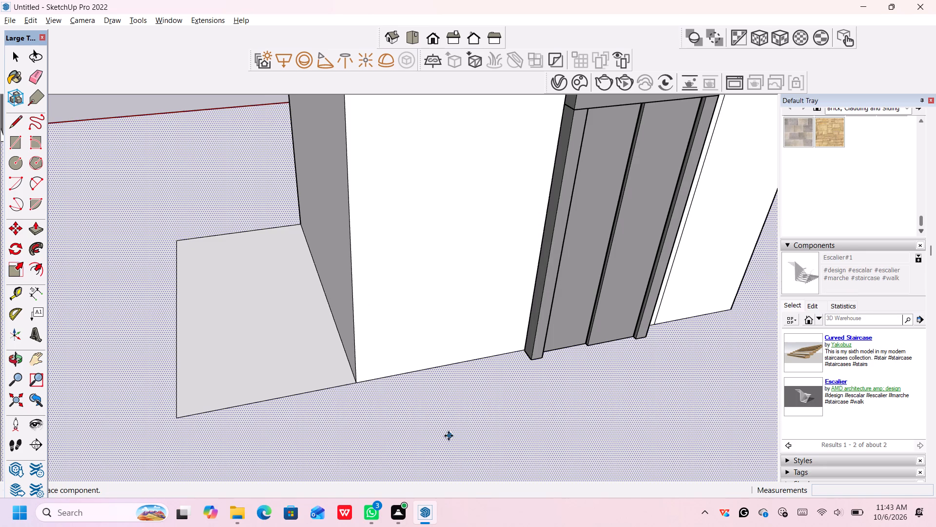
scroll(354, 388, "down", 11)
left_click(358, 384)
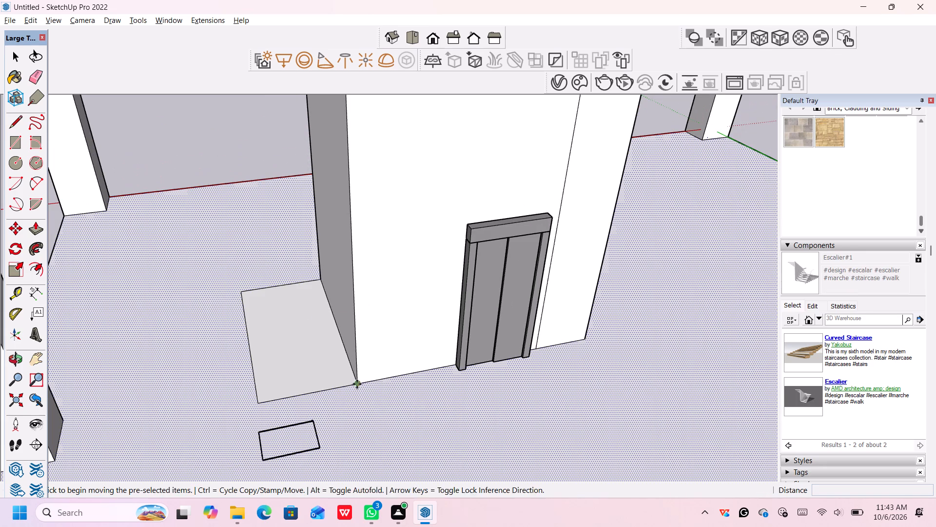
Examine the placed staircase from several sides in relation to the lift block and the surrounding columns.
scroll(335, 389, "down", 20)
scroll(335, 389, "down", 1)
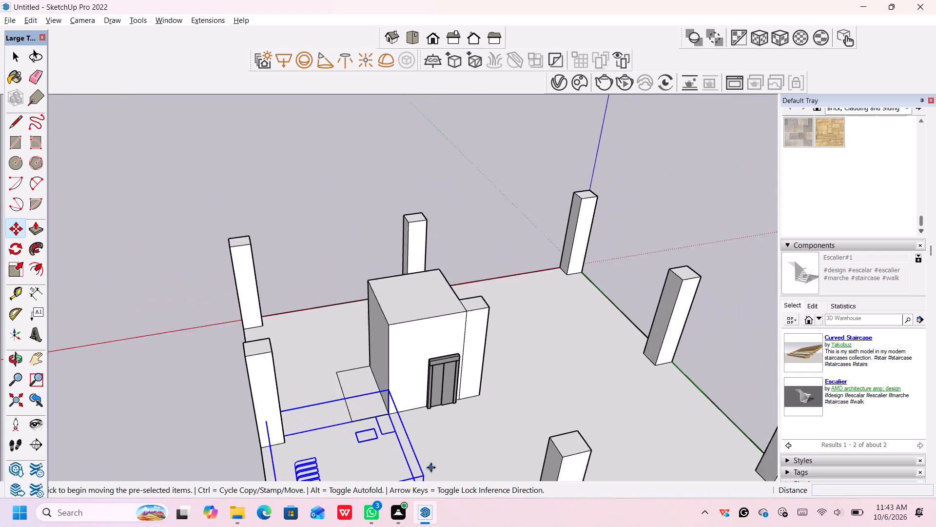
scroll(431, 467, "down", 9)
middle_click_drag(431, 461, 407, 317)
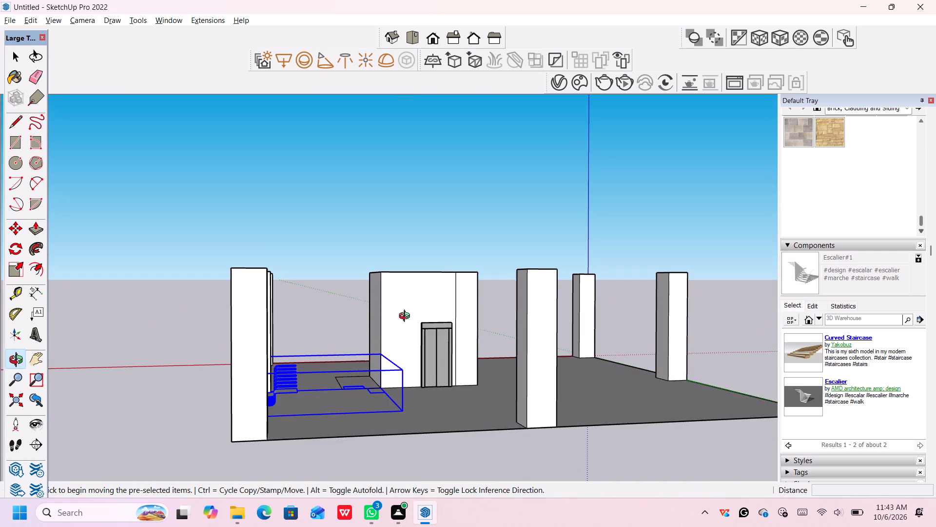
scroll(301, 393, "up", 3)
middle_click_drag(253, 415, 506, 409)
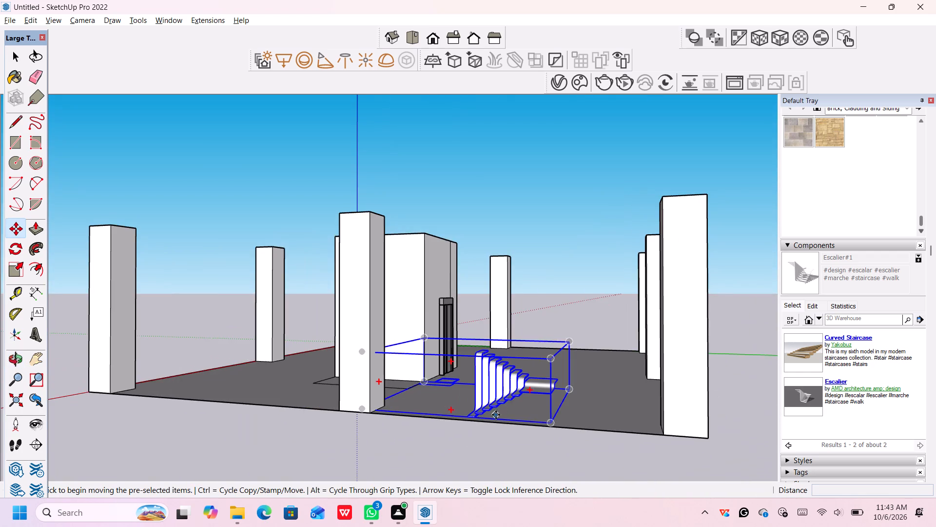
scroll(493, 415, "up", 5)
middle_click_drag(493, 415, 611, 402)
scroll(624, 396, "up", 4)
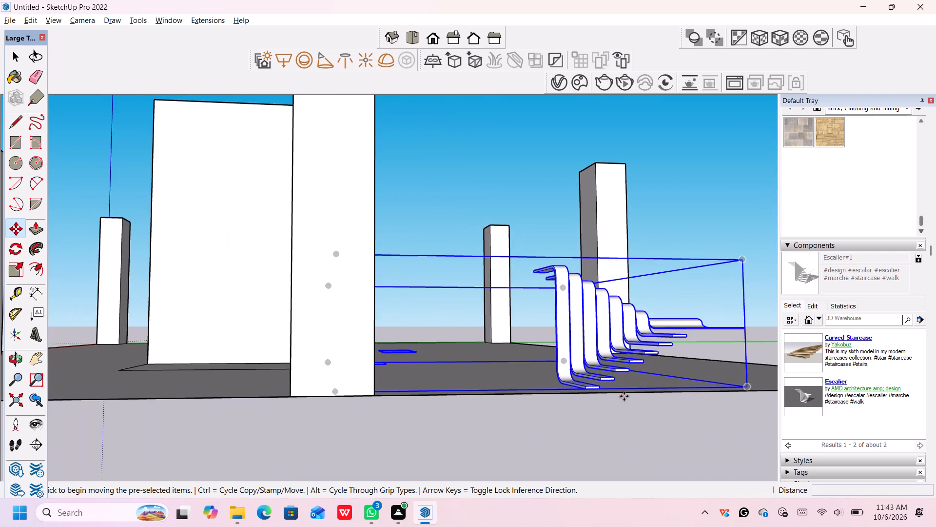
middle_click_drag(667, 368, 447, 413)
middle_click(446, 413)
scroll(157, 418, "up", 2)
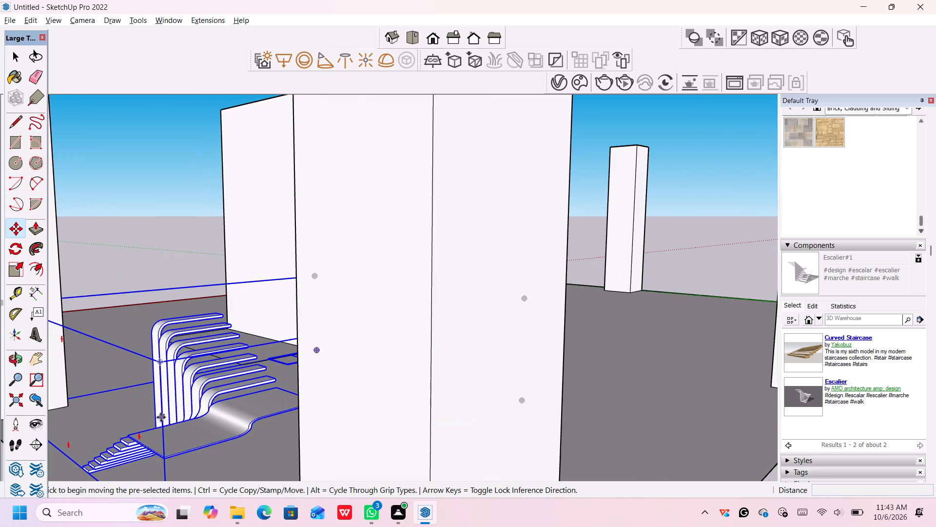
middle_click_drag(162, 420, 289, 437)
scroll(358, 420, "down", 5)
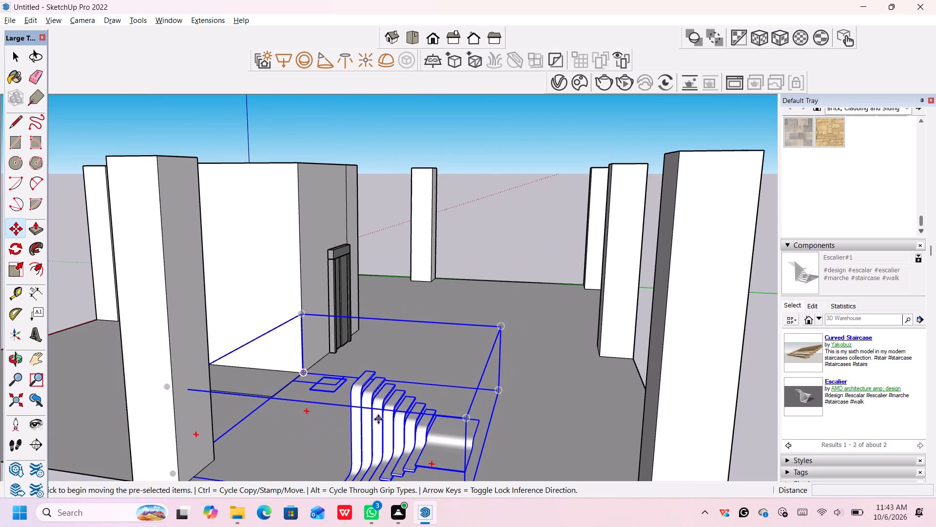
scroll(377, 423, "down", 3)
middle_click_drag(381, 427, 409, 402)
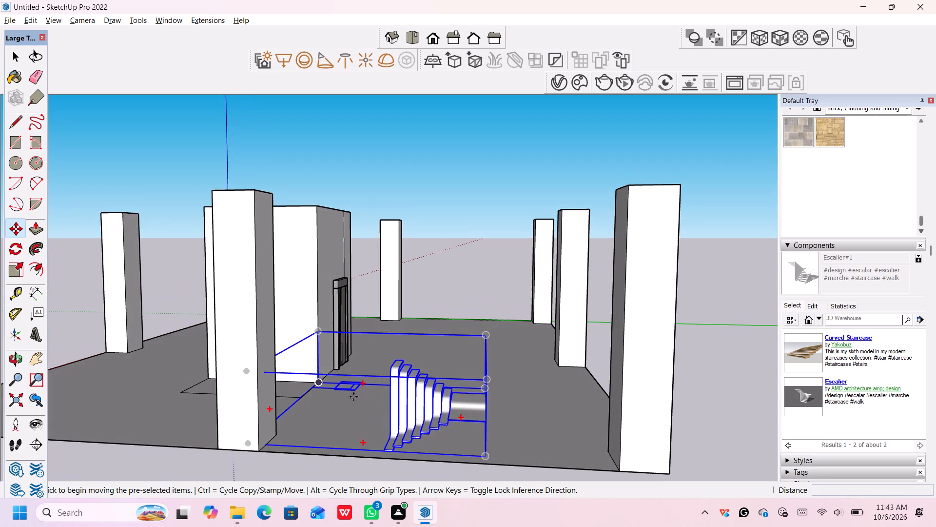
Move the staircase about 42' 6" by its stepped foot corner to the outer corner of the floor rectangle behind the lift block.
scroll(339, 394, "up", 2)
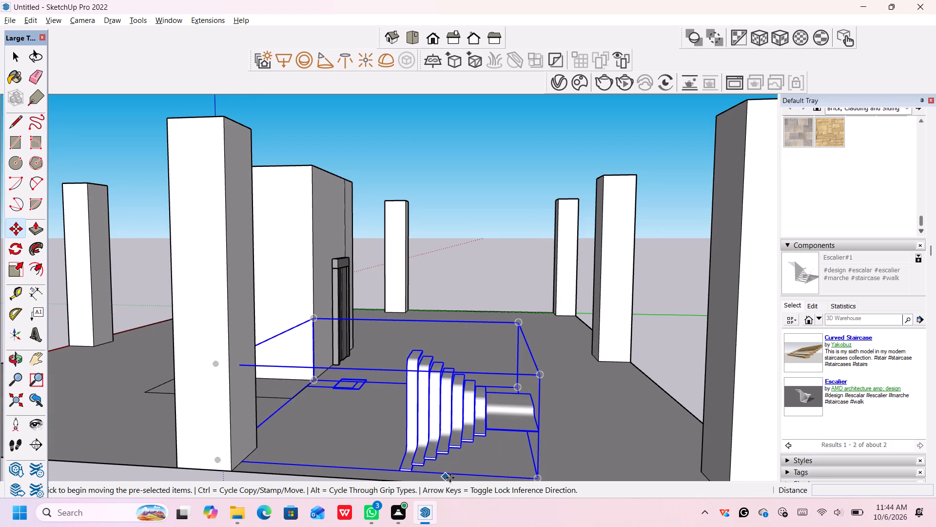
middle_click_drag(435, 464, 472, 461)
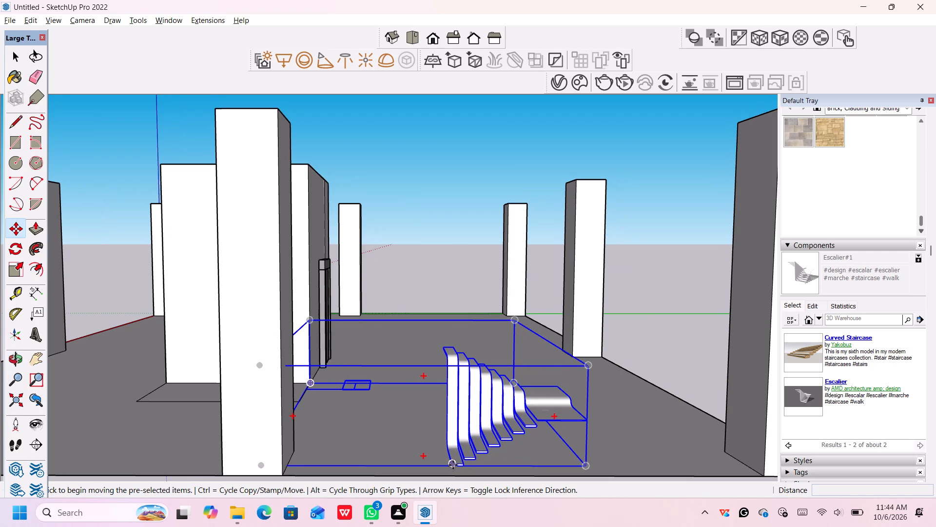
left_click(453, 465)
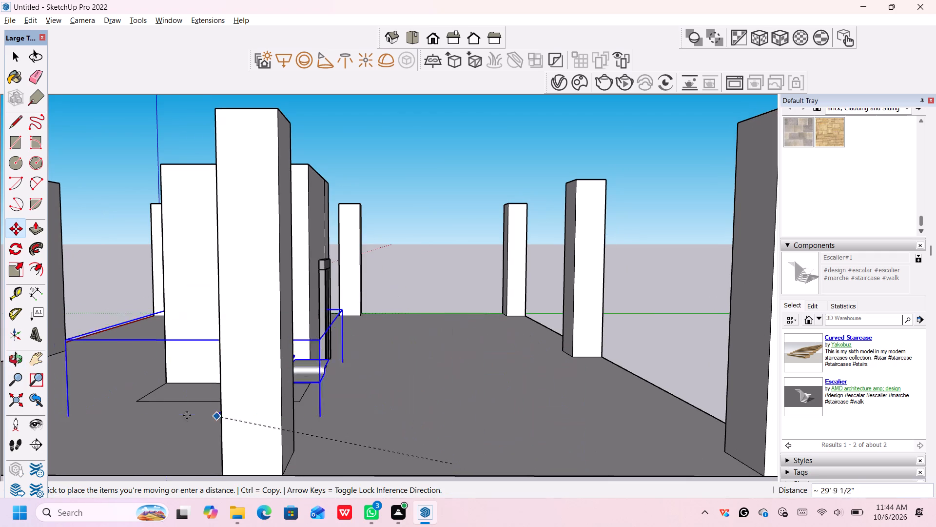
left_click(142, 400)
Move the staircase about 8' along the outer edge of the floor rectangle, towards the rectangle's other outer corner.
scroll(138, 415, "down", 3)
middle_click_drag(138, 415, 314, 427)
scroll(260, 436, "up", 2)
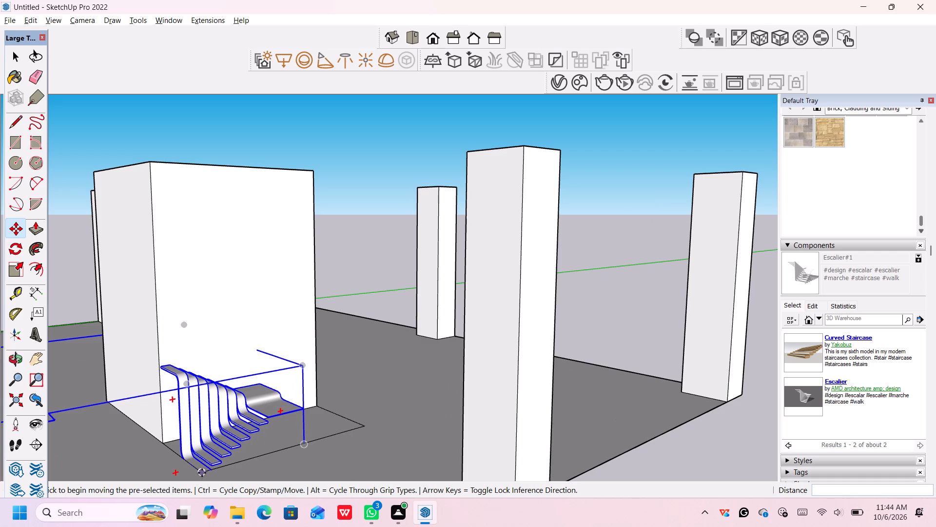
left_click(202, 473)
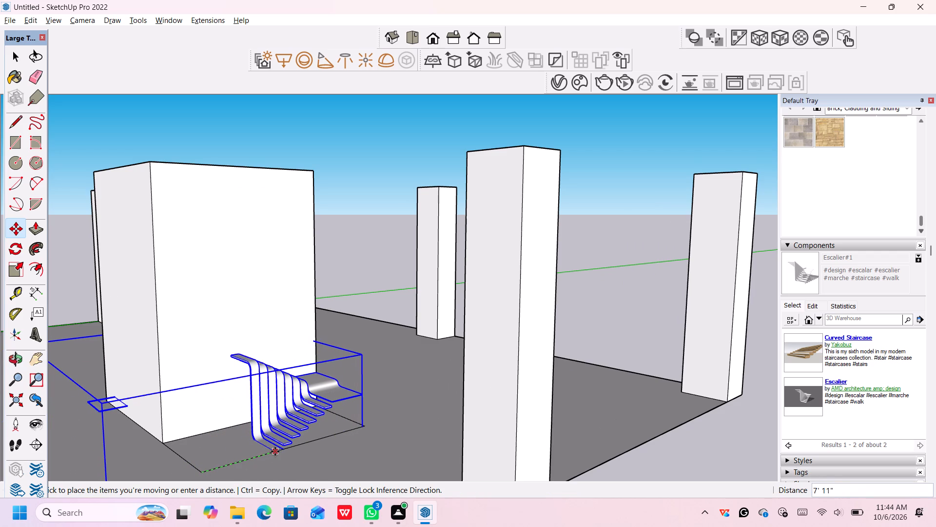
left_click(275, 451)
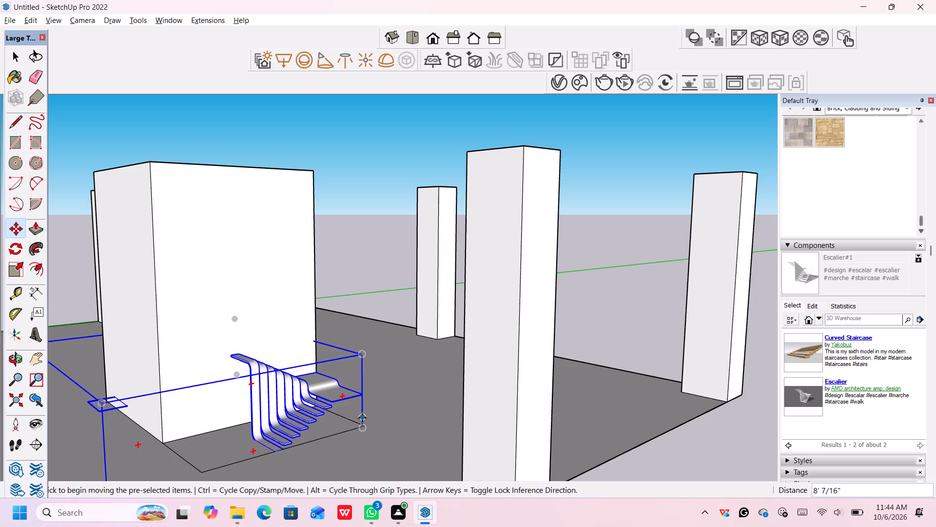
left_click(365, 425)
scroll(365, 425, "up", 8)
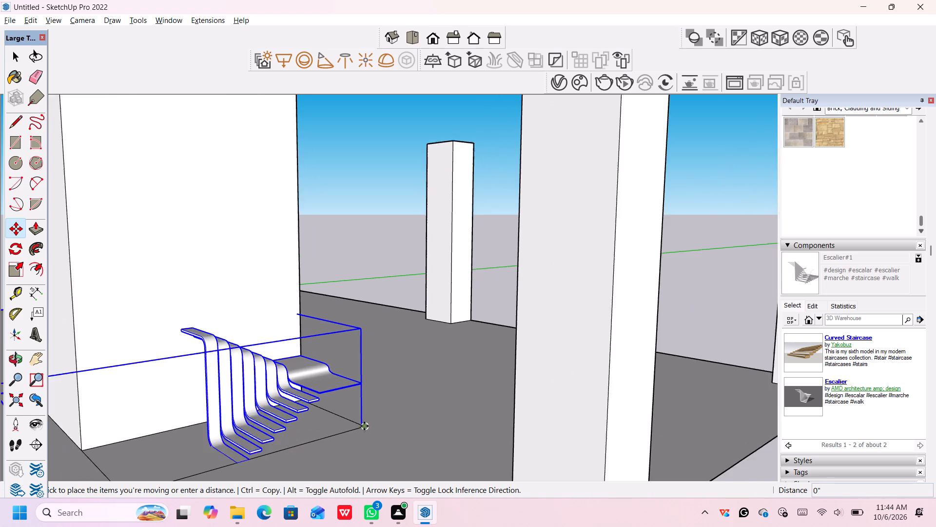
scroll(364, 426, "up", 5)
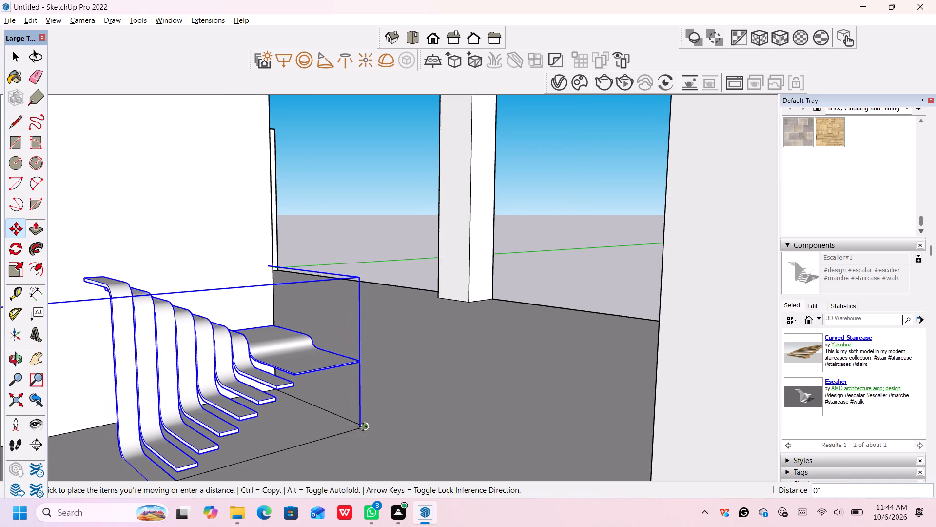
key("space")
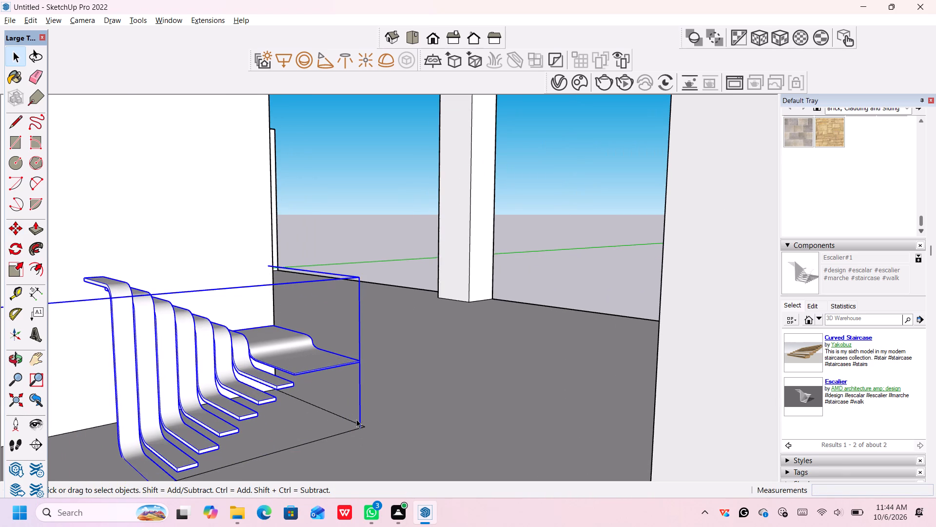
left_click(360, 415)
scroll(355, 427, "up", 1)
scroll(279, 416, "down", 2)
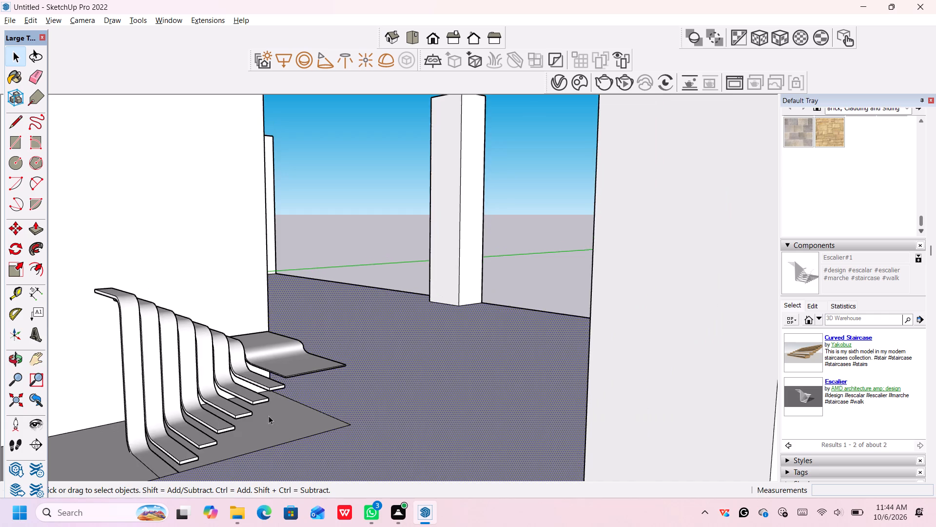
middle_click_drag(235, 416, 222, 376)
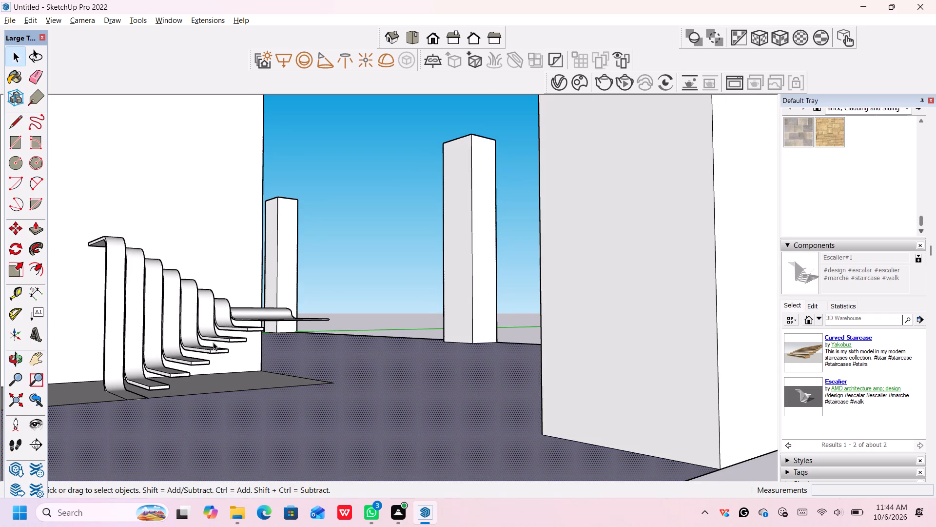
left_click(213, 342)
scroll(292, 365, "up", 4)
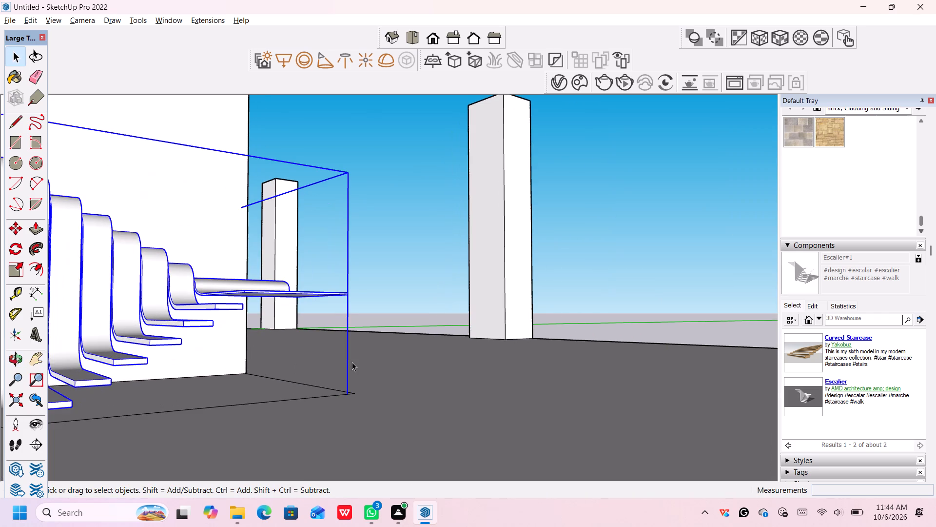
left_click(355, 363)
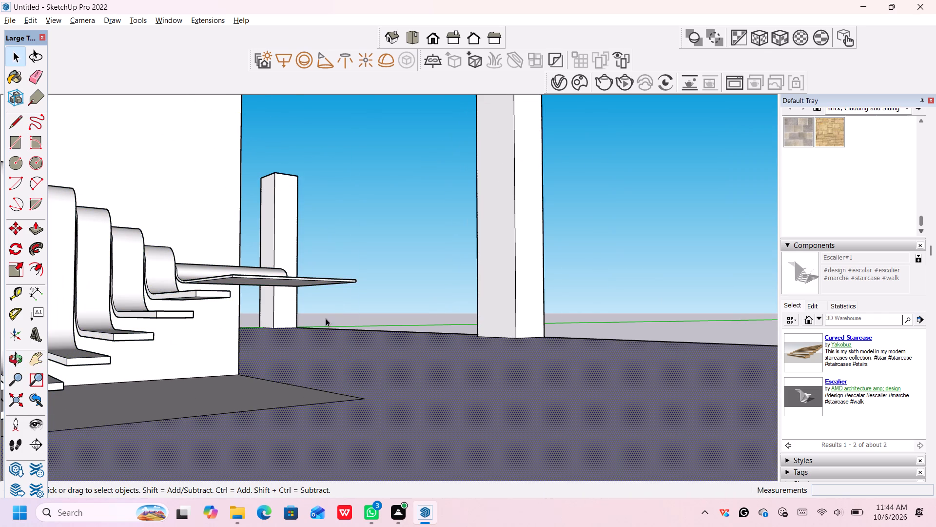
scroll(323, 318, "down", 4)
Select the staircase and move it slightly so its bottom bounding-box corner meets the floor rectangle's outer corner.
left_click(232, 305)
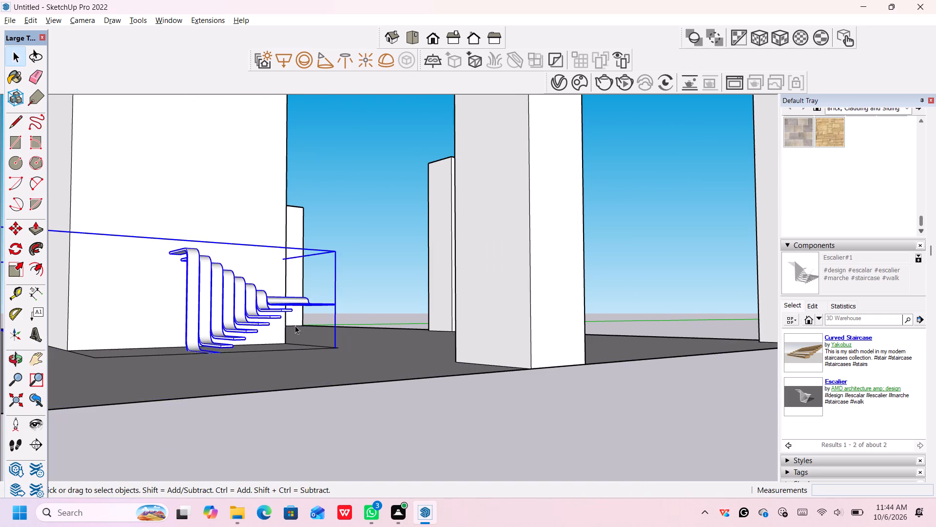
scroll(295, 325, "up", 1)
scroll(313, 275, "down", 1)
scroll(341, 236, "up", 1)
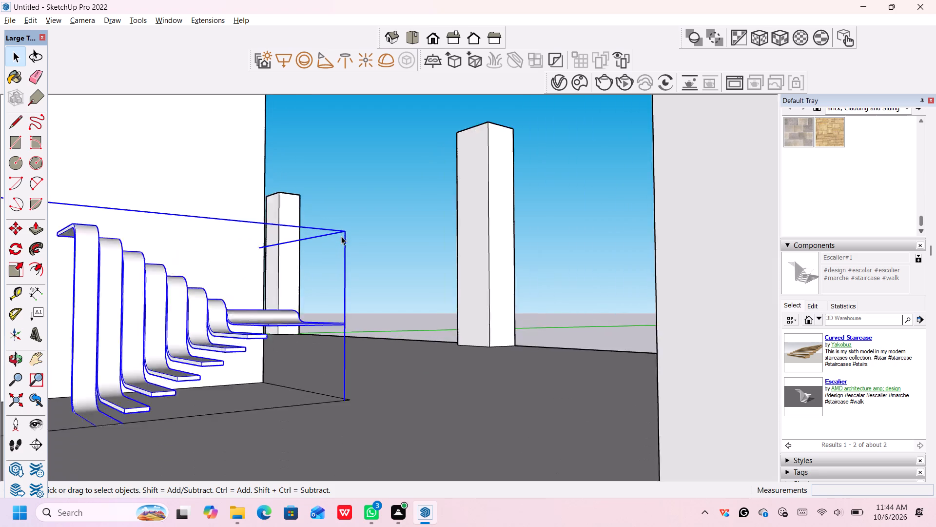
scroll(341, 236, "up", 3)
scroll(341, 236, "down", 1)
key("m")
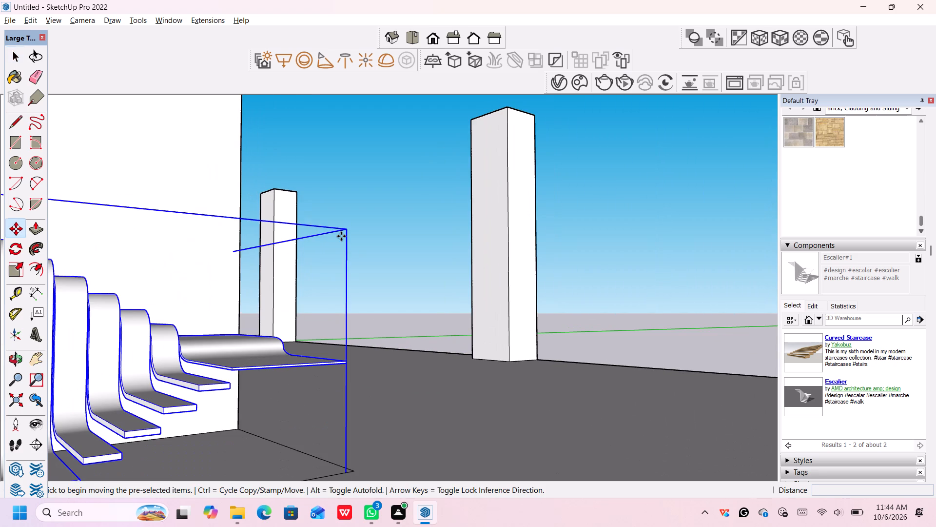
scroll(341, 236, "down", 3)
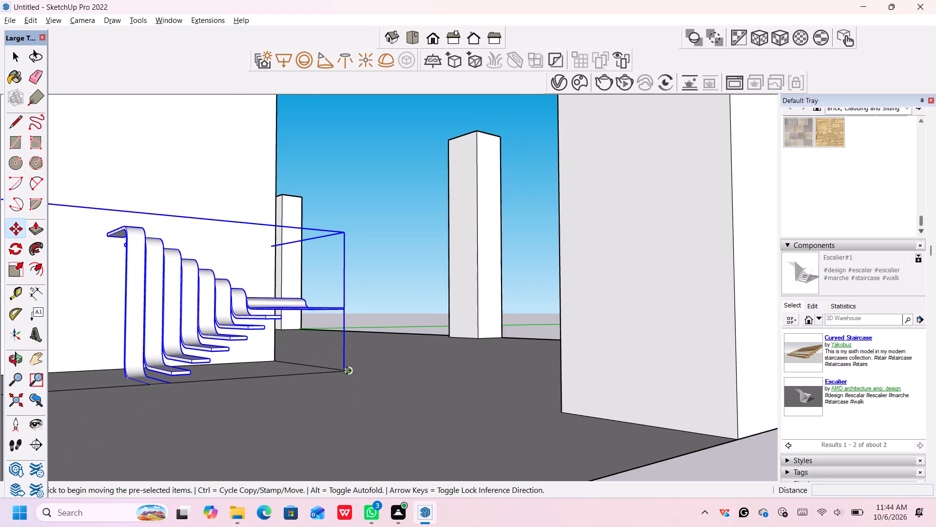
scroll(342, 375, "up", 4)
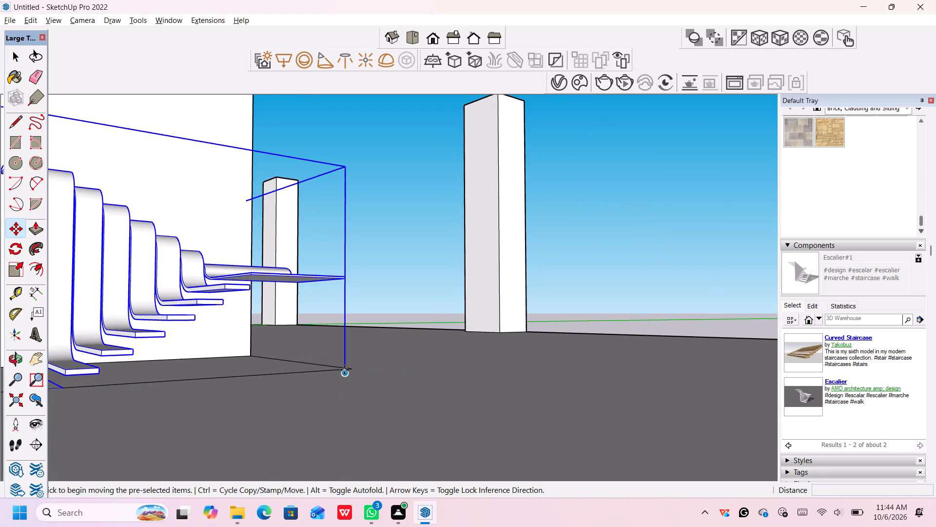
left_click(344, 373)
left_click(348, 368)
scroll(273, 353, "down", 5)
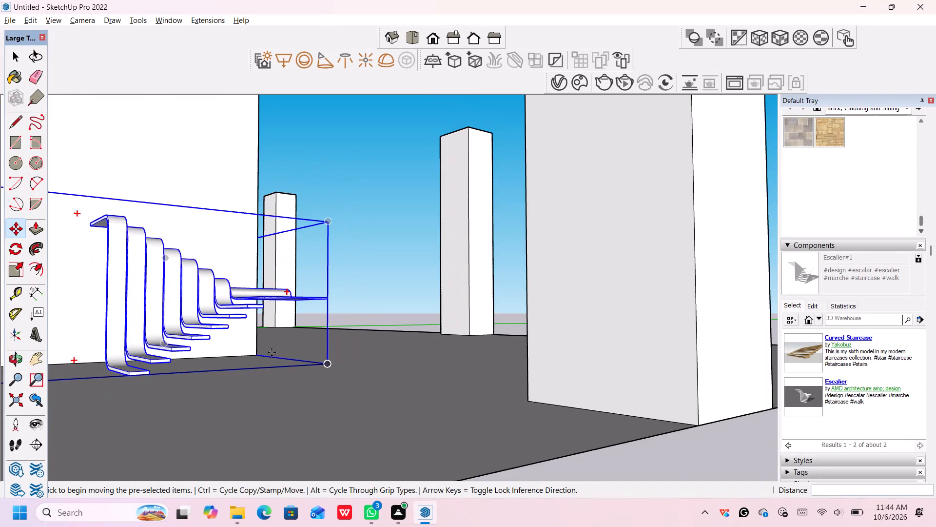
middle_click_drag(273, 355, 366, 379)
scroll(363, 380, "down", 5)
middle_click_drag(400, 364, 394, 366)
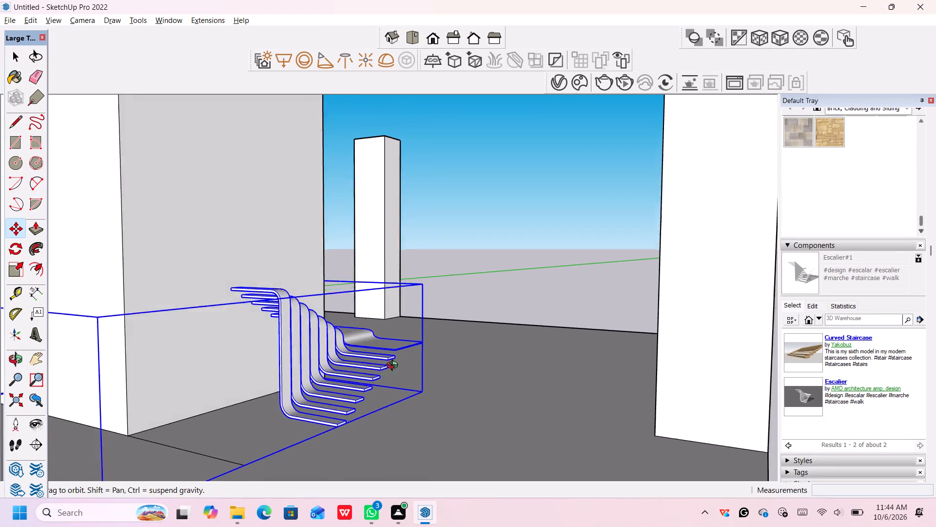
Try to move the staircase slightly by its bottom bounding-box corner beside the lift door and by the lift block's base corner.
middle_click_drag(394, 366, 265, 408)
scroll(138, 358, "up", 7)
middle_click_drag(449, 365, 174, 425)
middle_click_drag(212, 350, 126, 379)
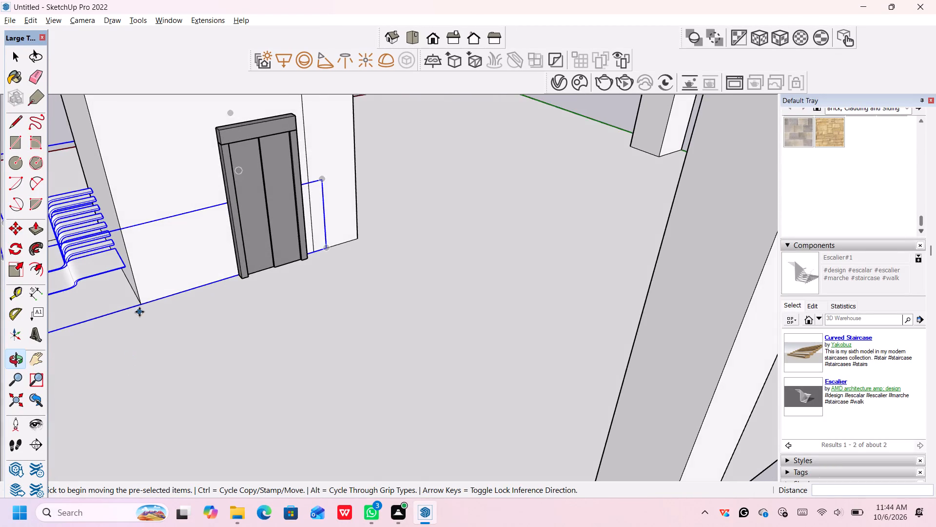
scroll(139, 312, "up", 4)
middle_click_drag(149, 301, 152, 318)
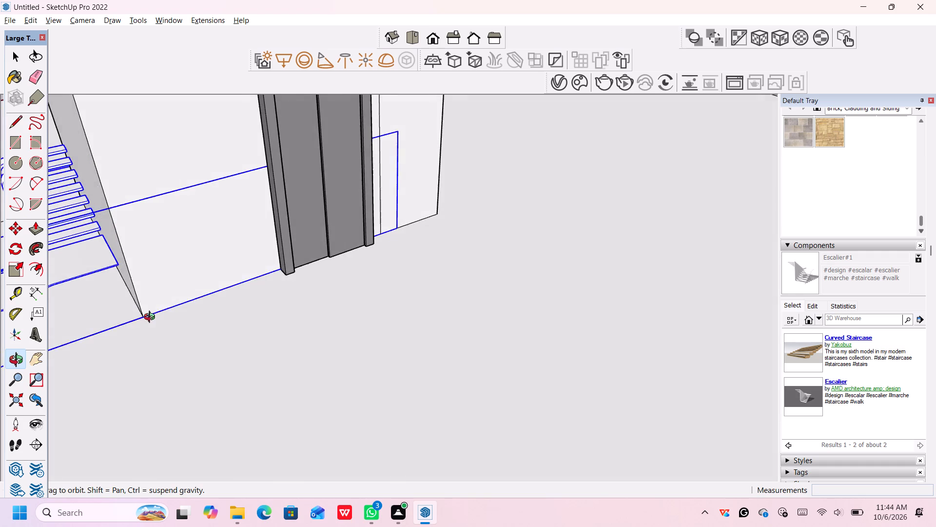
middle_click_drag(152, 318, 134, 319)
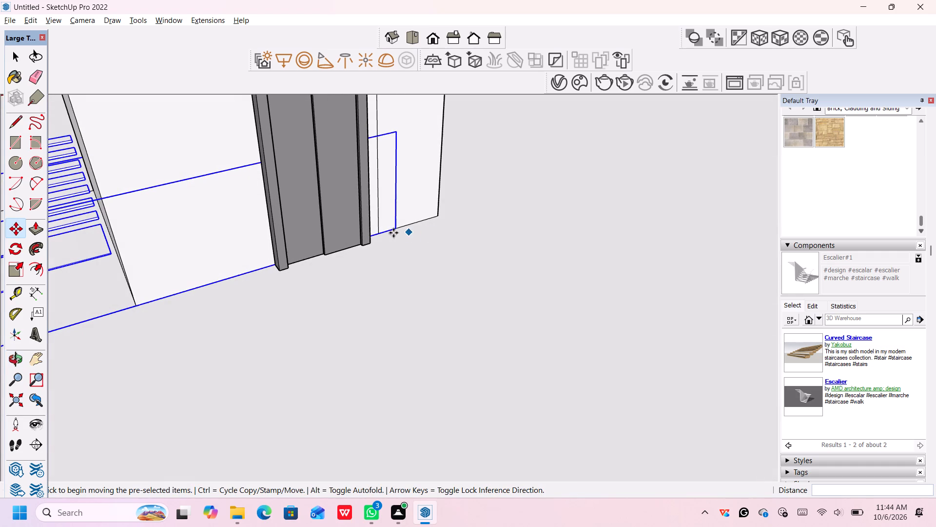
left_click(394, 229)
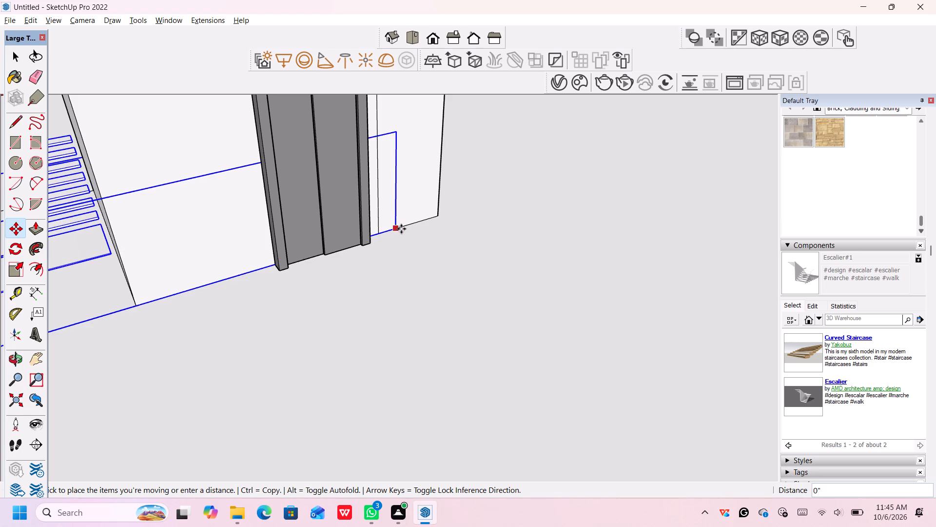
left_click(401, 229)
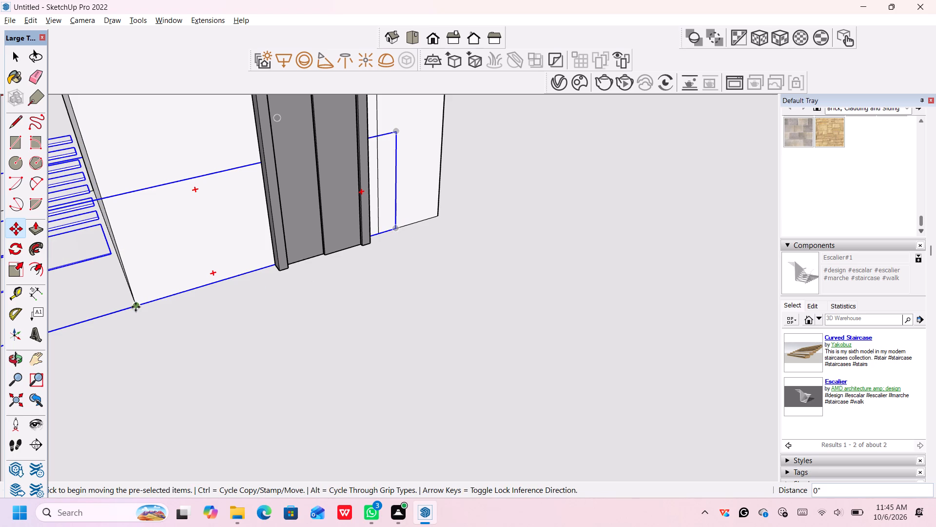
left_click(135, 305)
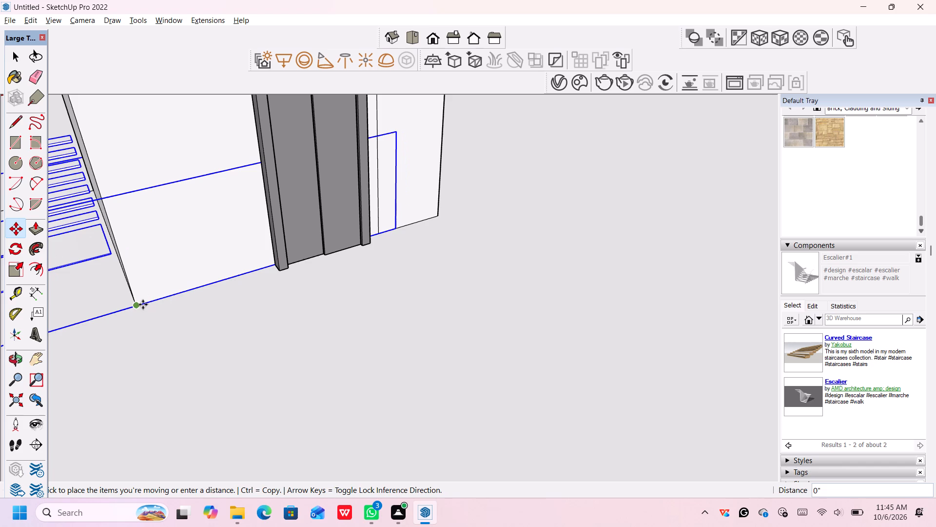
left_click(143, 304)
Examine the staircase's position on the floor rectangle from several sides of the lift block.
scroll(172, 358, "down", 5)
middle_click_drag(165, 362, 164, 362)
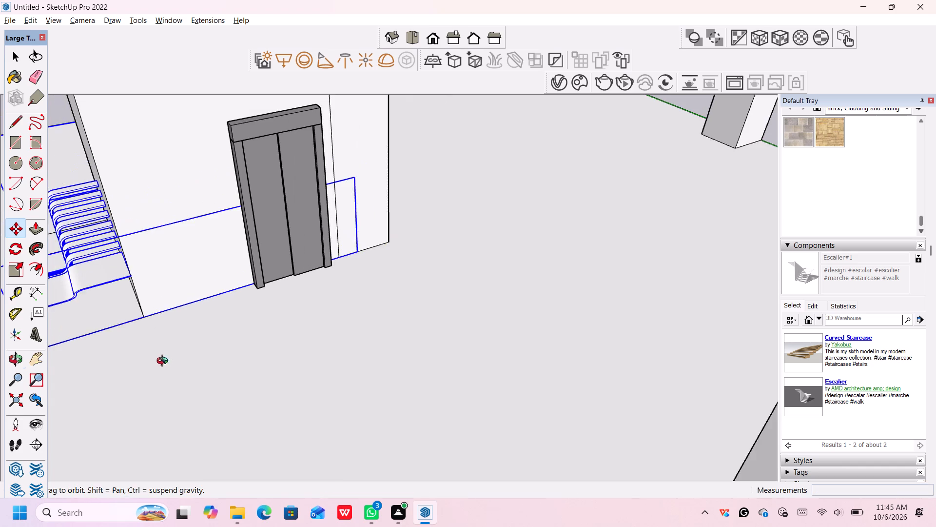
middle_click_drag(164, 362, 295, 349)
middle_click_drag(199, 380, 295, 380)
scroll(251, 420, "down", 9)
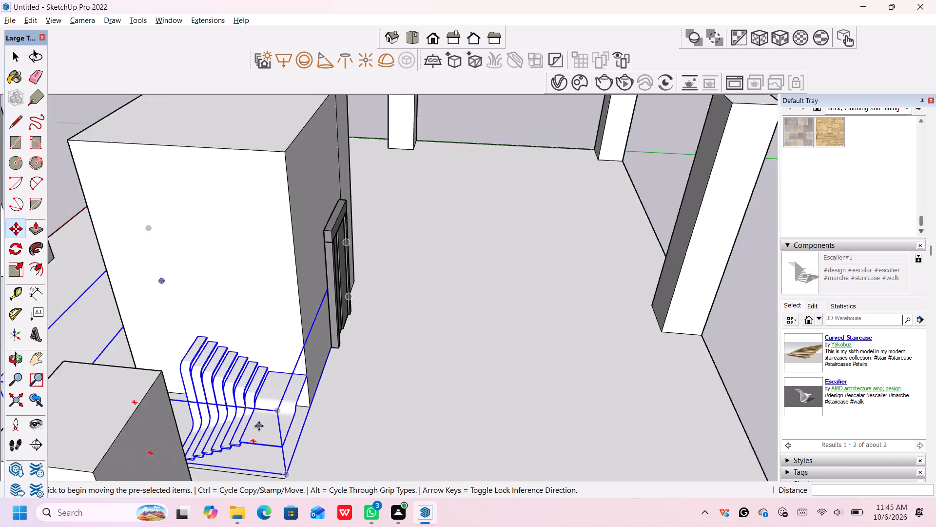
scroll(259, 426, "down", 1)
middle_click_drag(259, 446, 370, 413)
middle_click_drag(282, 446, 332, 401)
scroll(322, 426, "down", 3)
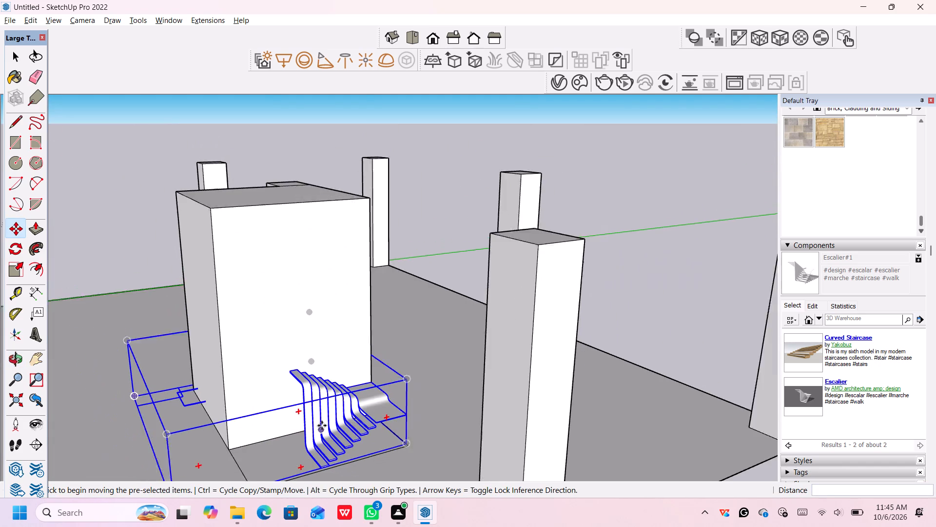
scroll(322, 426, "down", 2)
middle_click_drag(320, 441, 319, 397)
scroll(322, 418, "up", 2)
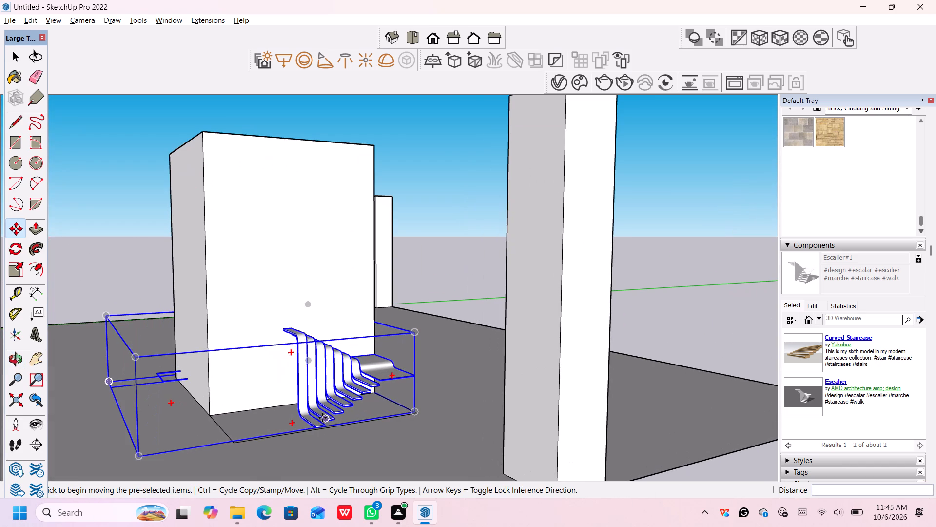
key("space")
key("space")
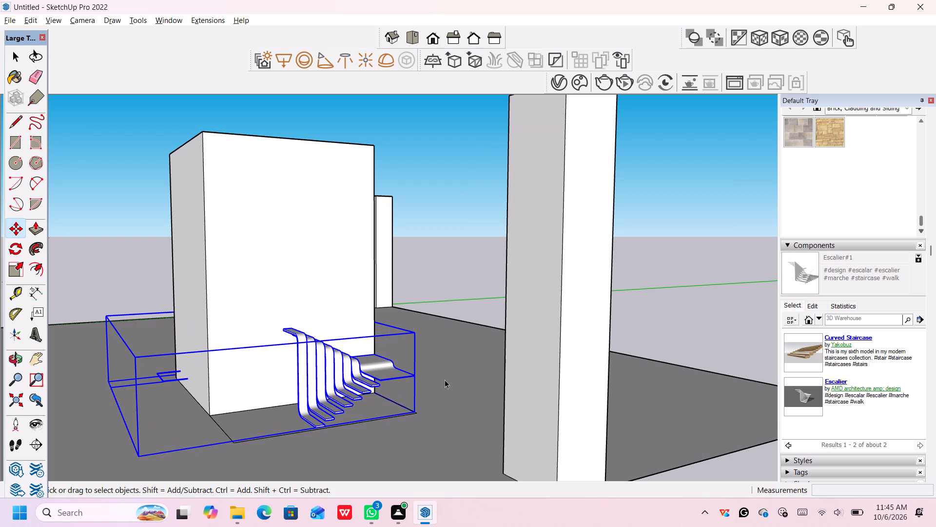
middle_click_drag(450, 374, 432, 372)
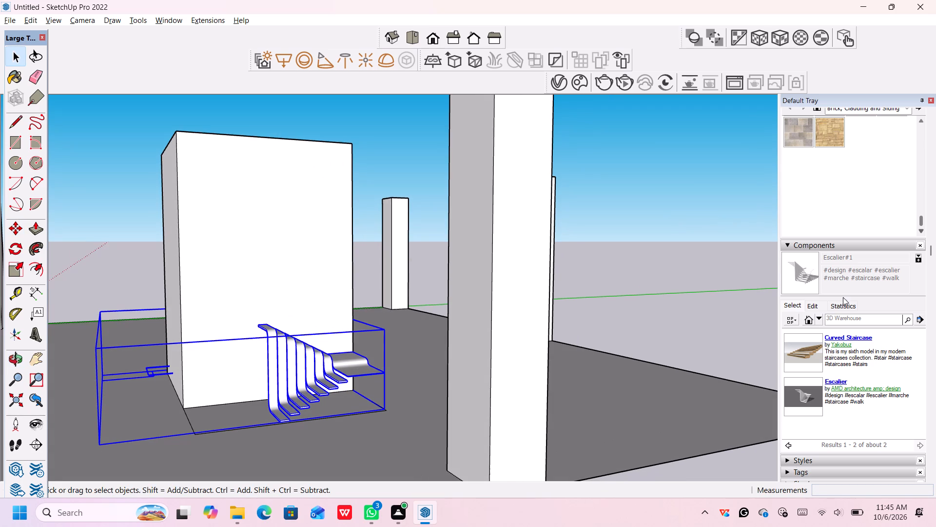
Return to the 3D Warehouse staircase results, open the STAIRCASE collection and browse its models.
left_click(786, 446)
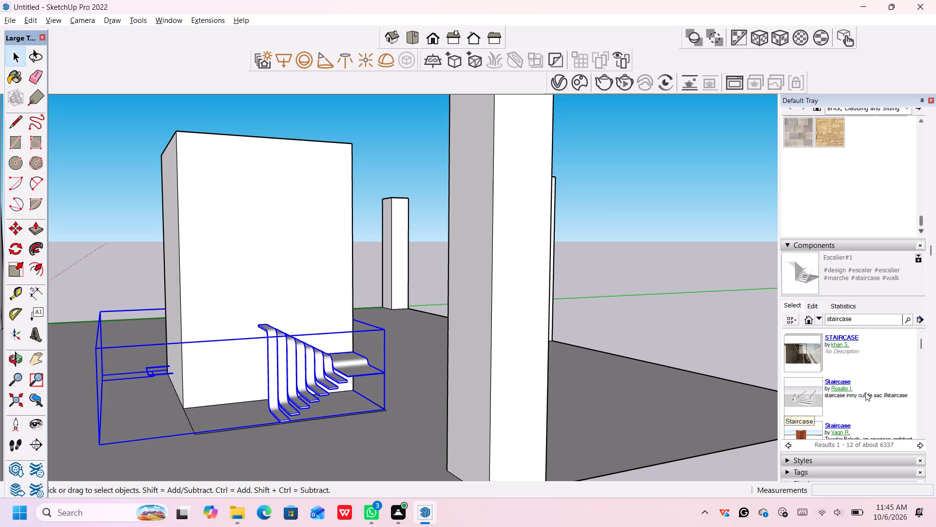
double_click(845, 360)
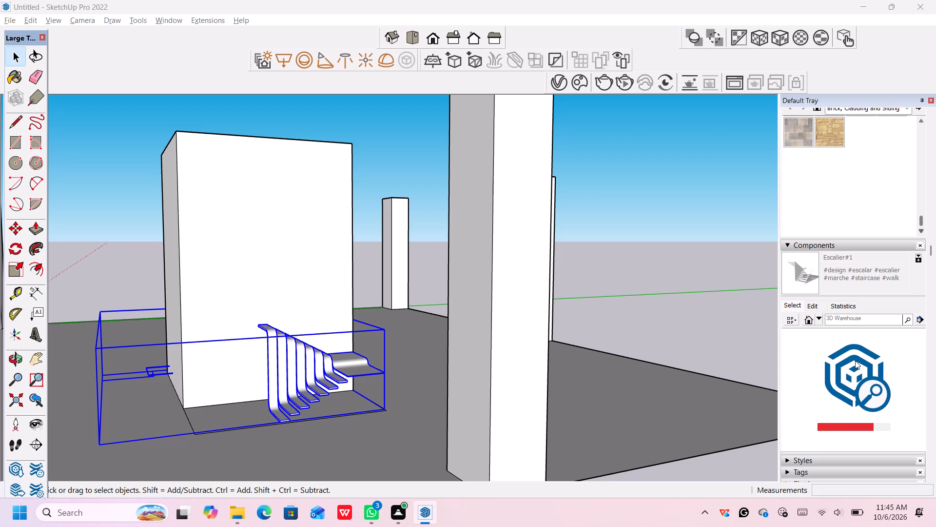
scroll(844, 368, "down", 3)
scroll(845, 369, "up", 1)
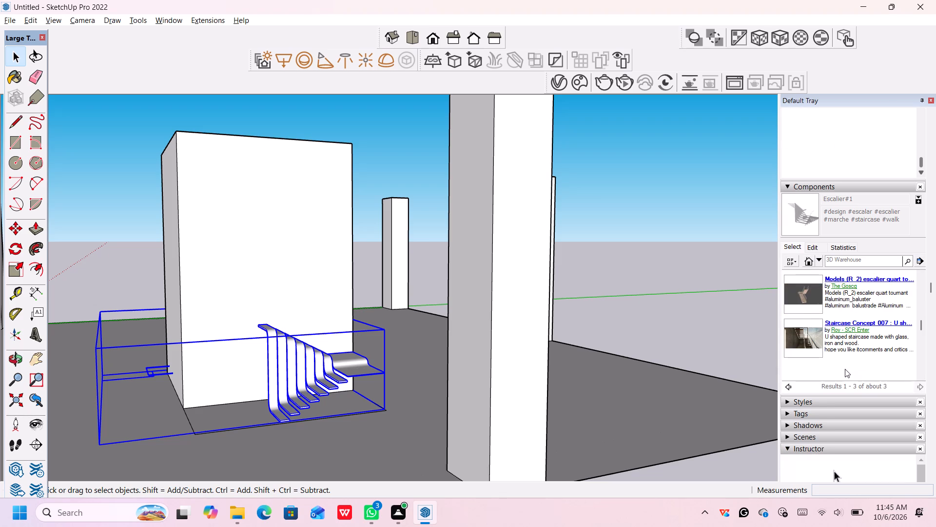
scroll(809, 313, "up", 2)
scroll(814, 408, "down", 1)
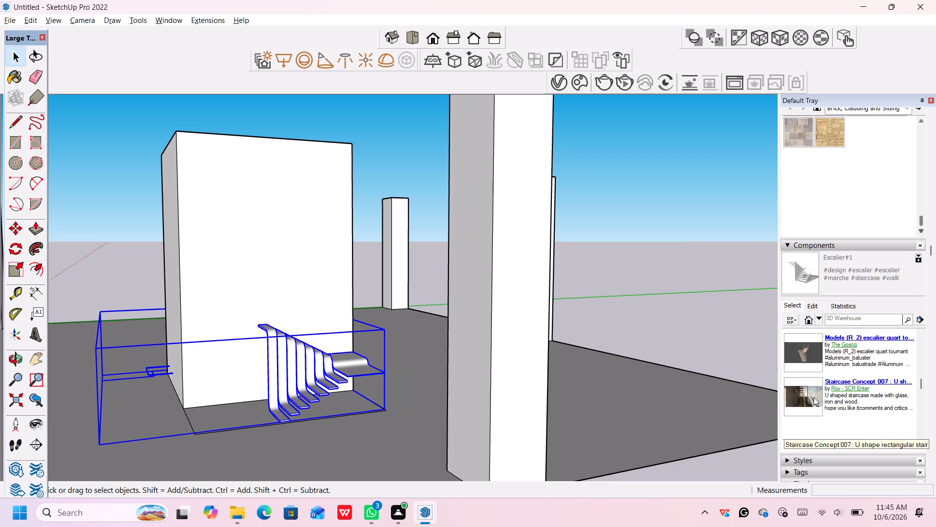
Download the "Models (R_2) escalier quart tournant" staircase and place it outside the floor slab, beyond the columns.
left_click(807, 354)
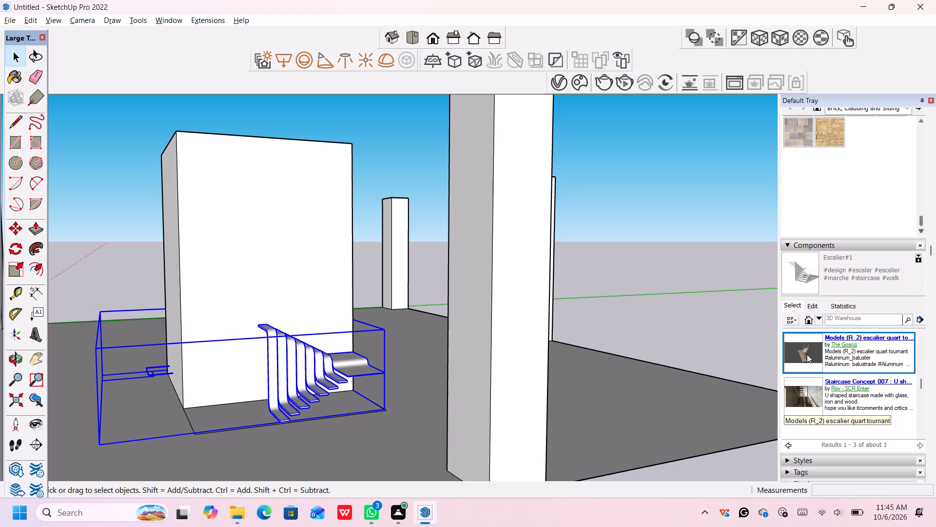
double_click(807, 354)
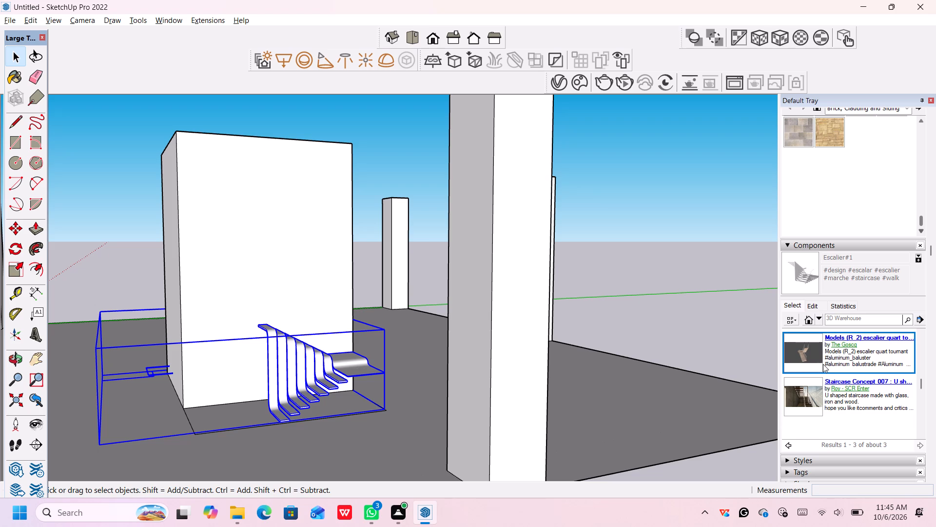
scroll(823, 364, "up", 3)
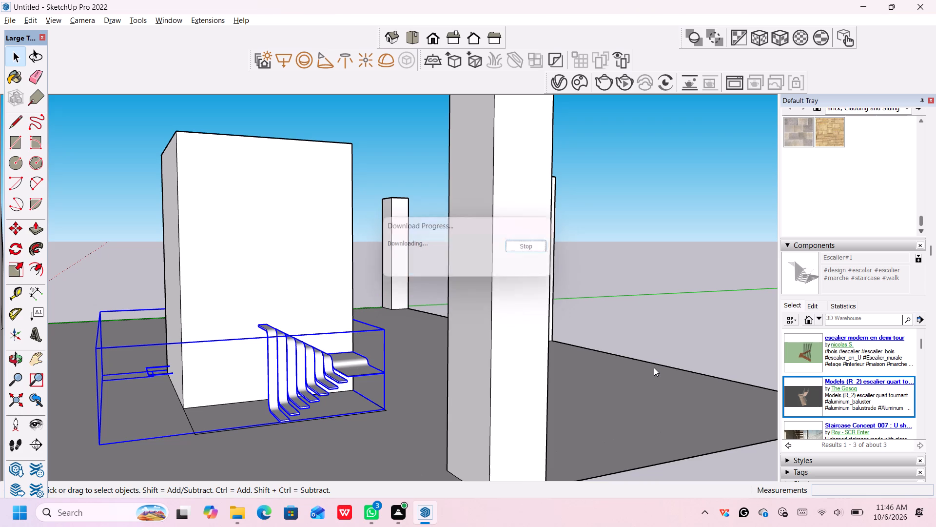
scroll(631, 323, "down", 1)
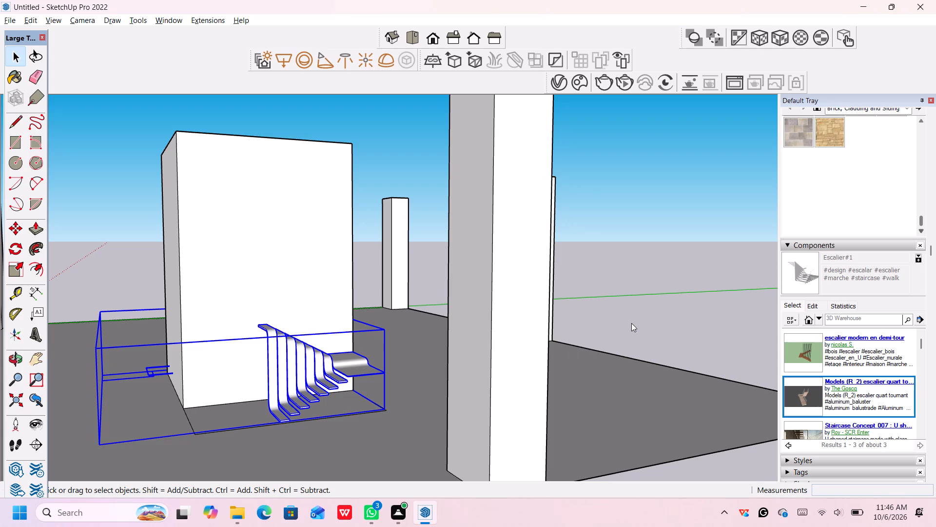
scroll(631, 323, "down", 10)
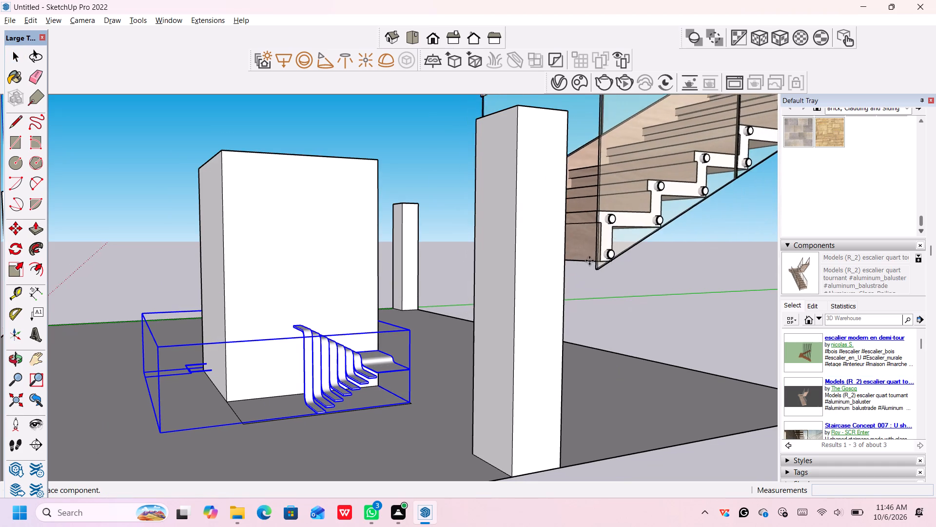
scroll(601, 257, "down", 1)
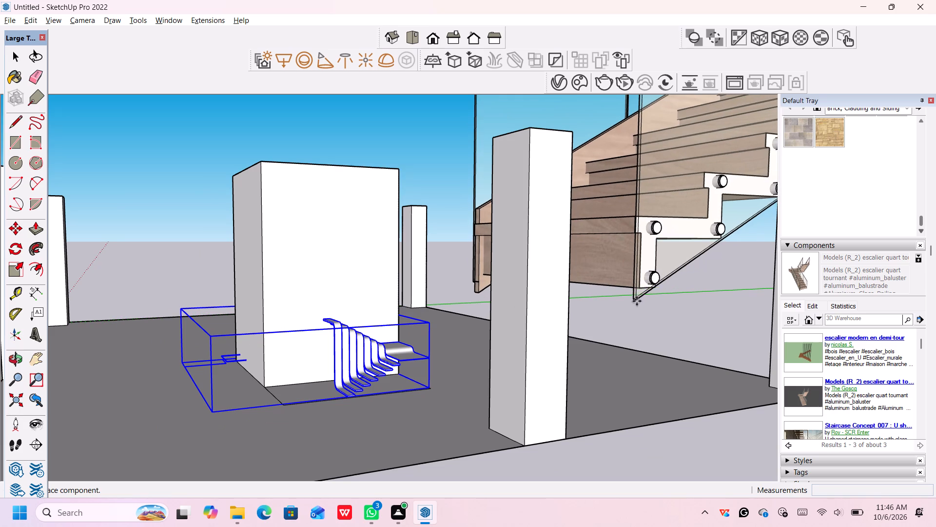
left_click(637, 302)
Delete the old Escalier staircase from beside the lift block.
scroll(643, 327, "down", 2)
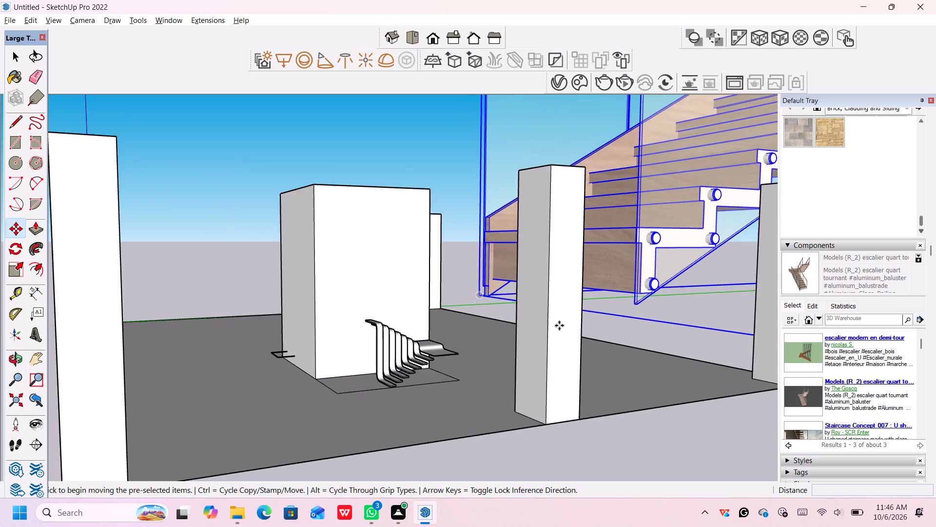
scroll(420, 345, "up", 6)
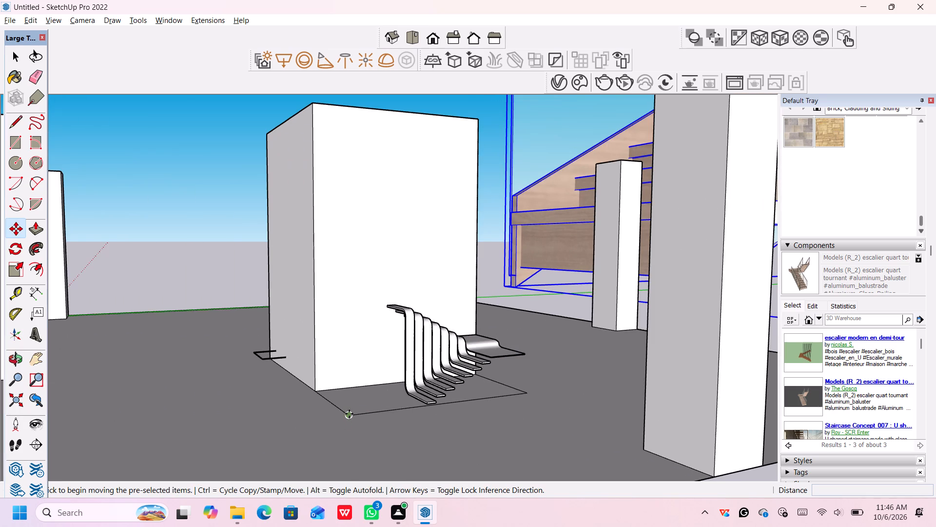
key("Escape")
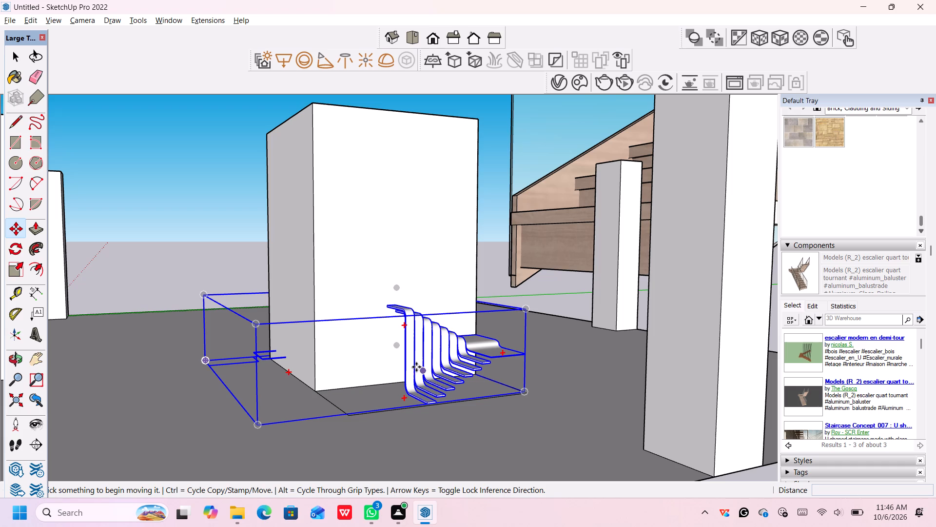
left_click(416, 367)
key("Delete")
key("Delete")
Examine the newly placed staircase's size and position relative to the column grid and lift block from several sides.
scroll(507, 361, "down", 2)
middle_click_drag(556, 345, 554, 345)
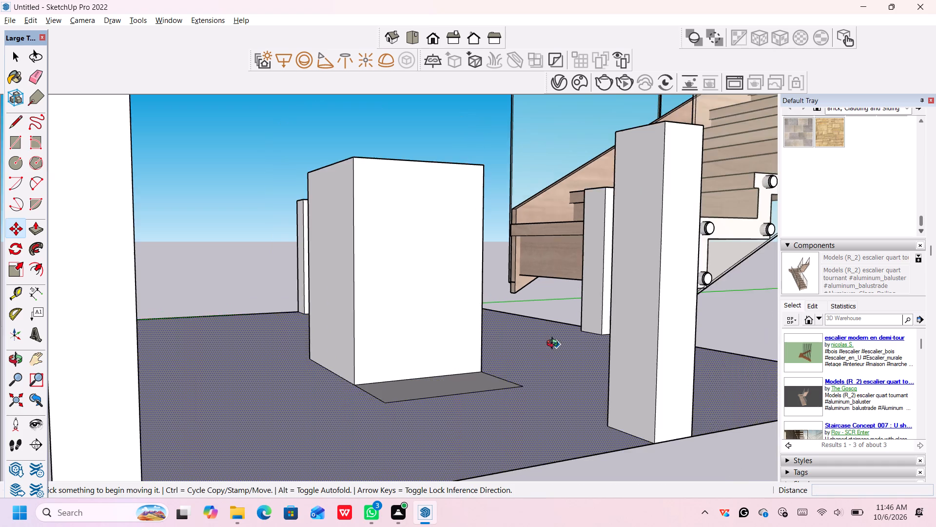
middle_click_drag(554, 345, 319, 342)
scroll(806, 391, "down", 2)
scroll(697, 417, "down", 2)
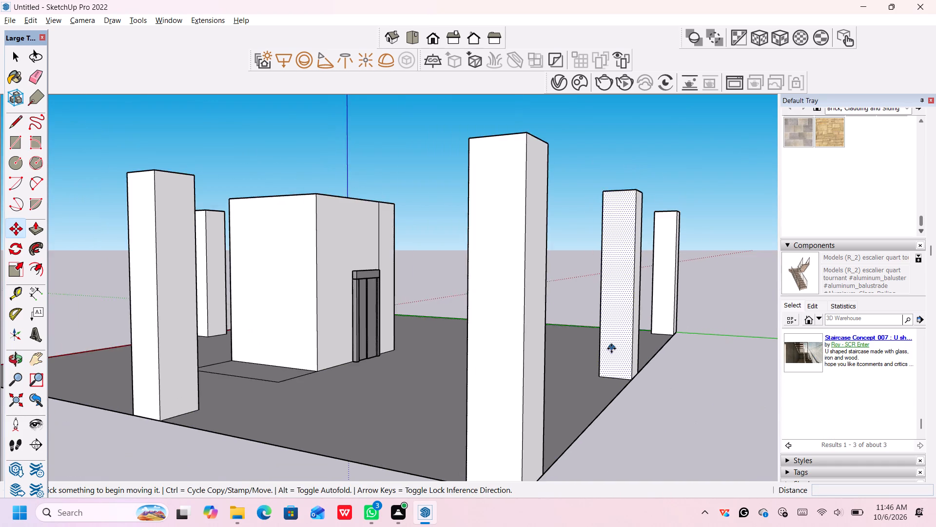
scroll(611, 351, "down", 20)
scroll(611, 351, "down", 20)
scroll(611, 351, "down", 1)
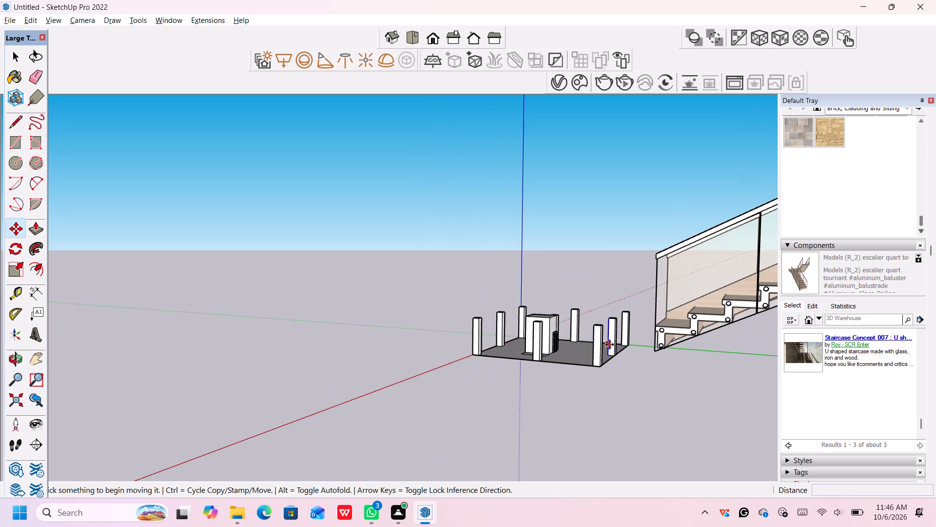
scroll(609, 345, "down", 11)
middle_click_drag(717, 324, 663, 298)
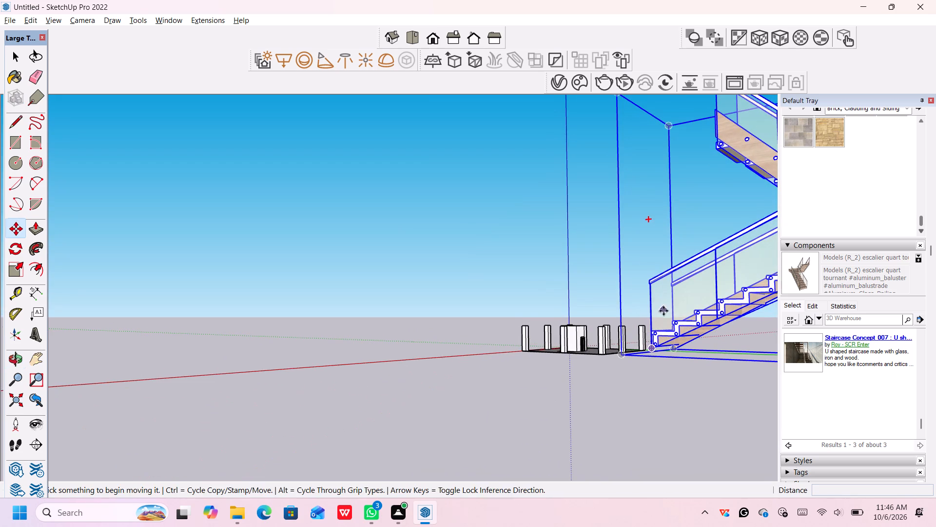
middle_click_drag(664, 312, 750, 344)
middle_click_drag(636, 298, 710, 302)
scroll(710, 302, "up", 1)
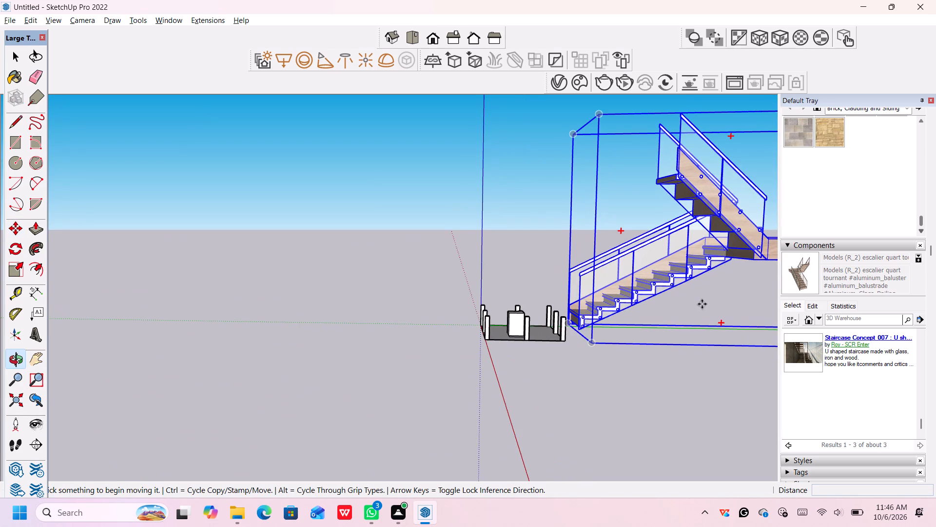
scroll(702, 303, "up", 2)
scroll(700, 301, "down", 16)
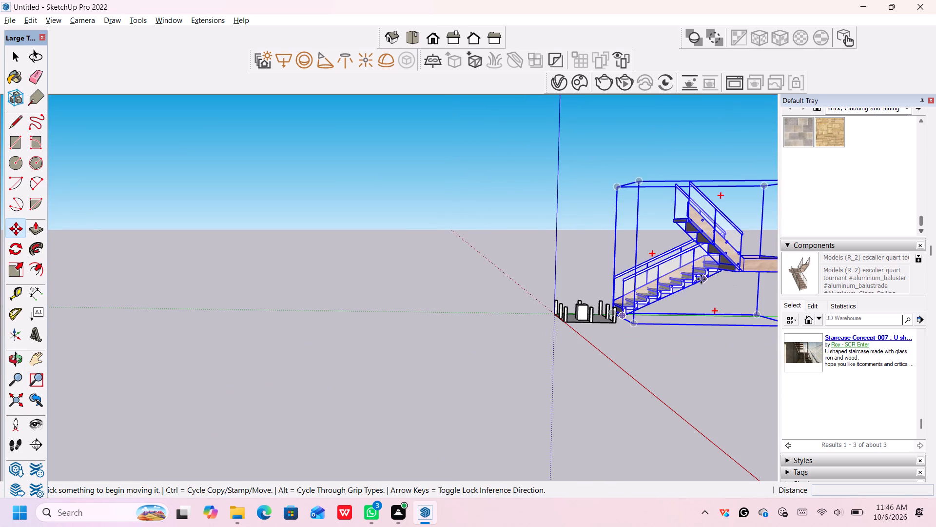
scroll(664, 275, "up", 5)
scroll(664, 275, "down", 3)
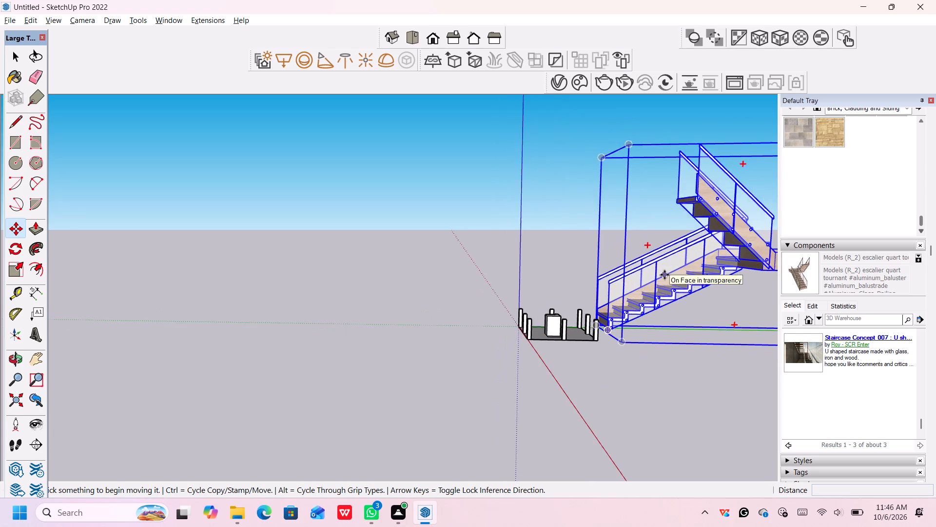
middle_click_drag(664, 285, 694, 299)
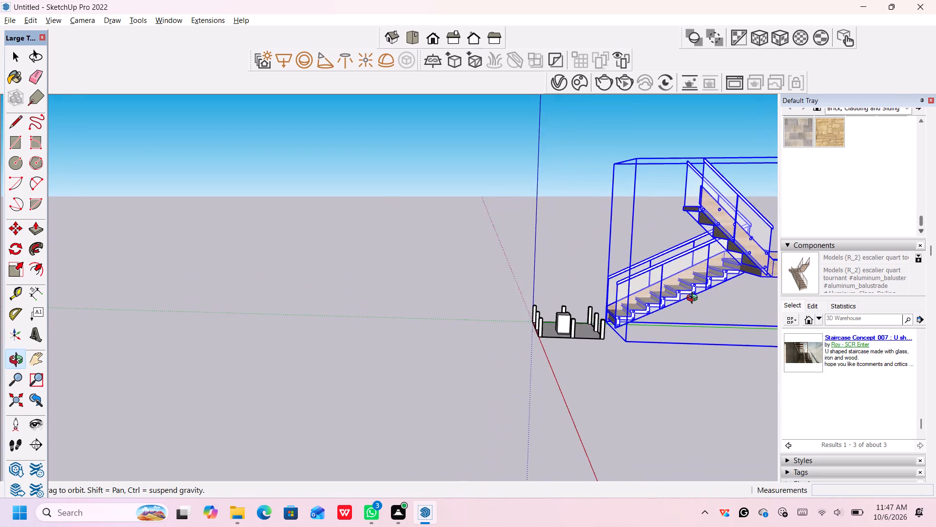
Scale the quarter-turn staircase down uniformly from its upper corner to a factor of about 0.12.
middle_click_drag(694, 299, 715, 271)
middle_click_drag(512, 251, 509, 252)
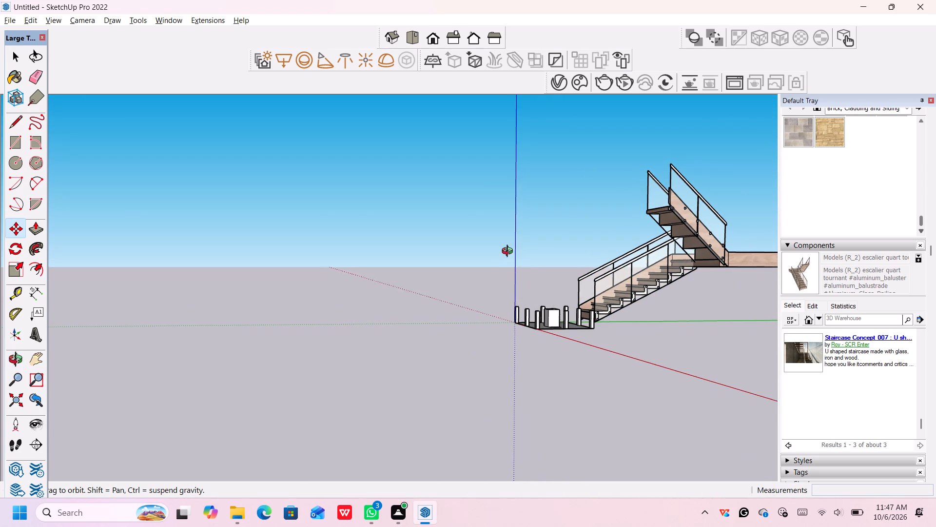
middle_click_drag(509, 252, 183, 328)
scroll(309, 353, "up", 1)
scroll(255, 397, "up", 2)
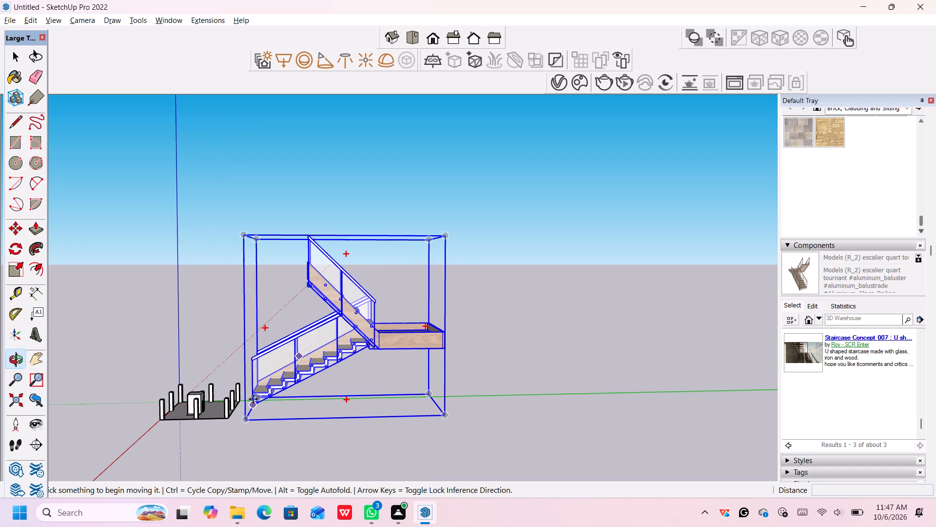
scroll(310, 385, "up", 4)
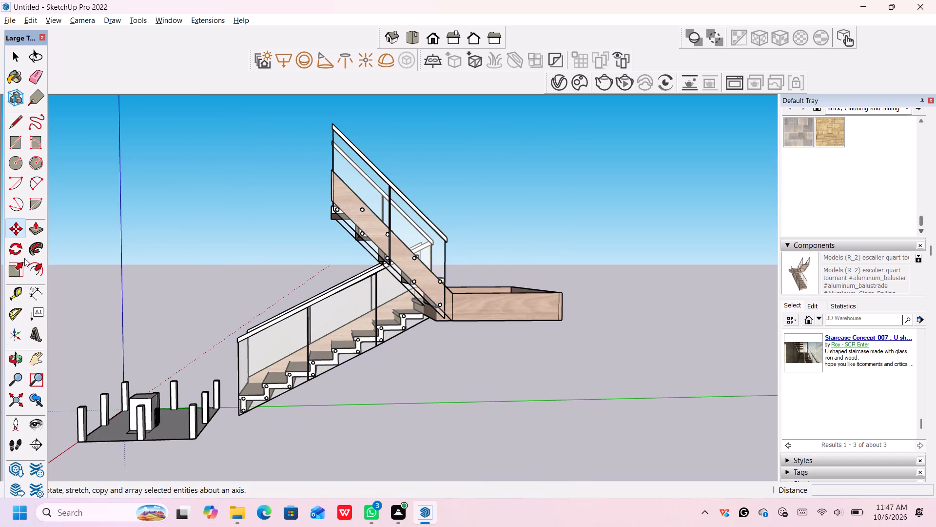
left_click(12, 272)
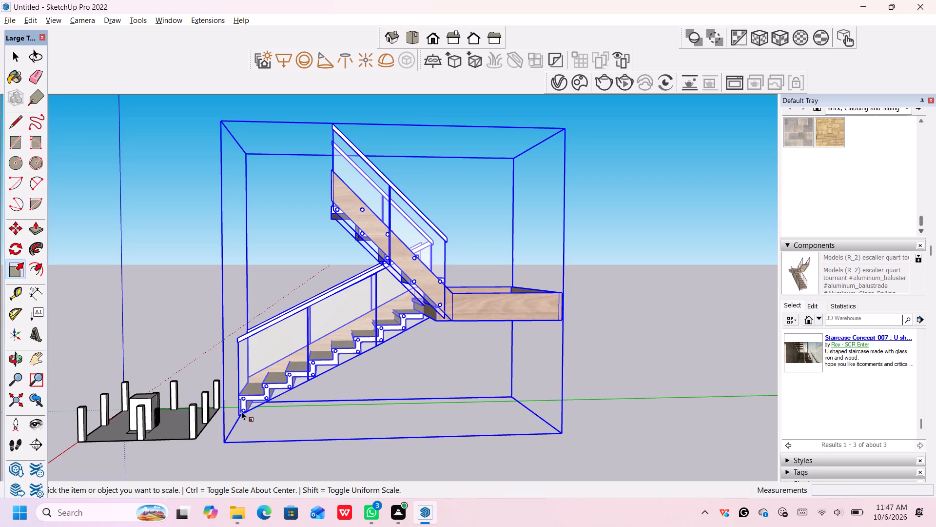
scroll(241, 411, "up", 4)
left_click(237, 416)
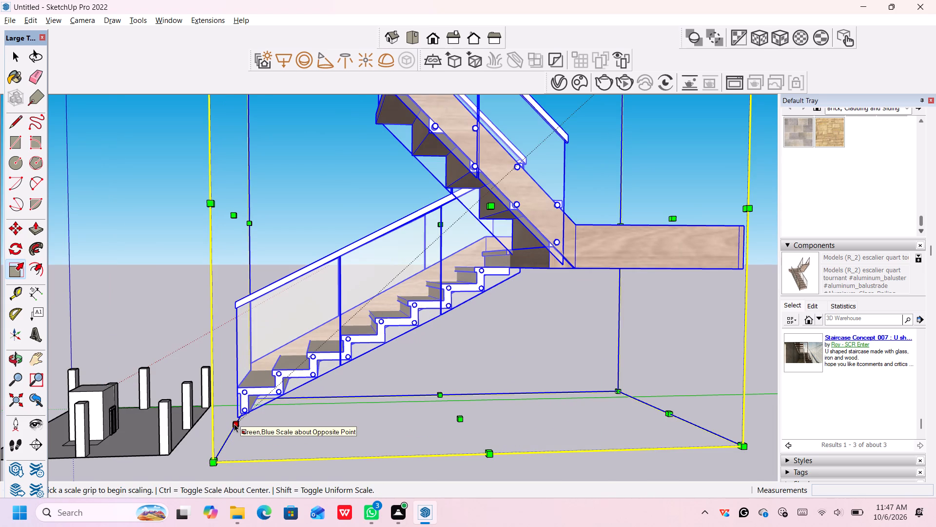
scroll(487, 351, "down", 8)
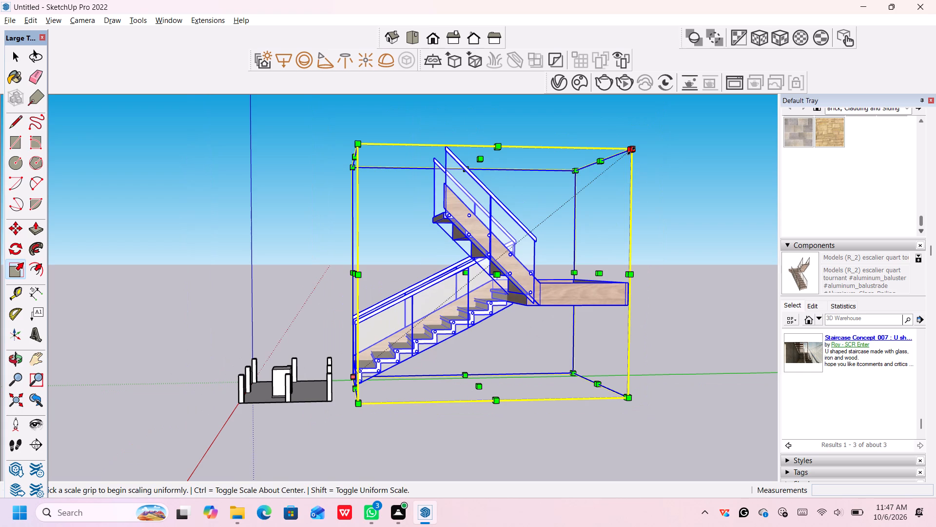
left_click(632, 150)
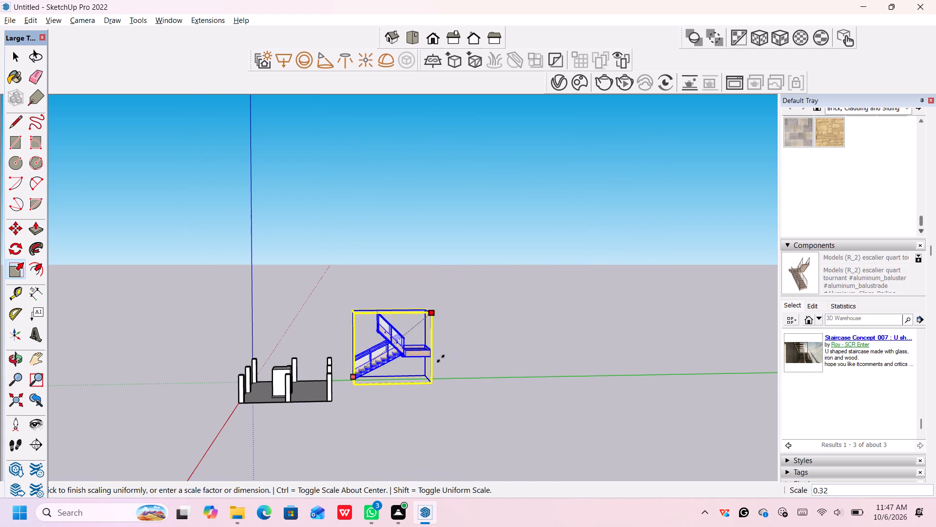
left_click(379, 390)
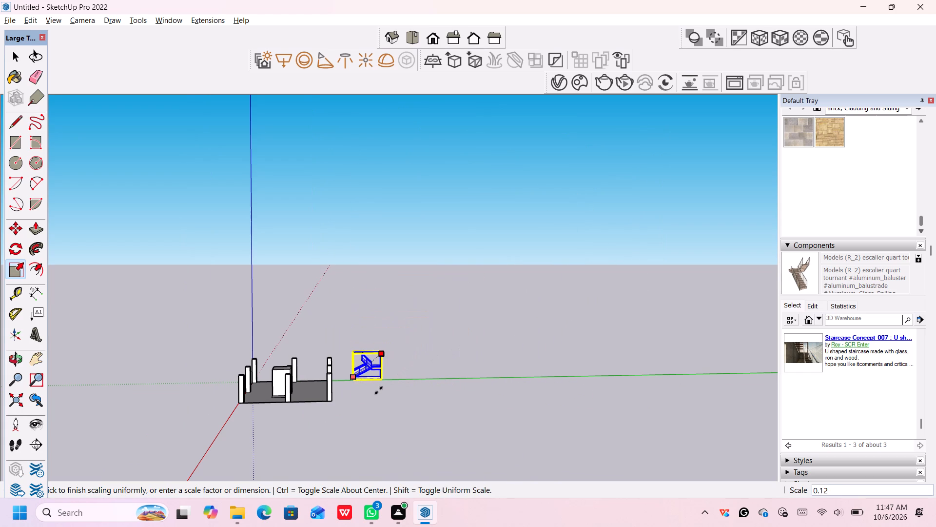
Move the staircase by its bottom-step corner about 140' onto the floor slab, at the outline corner beside the lift block.
scroll(369, 386, "up", 17)
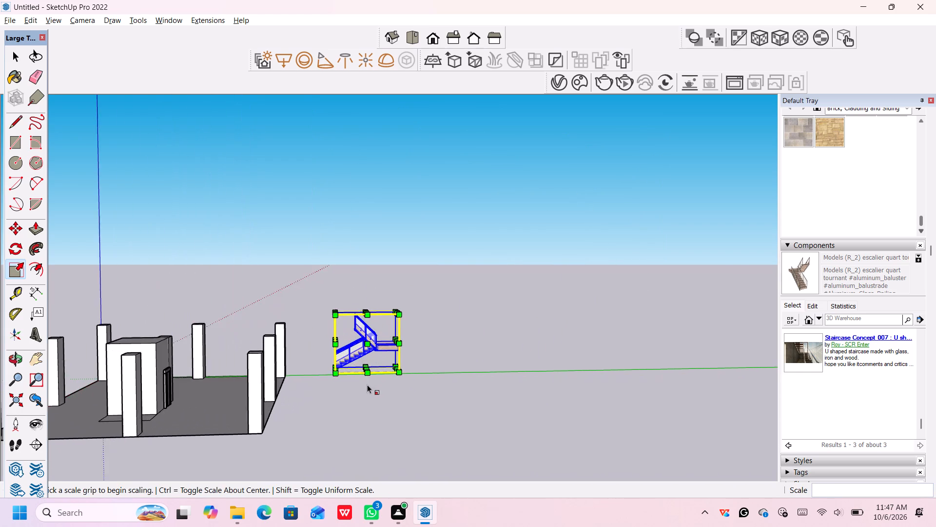
scroll(367, 385, "up", 2)
middle_click_drag(349, 388, 331, 384)
scroll(354, 386, "down", 1)
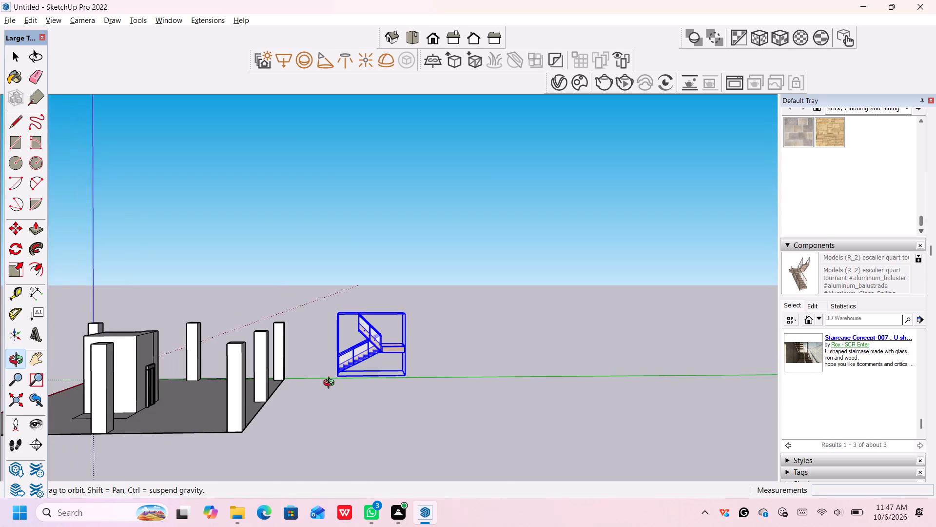
scroll(362, 362, "up", 4)
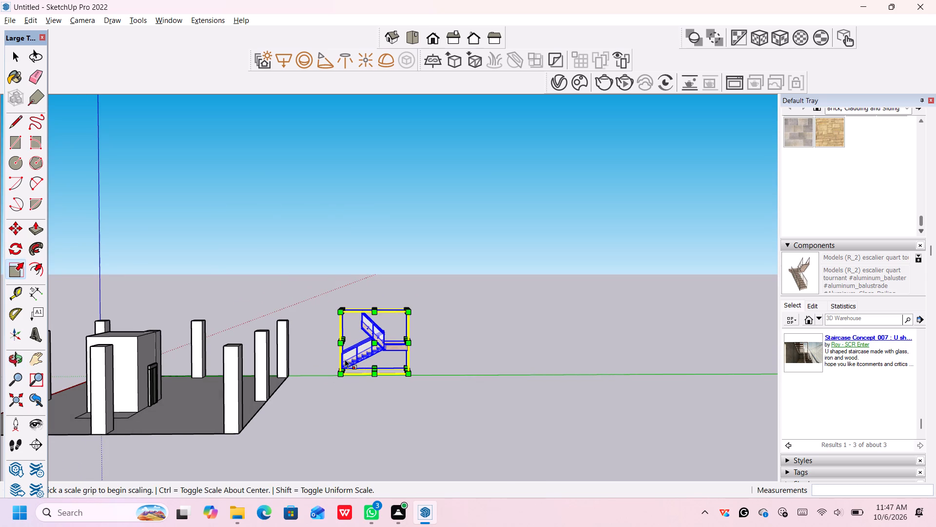
key("m")
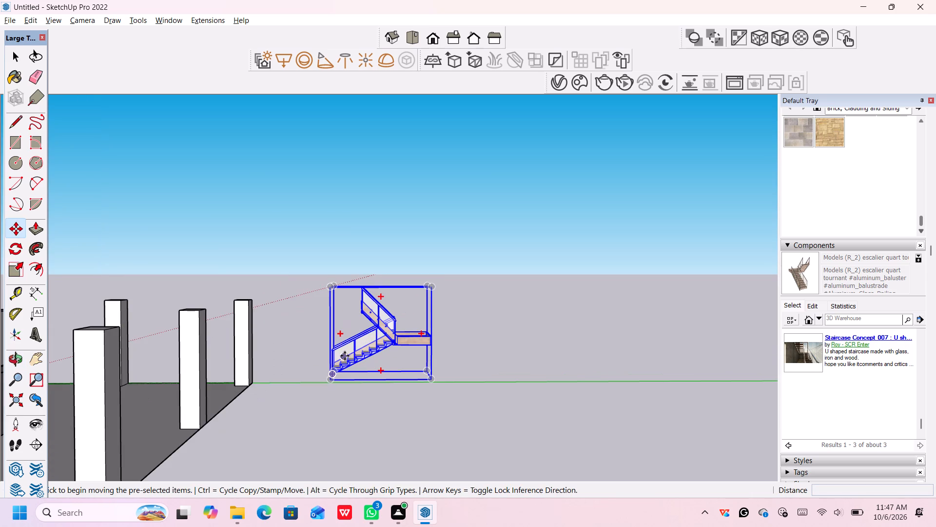
left_click(332, 376)
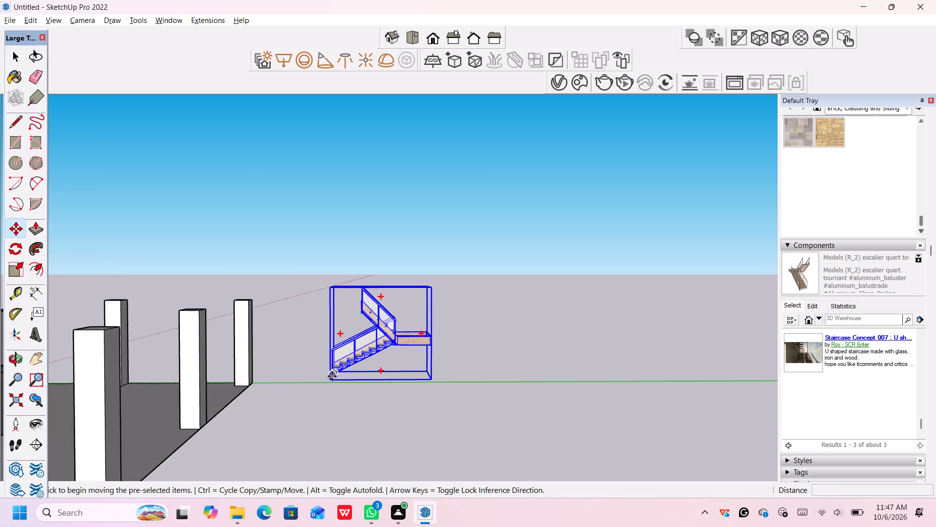
scroll(292, 390, "down", 4)
scroll(95, 423, "down", 1)
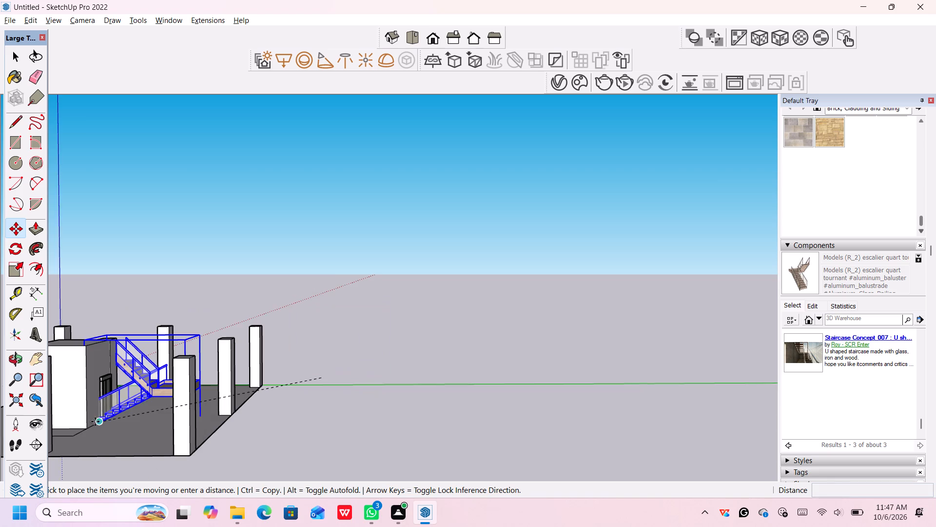
middle_click_drag(80, 424, 214, 413)
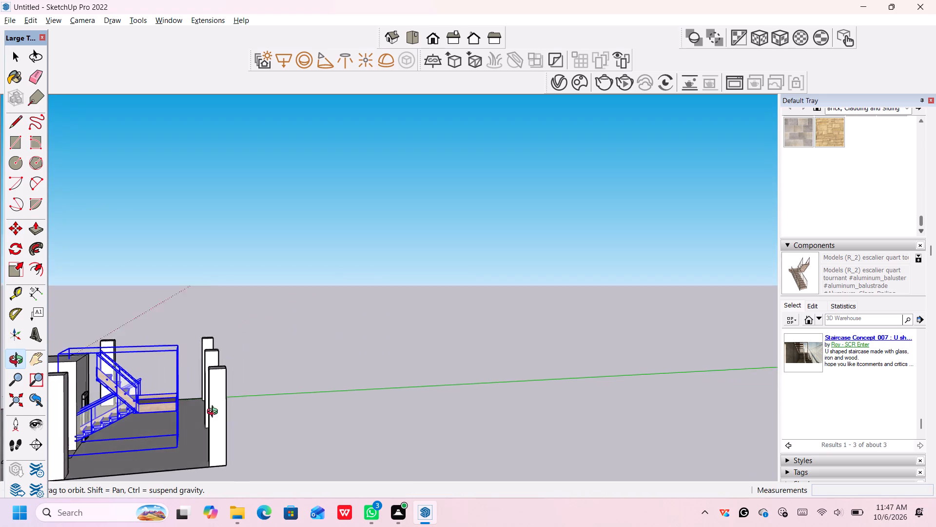
middle_click_drag(214, 413, 213, 413)
scroll(98, 445, "down", 4)
middle_click_drag(67, 455, 69, 448)
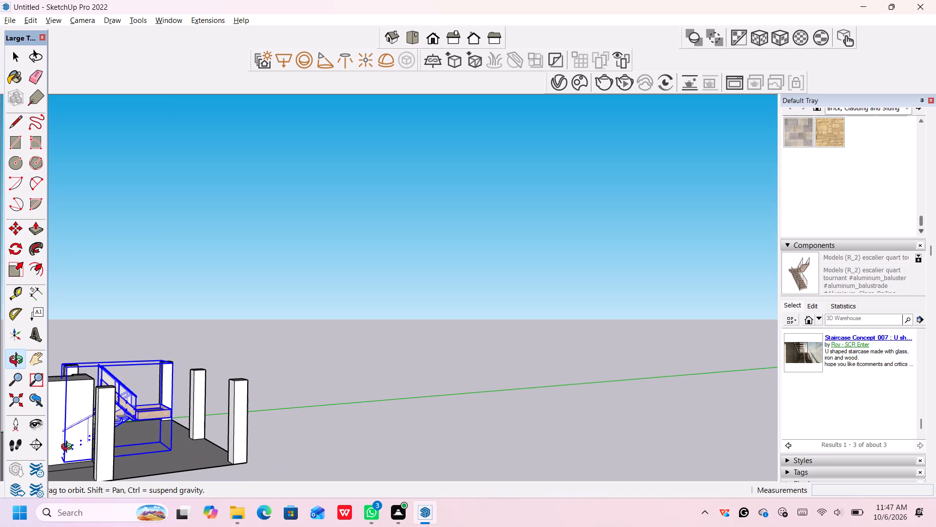
middle_click_drag(69, 448, 260, 426)
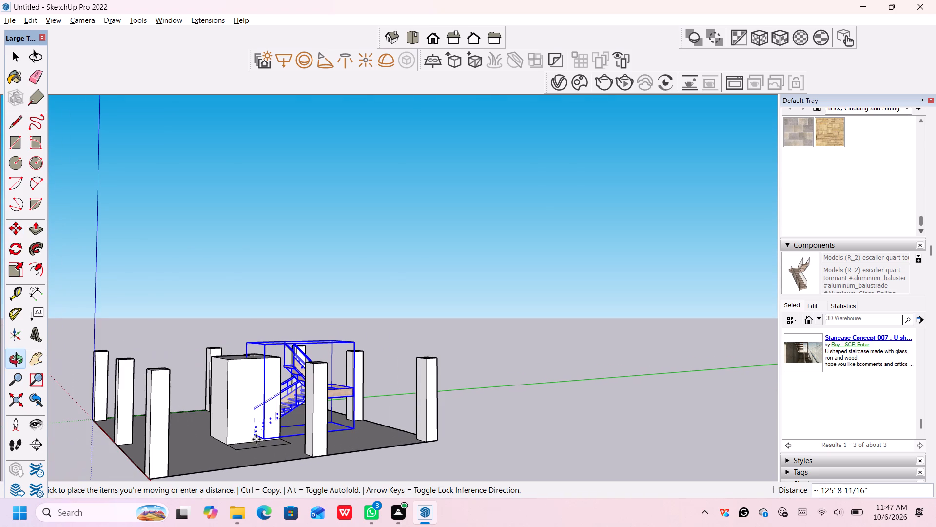
scroll(244, 446, "up", 2)
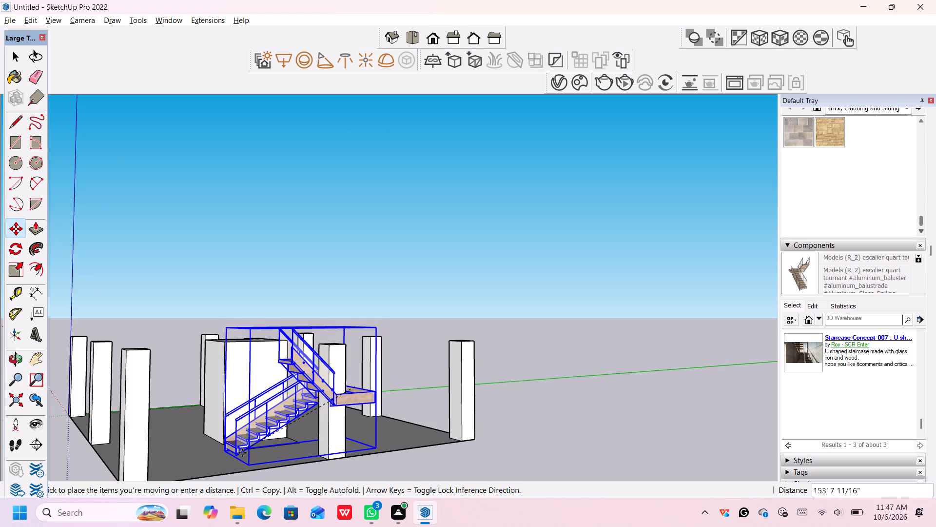
scroll(239, 449, "up", 6)
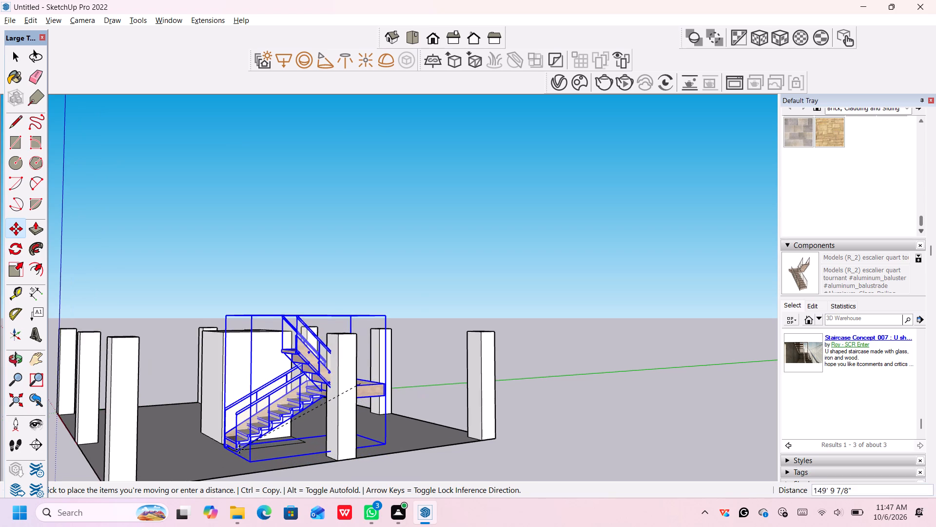
scroll(239, 449, "up", 20)
scroll(239, 449, "up", 2)
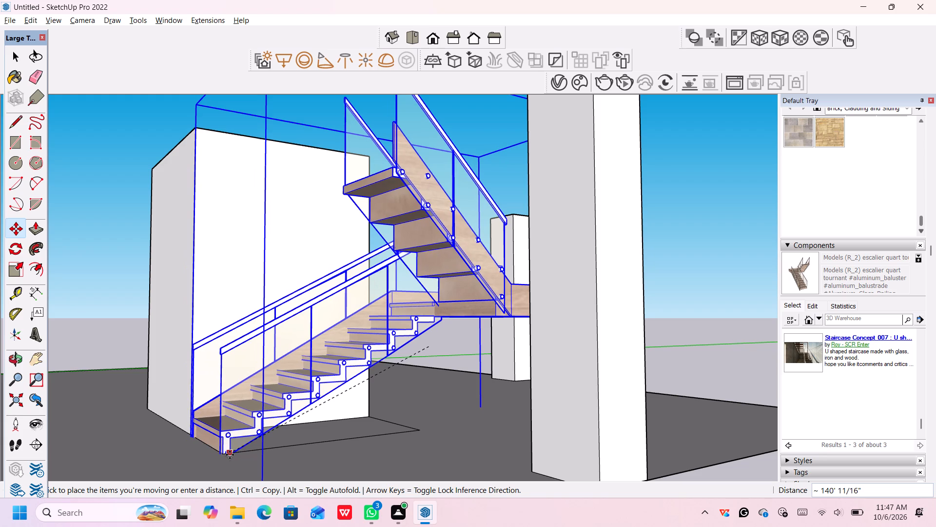
left_click(230, 455)
Examine how the staircase, its flights and its landing sit against the lift block and surrounding columns.
scroll(418, 387, "down", 5)
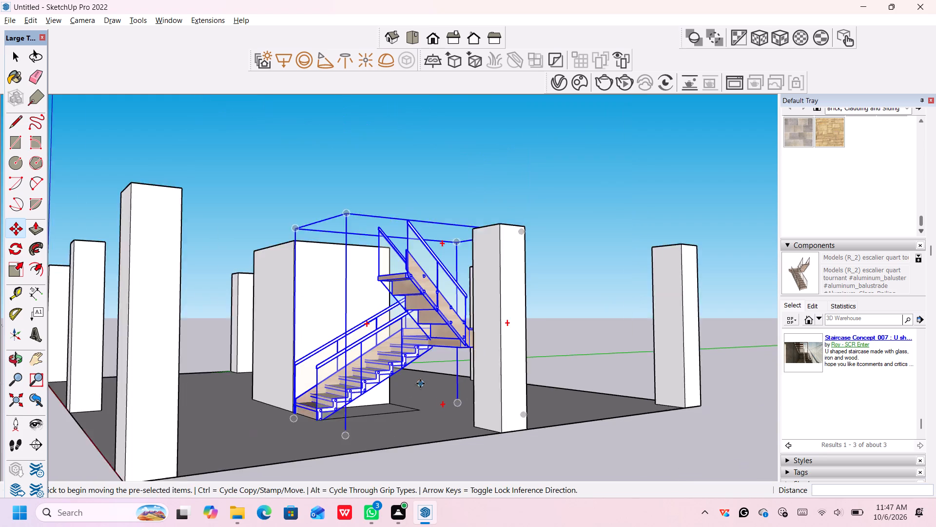
middle_click_drag(574, 368, 170, 403)
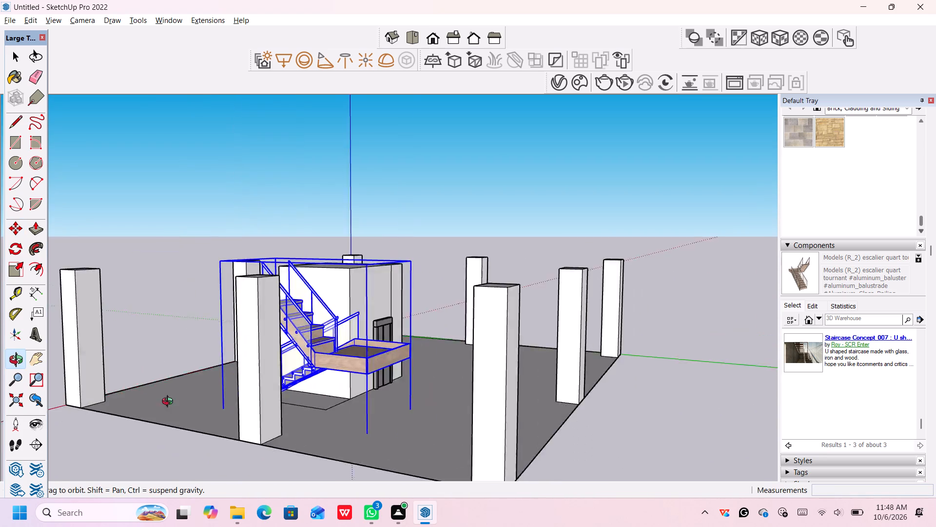
middle_click_drag(170, 403, 161, 403)
scroll(364, 355, "up", 10)
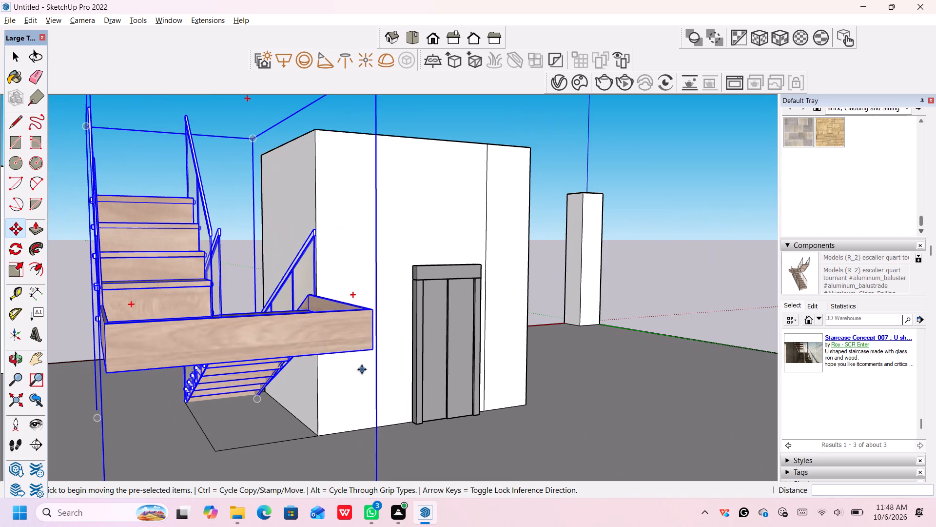
scroll(318, 371, "up", 1)
middle_click_drag(317, 372, 447, 397)
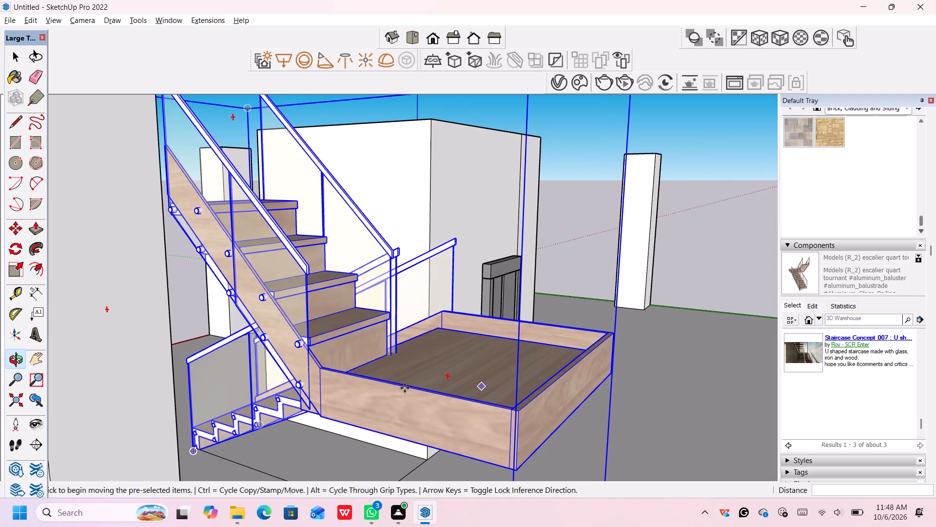
middle_click_drag(404, 390, 493, 381)
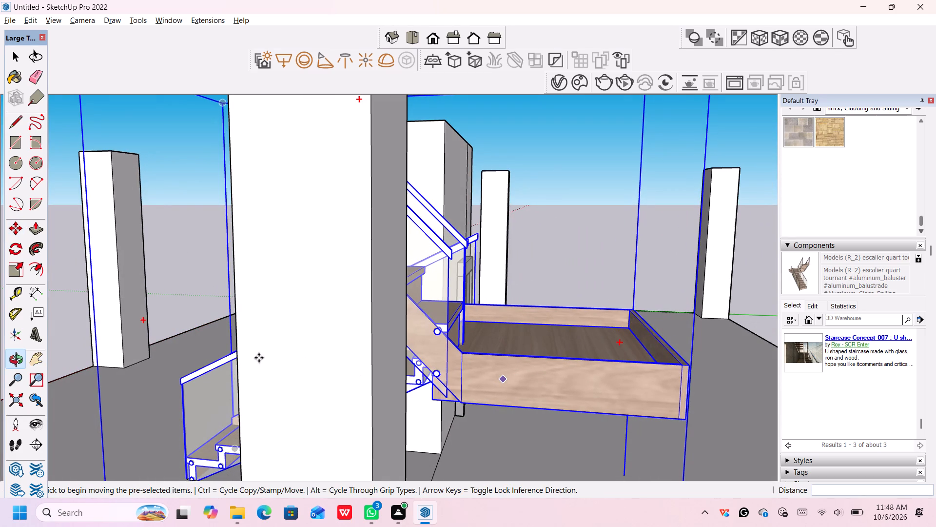
middle_click_drag(225, 358, 406, 370)
scroll(226, 359, "down", 1)
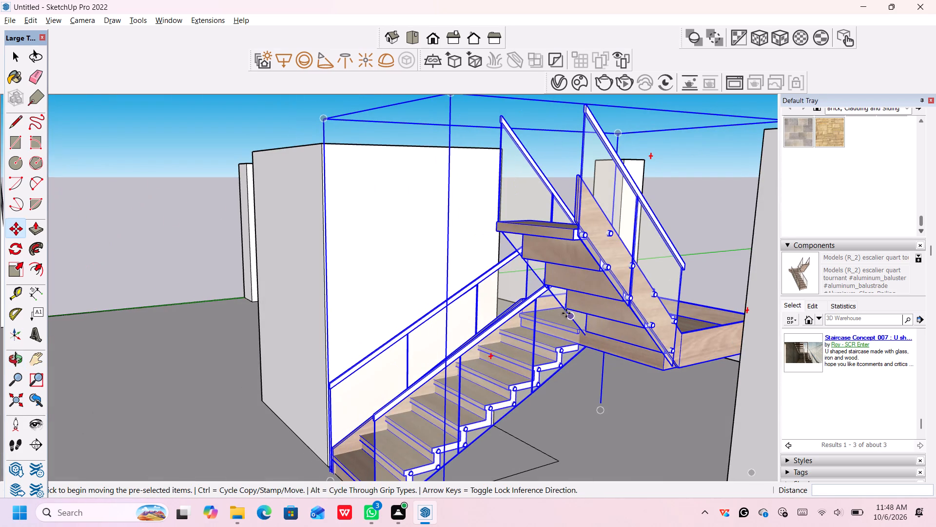
middle_click_drag(658, 283, 655, 285)
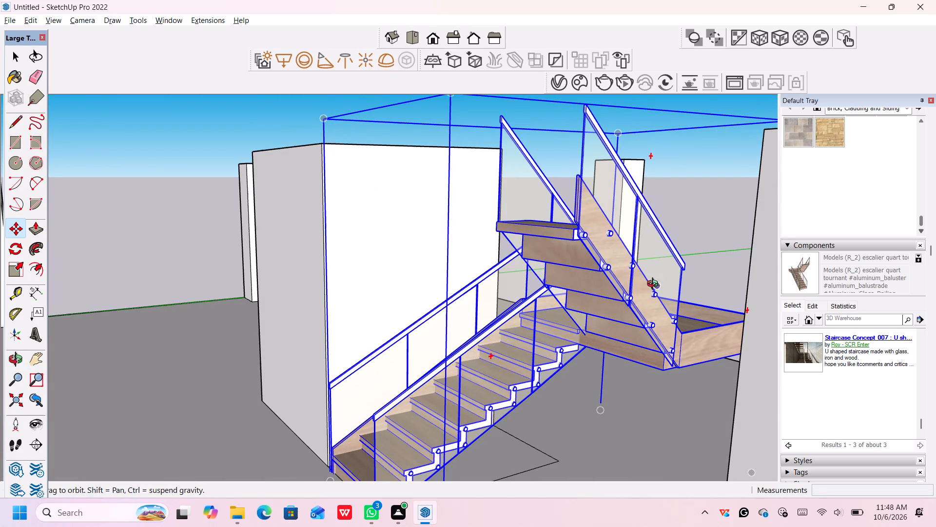
middle_click_drag(655, 285, 392, 314)
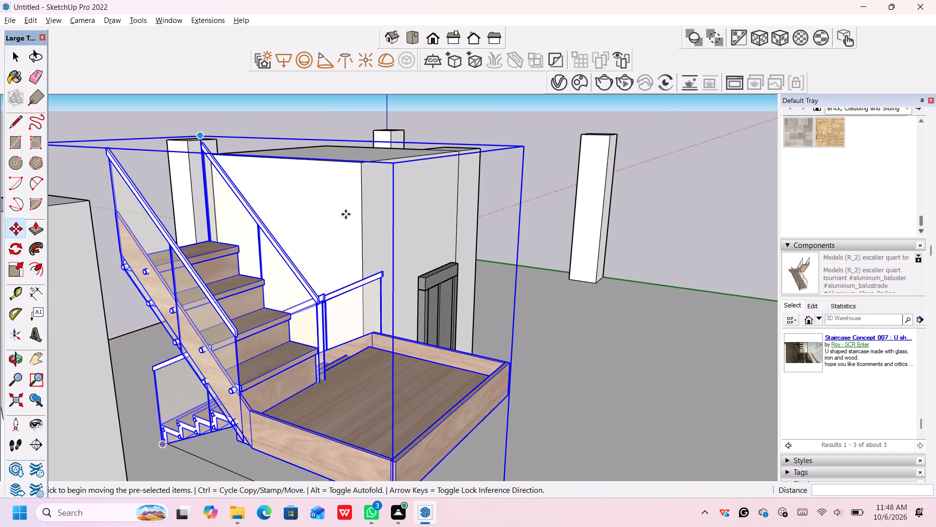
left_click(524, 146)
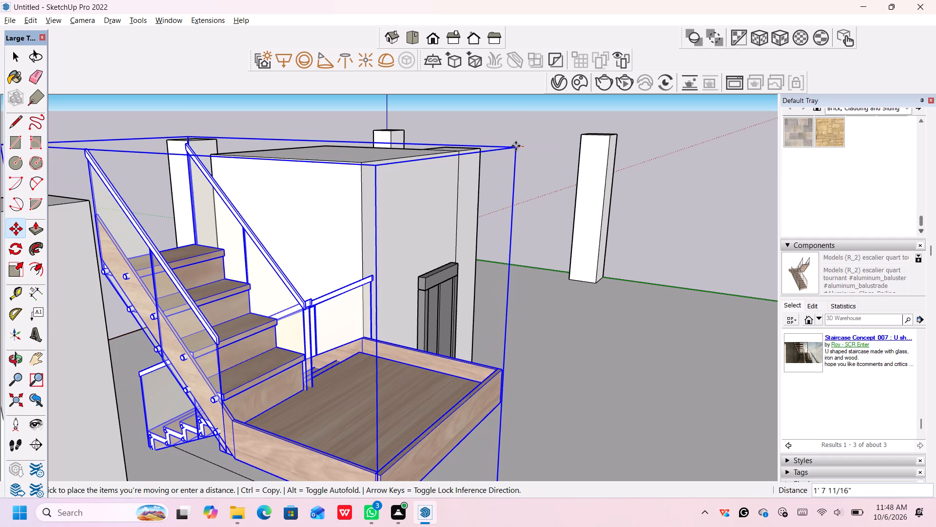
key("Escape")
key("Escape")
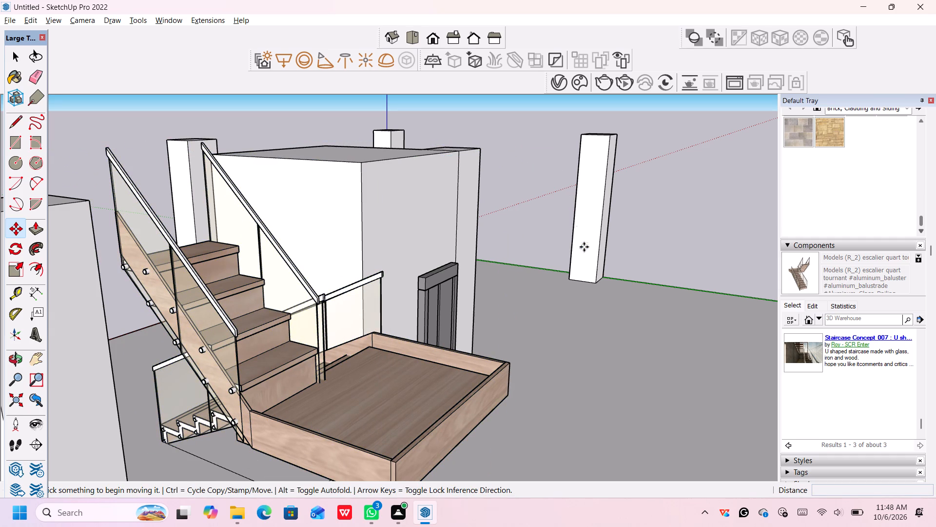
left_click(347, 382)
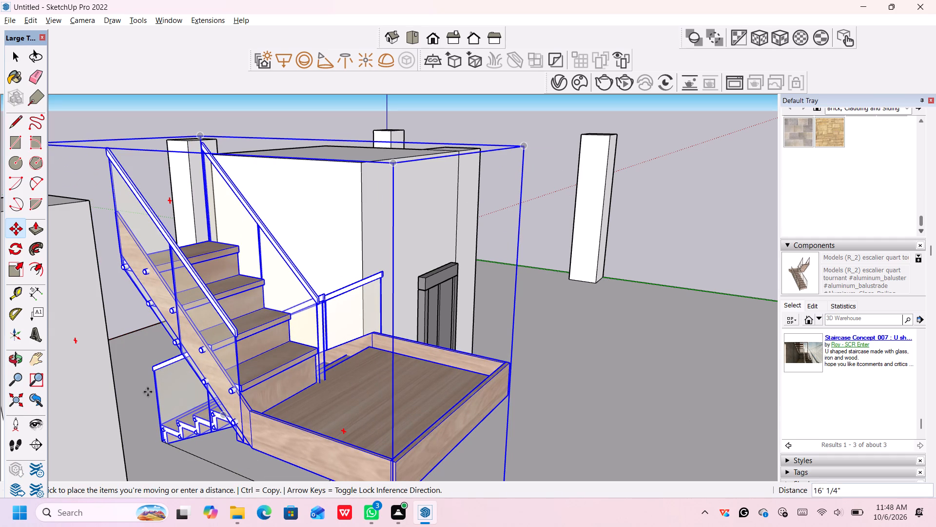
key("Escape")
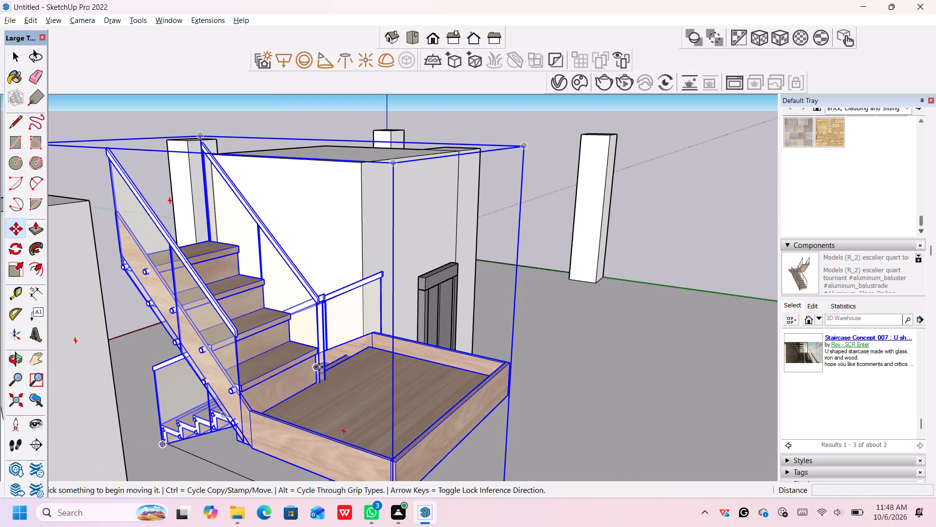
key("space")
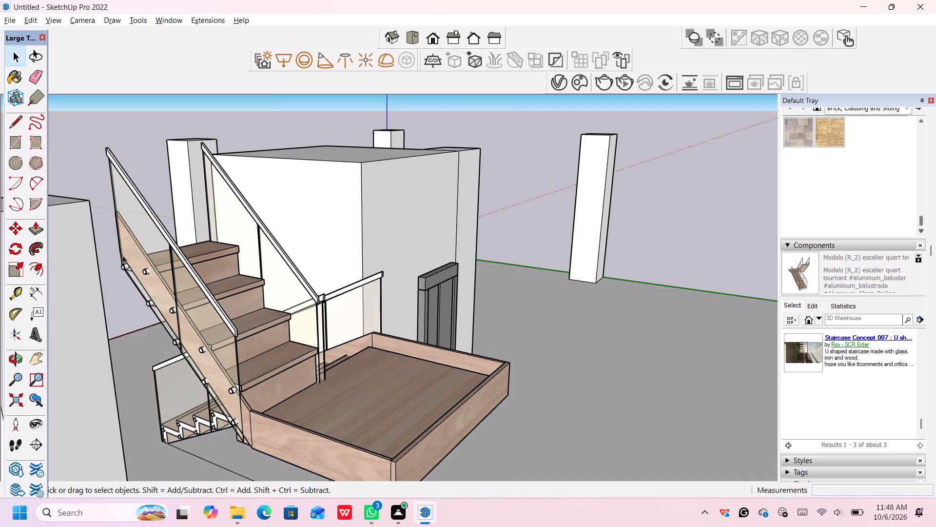
Scale the staircase down uniformly from its upper corner to a factor of about 0.89.
left_click(13, 267)
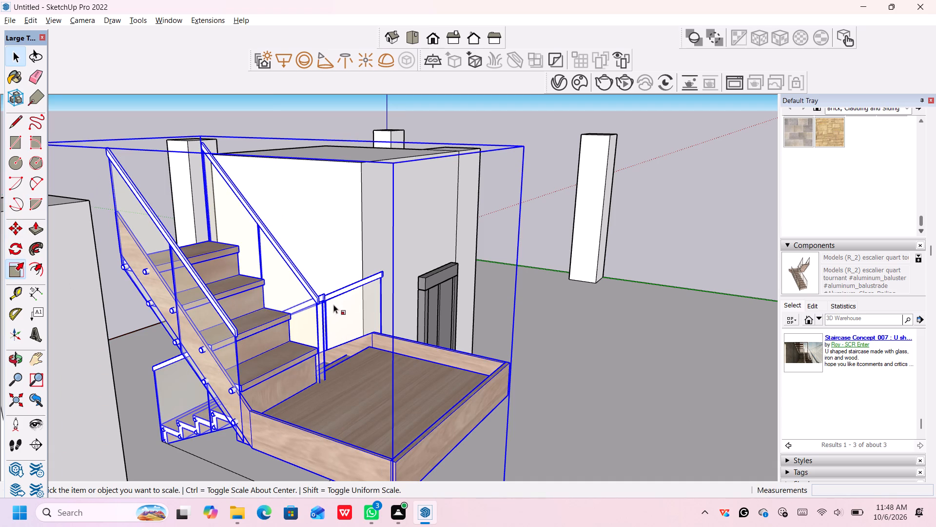
left_click(348, 366)
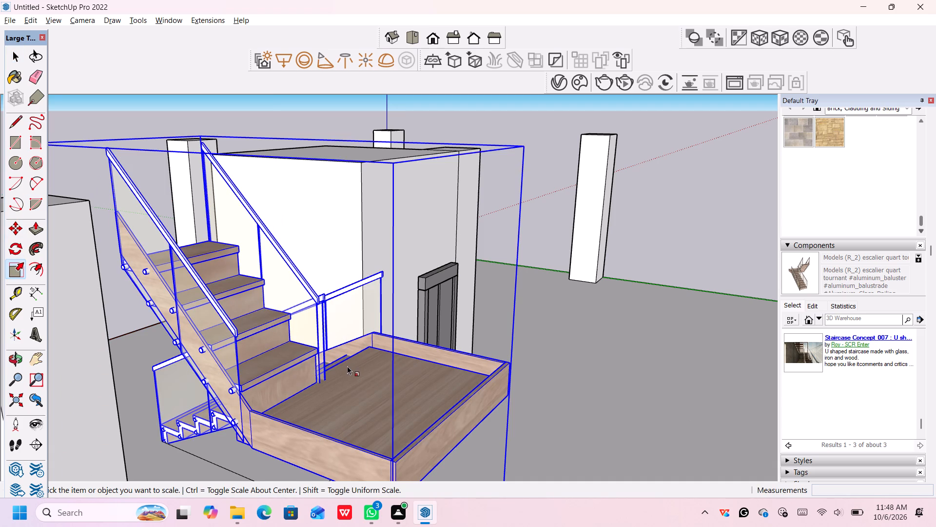
left_click(526, 144)
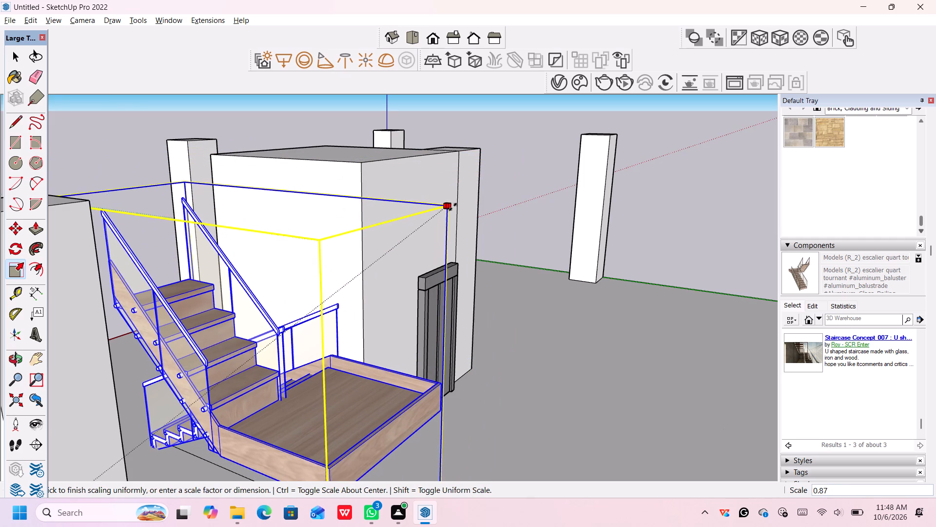
left_click(466, 199)
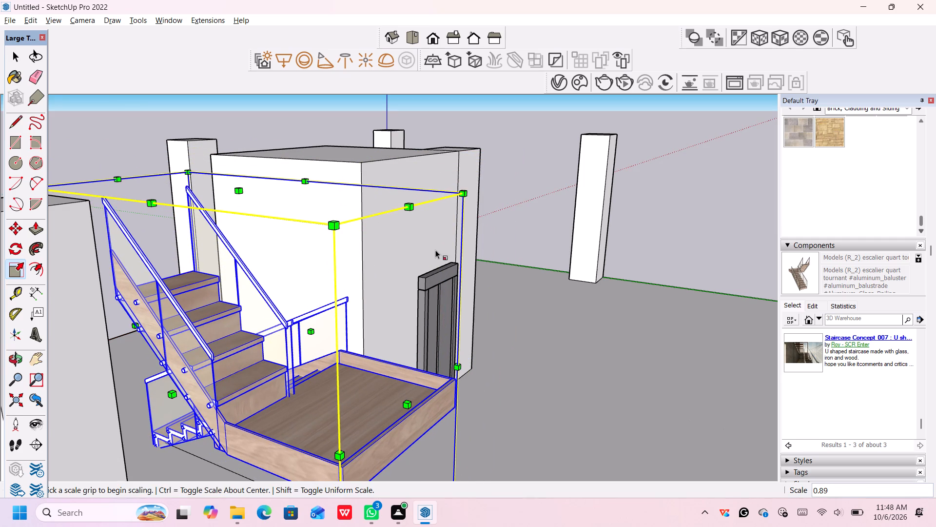
Stretch the staircase in red and green from its vertical edge beside the lift block to about 1.20 by 0.99.
middle_click_drag(206, 298, 364, 281)
middle_click_drag(342, 290, 454, 284)
middle_click_drag(428, 294, 539, 281)
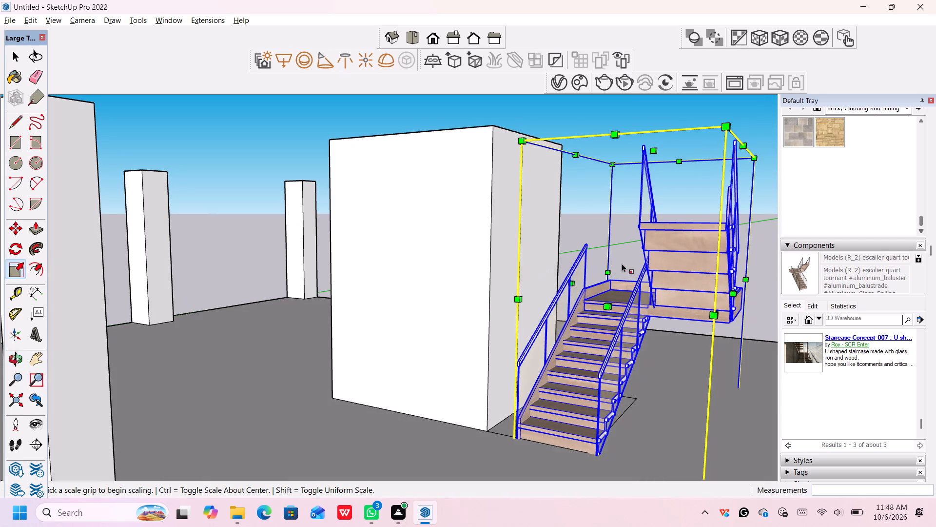
middle_click_drag(559, 327, 643, 327)
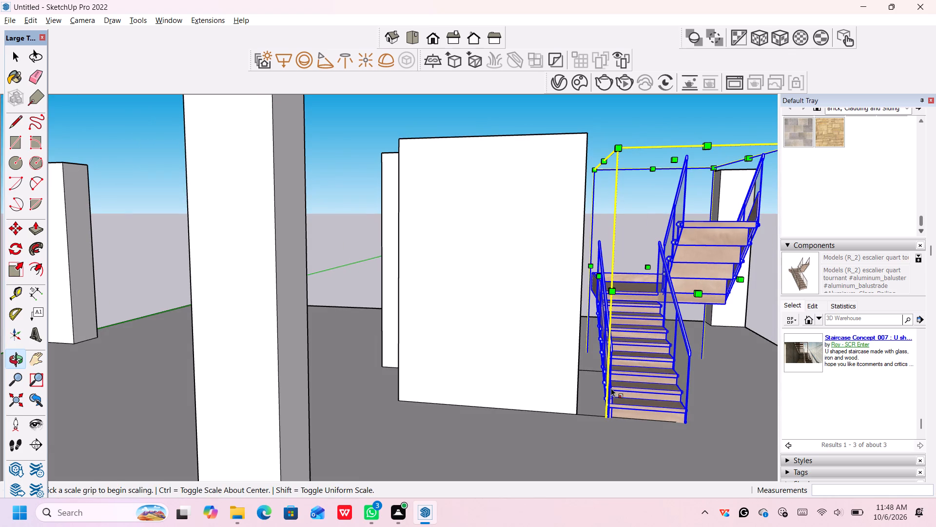
scroll(604, 412, "up", 5)
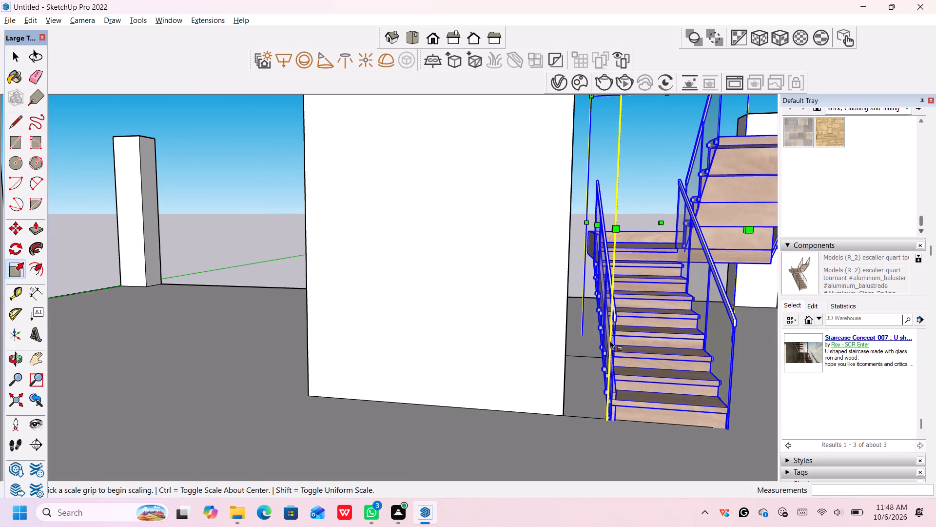
left_click(617, 208)
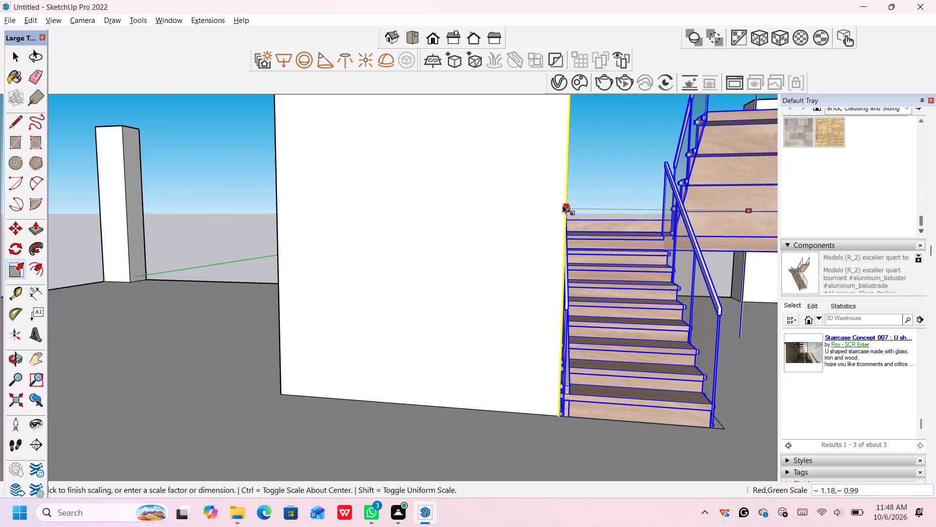
left_click(562, 205)
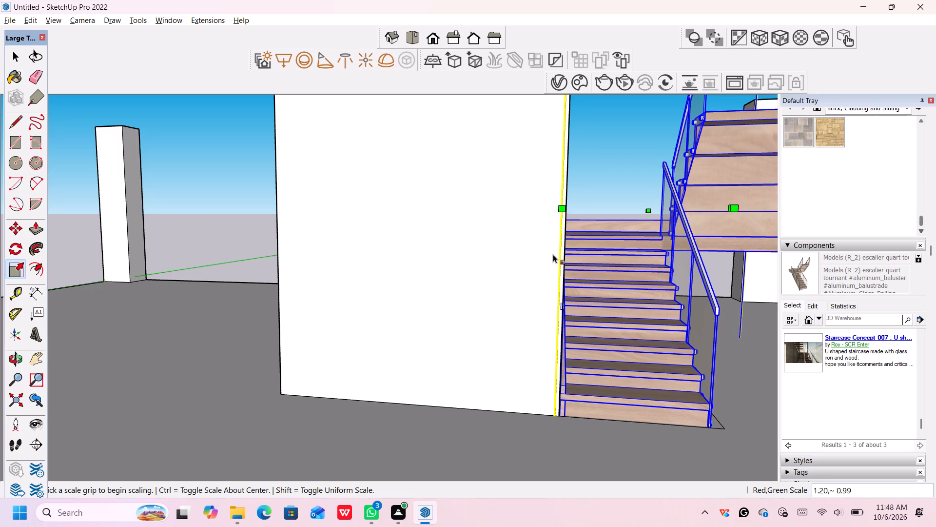
Rescale the staircase in red and green to about 0.99 by 1.00, bringing its edge in line with the lift block wall.
scroll(559, 264, "up", 2)
middle_click_drag(585, 287, 552, 281)
scroll(573, 287, "down", 1)
middle_click_drag(552, 281, 602, 289)
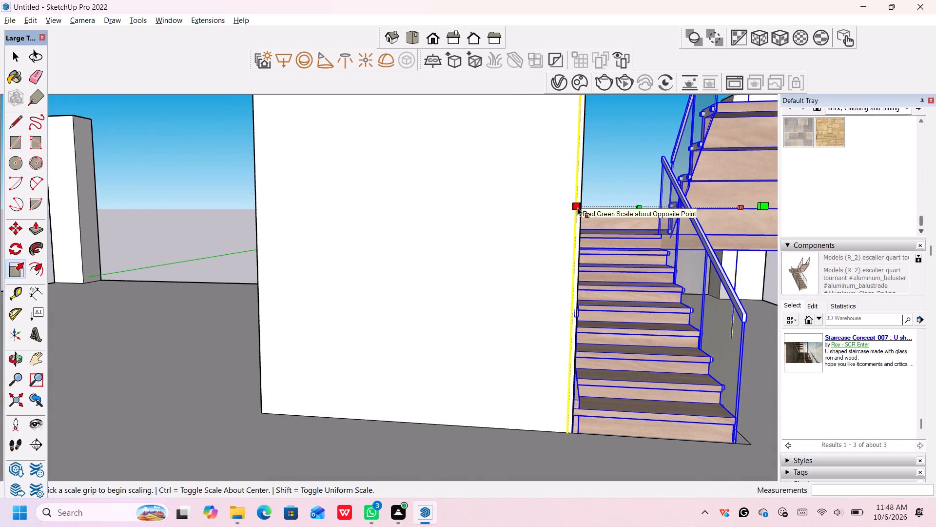
left_click(577, 208)
left_click(583, 207)
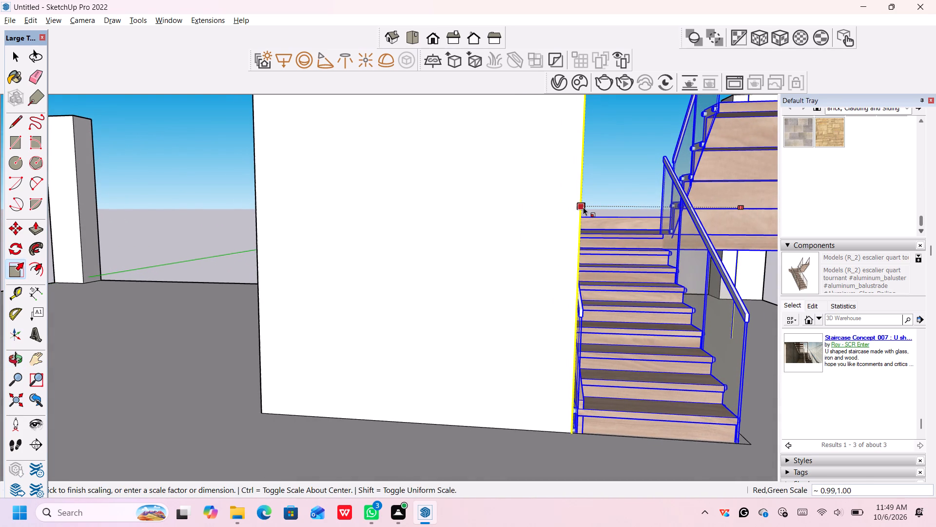
Examine the rescaled staircase's fit against the lift block and surrounding columns from several sides.
middle_click_drag(651, 313, 594, 328)
middle_click_drag(643, 294, 640, 295)
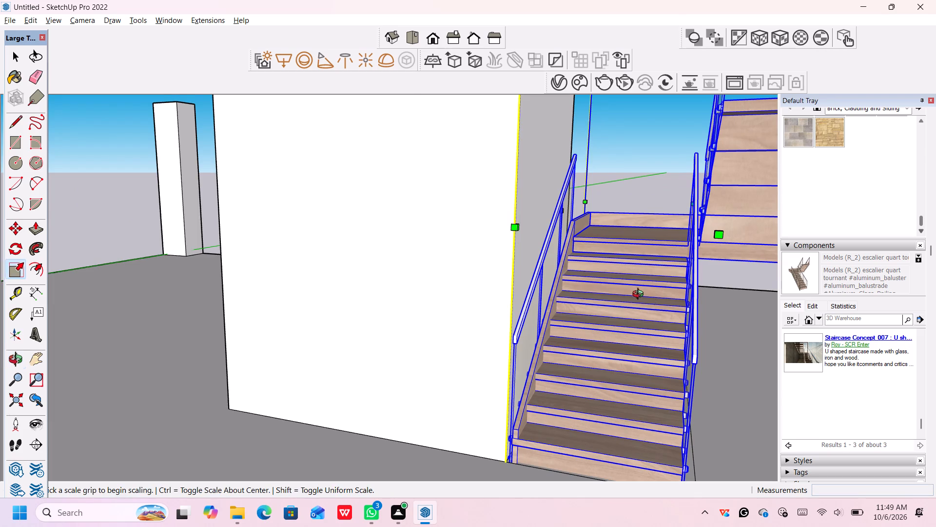
middle_click_drag(640, 295, 520, 325)
scroll(596, 321, "down", 6)
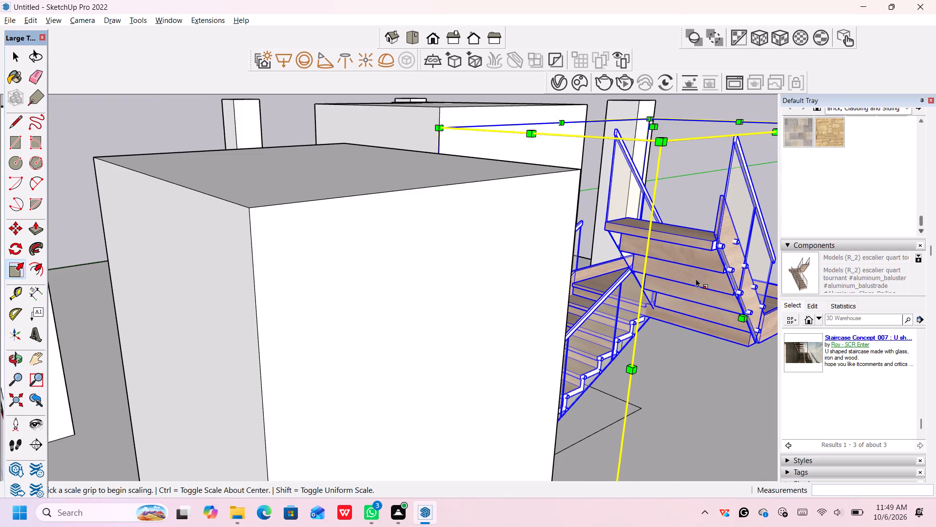
middle_click_drag(695, 279, 431, 306)
scroll(473, 291, "down", 4)
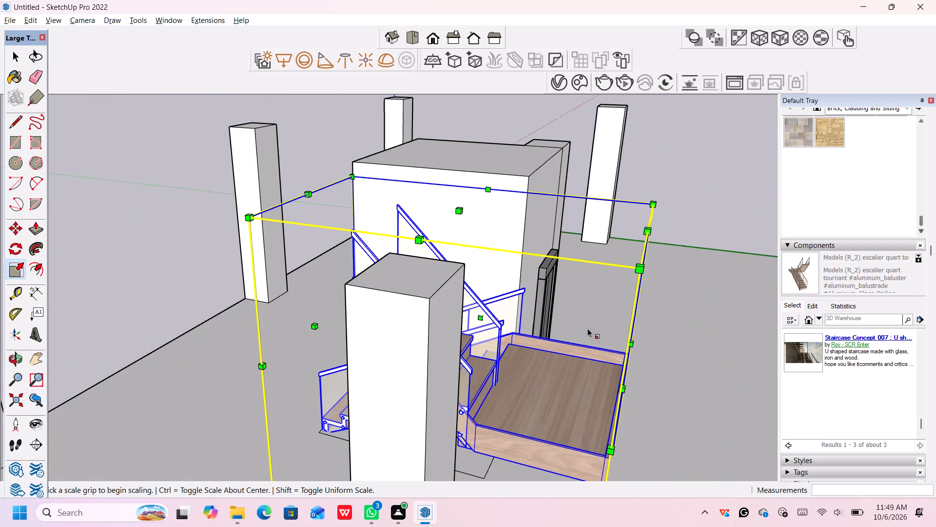
key("space")
scroll(644, 327, "down", 4)
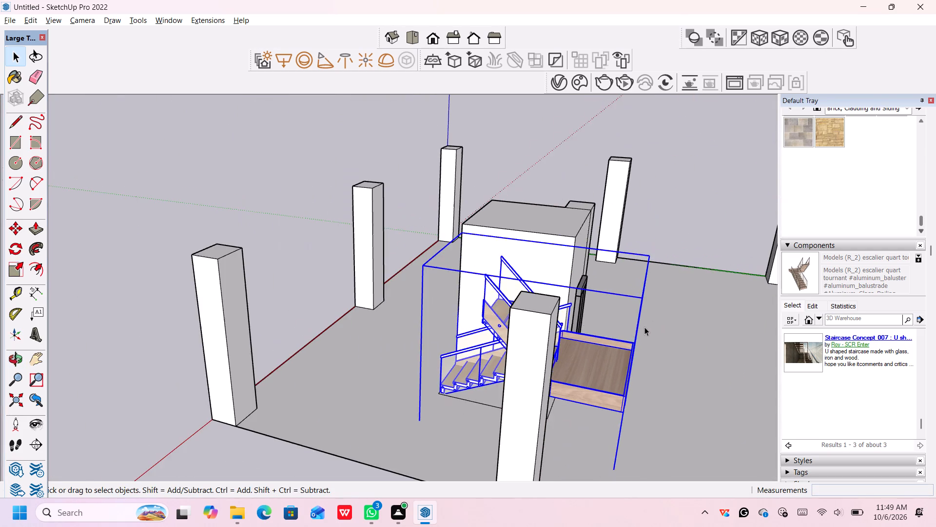
middle_click_drag(647, 333, 631, 326)
key("Escape")
key("Escape")
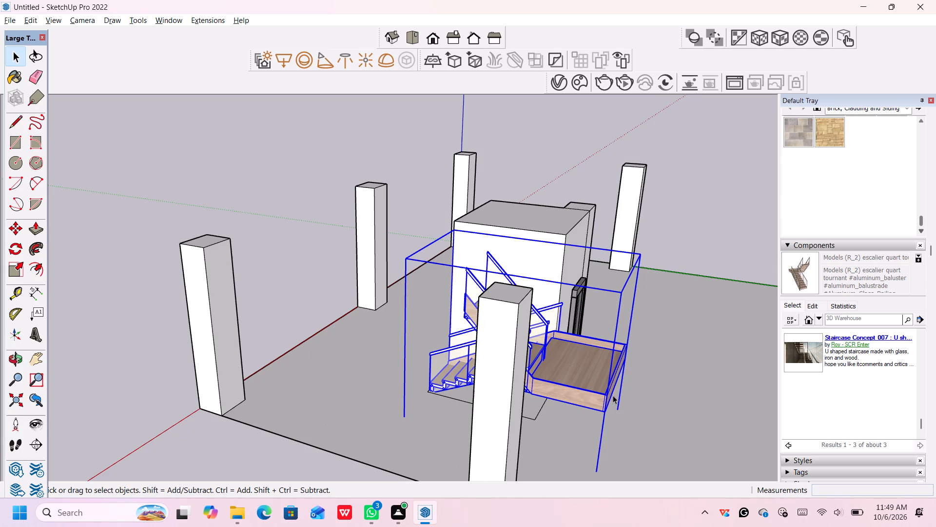
Examine from beneath the slab how the staircase's footprint lines up with the floor outline and lift block.
middle_click_drag(638, 394, 377, 254)
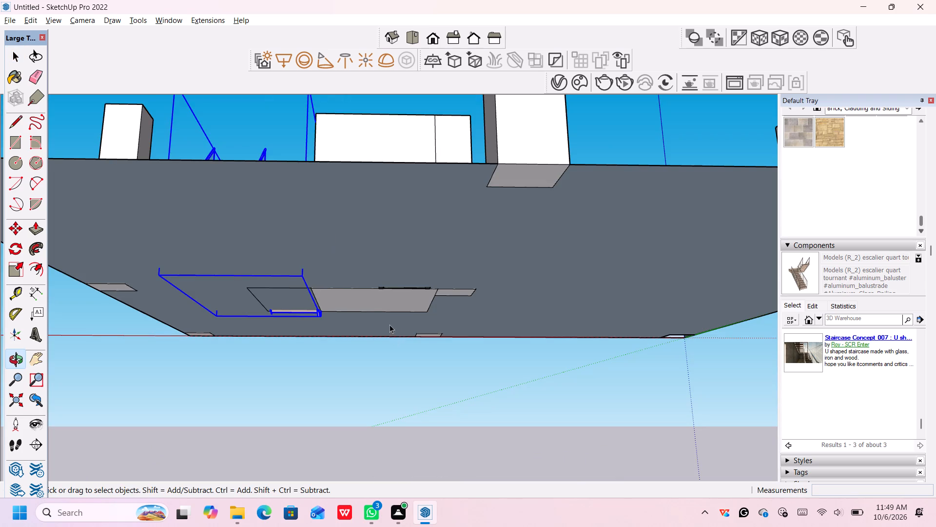
scroll(331, 296, "up", 5)
middle_click_drag(326, 299, 344, 316)
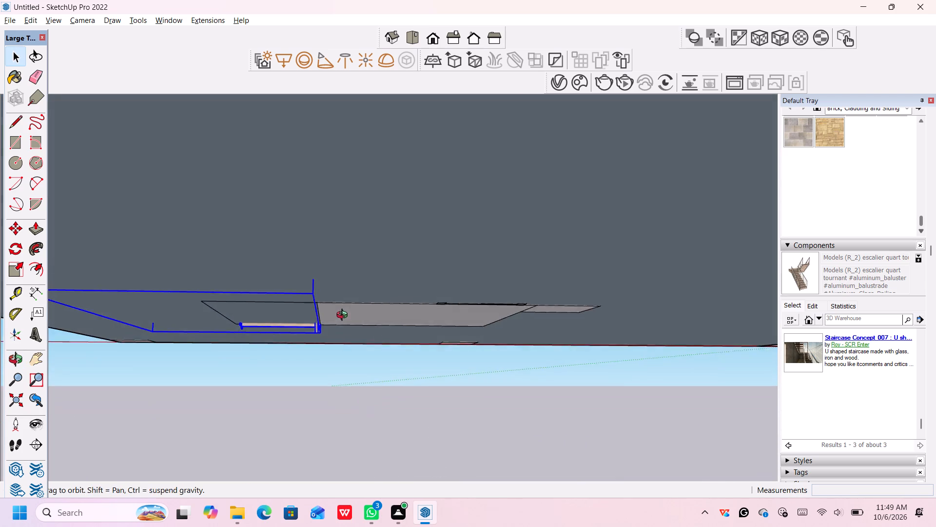
middle_click_drag(344, 316, 348, 324)
scroll(323, 342, "up", 1)
middle_click_drag(363, 315, 343, 233)
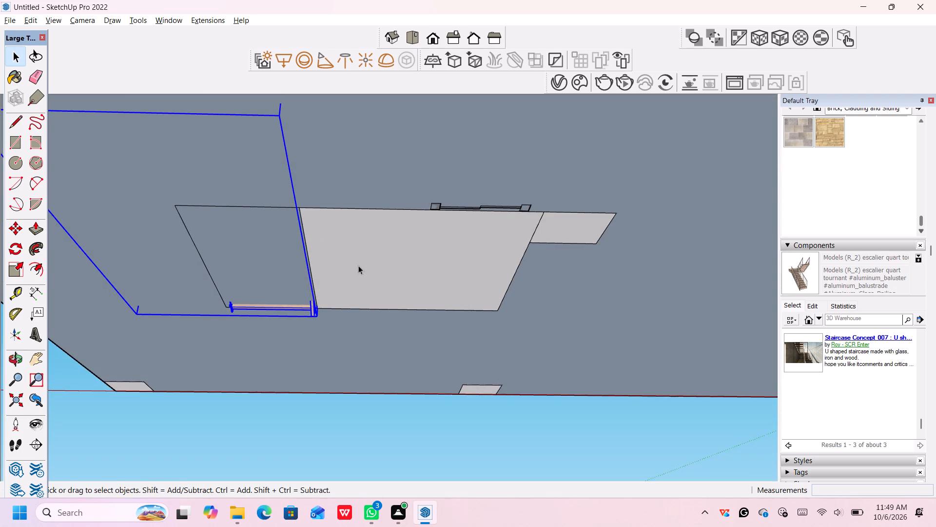
middle_click_drag(358, 265, 344, 192)
middle_click_drag(387, 164, 406, 259)
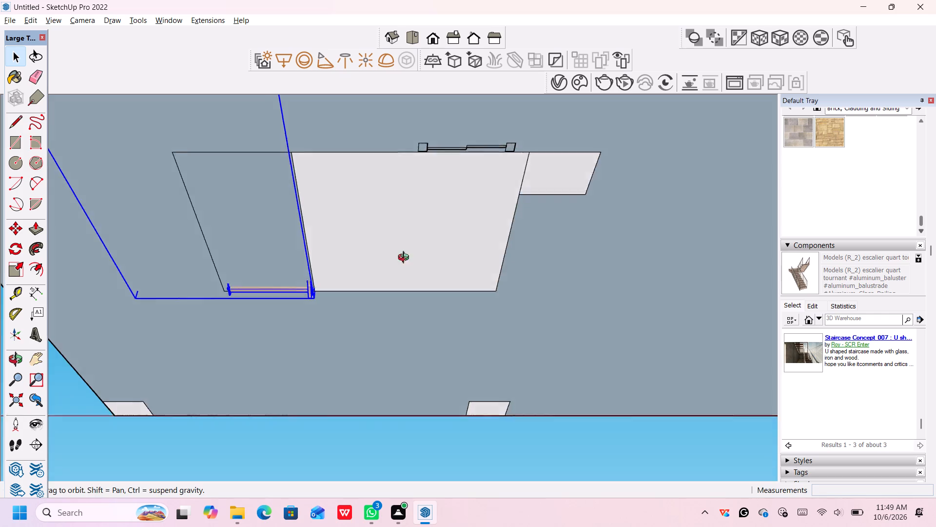
middle_click_drag(406, 259, 413, 313)
middle_click_drag(420, 271, 427, 401)
scroll(424, 387, "down", 5)
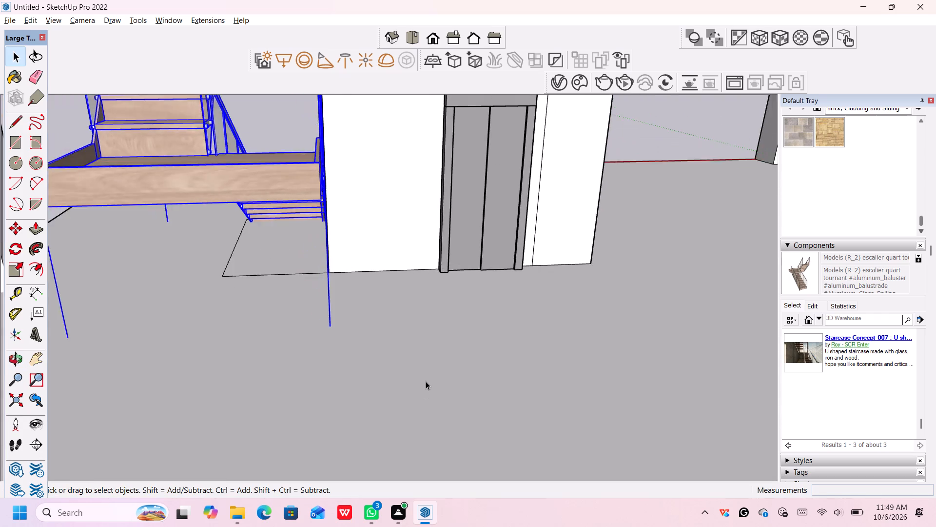
Delete the two remaining outline edges on the floor slab below the staircase landing, beside the lift block.
scroll(426, 381, "down", 8)
scroll(275, 290, "up", 3)
left_click(292, 311)
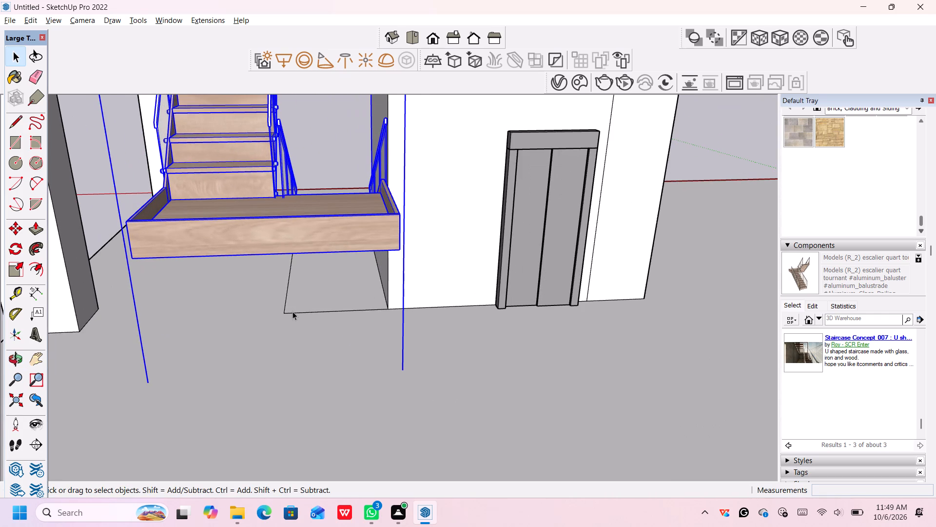
scroll(292, 311, "up", 4)
left_click(284, 281)
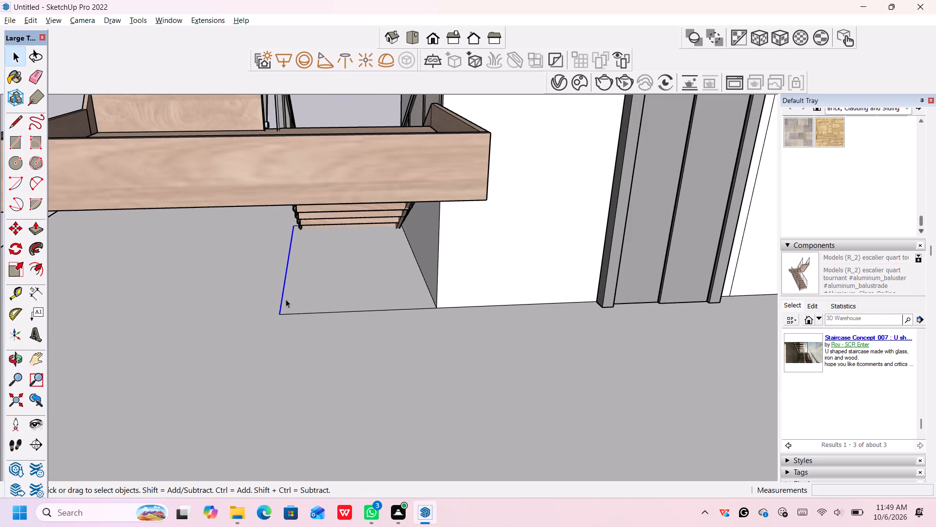
left_click(292, 314)
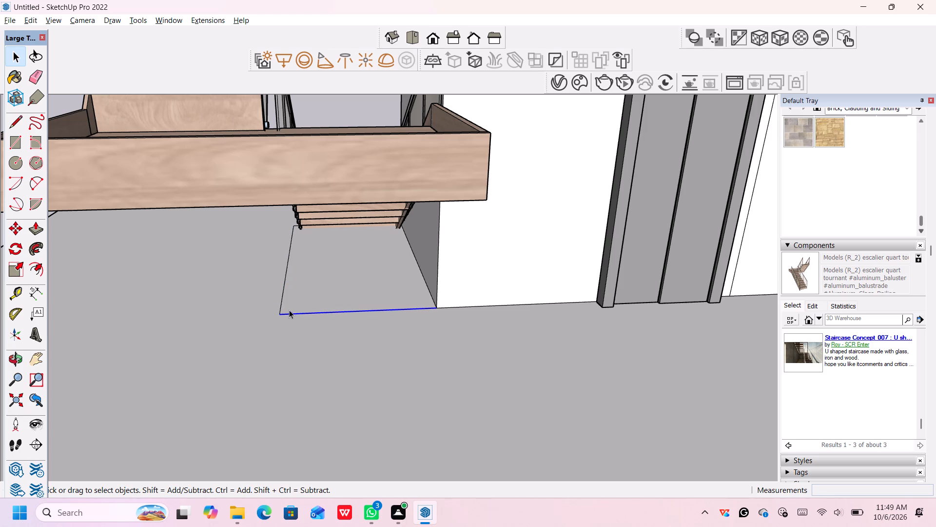
left_click(281, 297, "ctrl")
key("Delete")
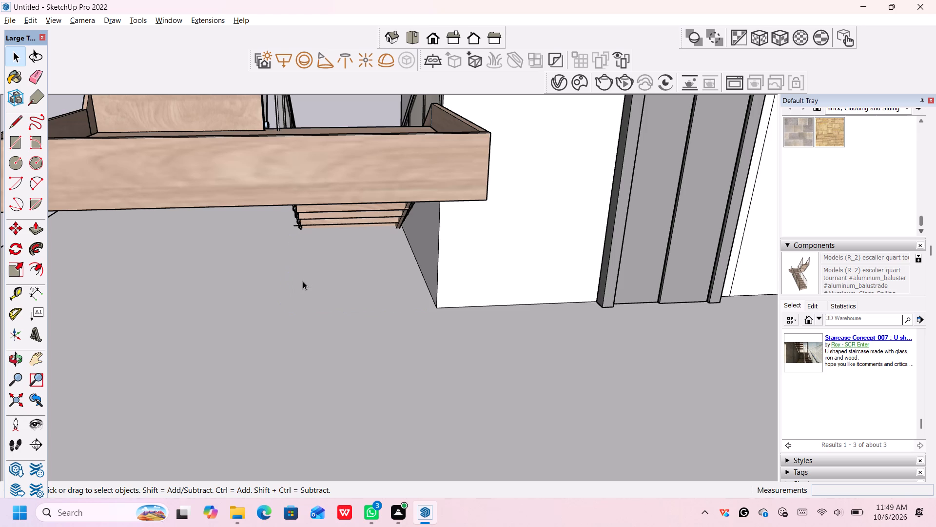
Delete the short leftover edge on the slab beside the staircase's bottom step.
scroll(283, 205, "up", 3)
middle_click_drag(300, 236, 386, 249)
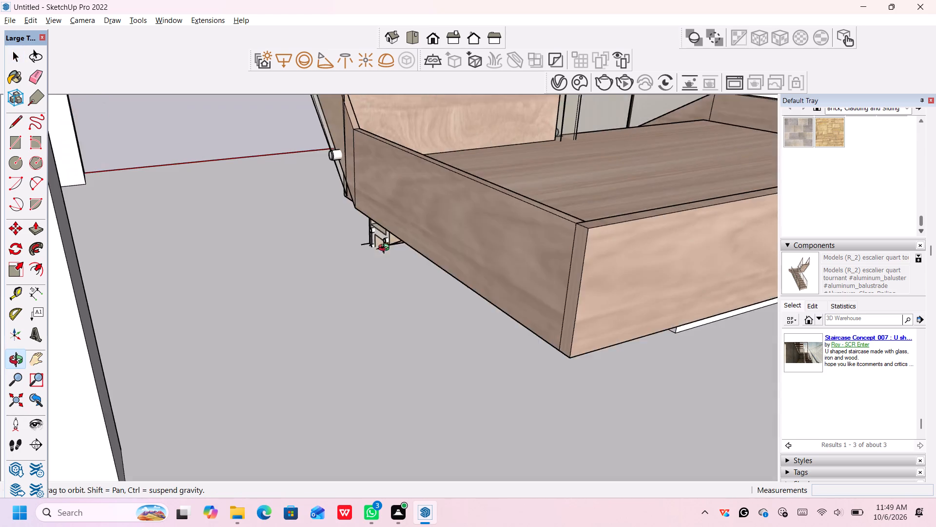
middle_click_drag(386, 249, 395, 245)
middle_click(396, 245)
scroll(382, 253, "up", 11)
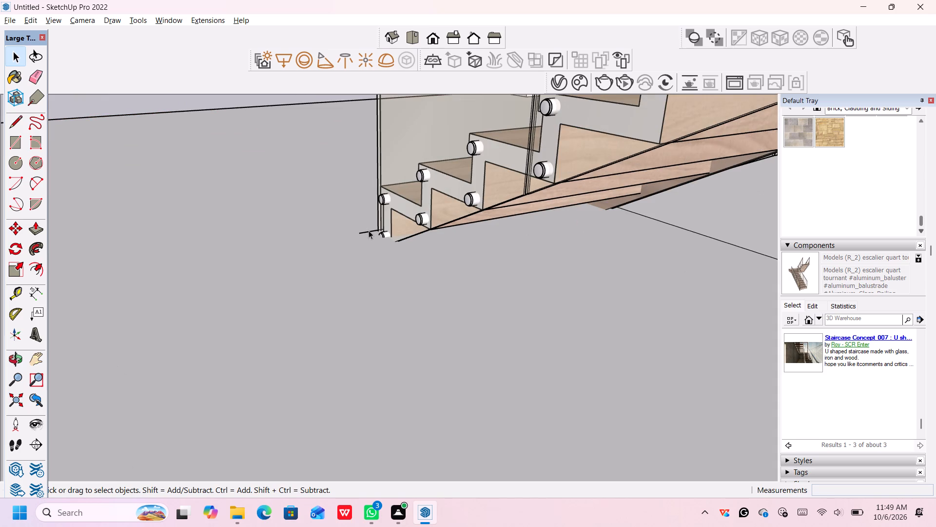
left_click(369, 231)
key("Delete")
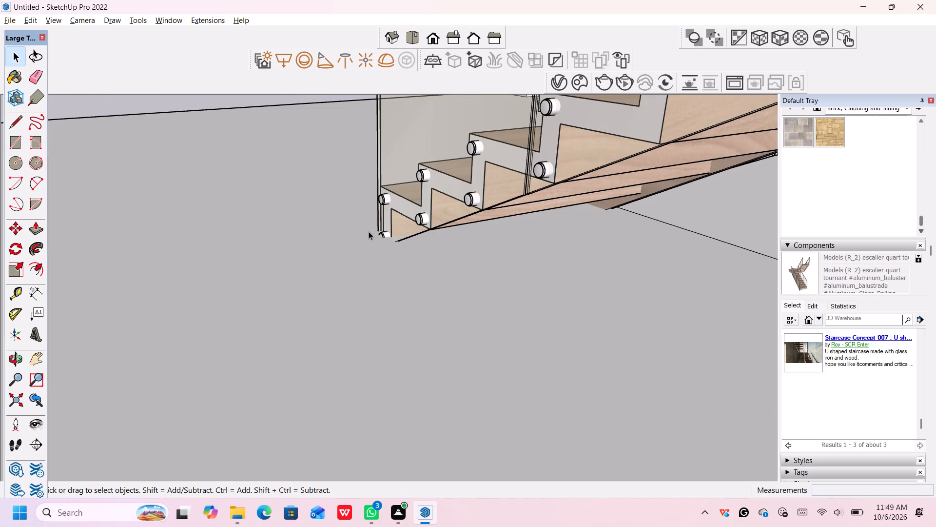
Examine the staircase, lift block and column layout from all around after the outline cleanup.
scroll(402, 245, "down", 3)
scroll(486, 268, "down", 17)
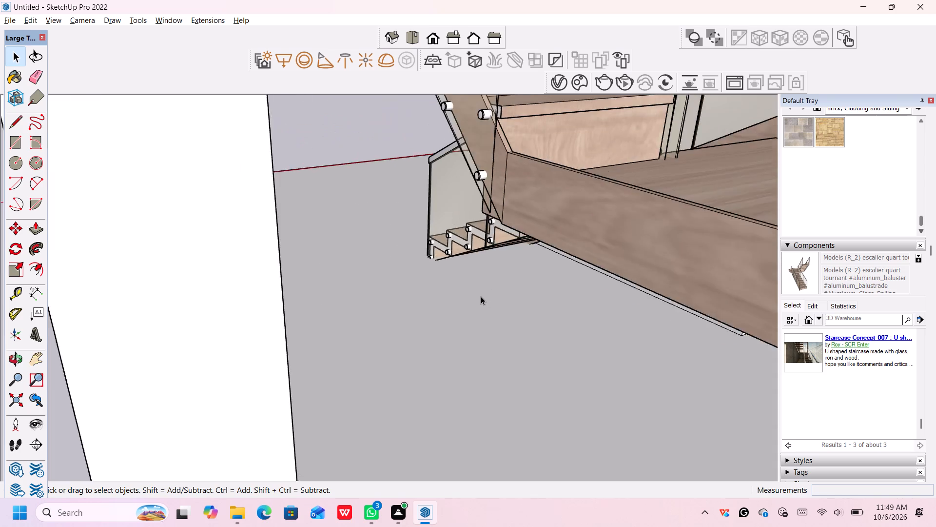
scroll(481, 296, "down", 3)
scroll(481, 296, "up", 1)
scroll(481, 296, "down", 12)
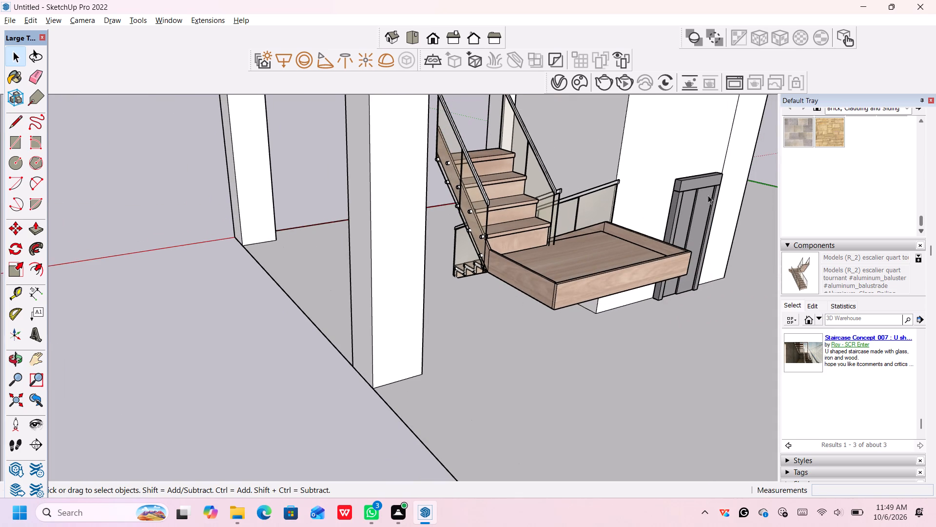
middle_click_drag(722, 240, 514, 256)
middle_click_drag(548, 271, 547, 271)
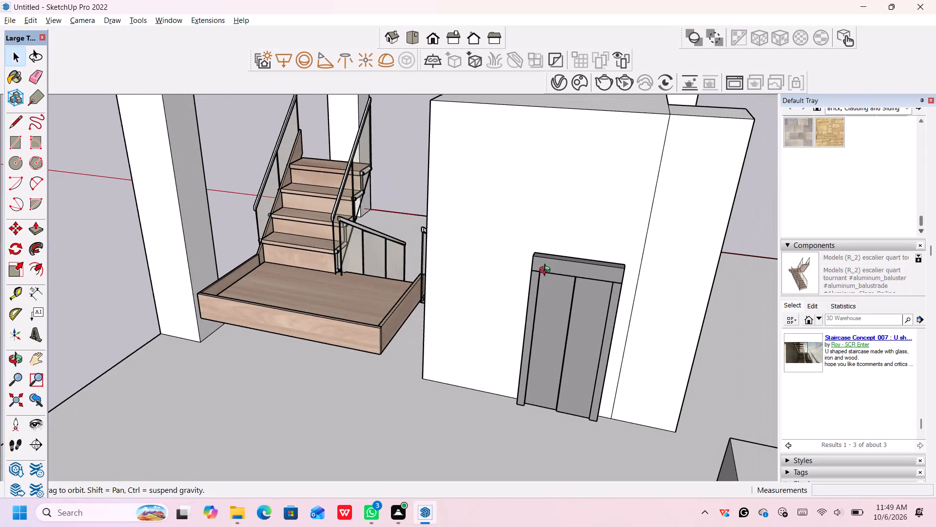
middle_click_drag(547, 271, 333, 267)
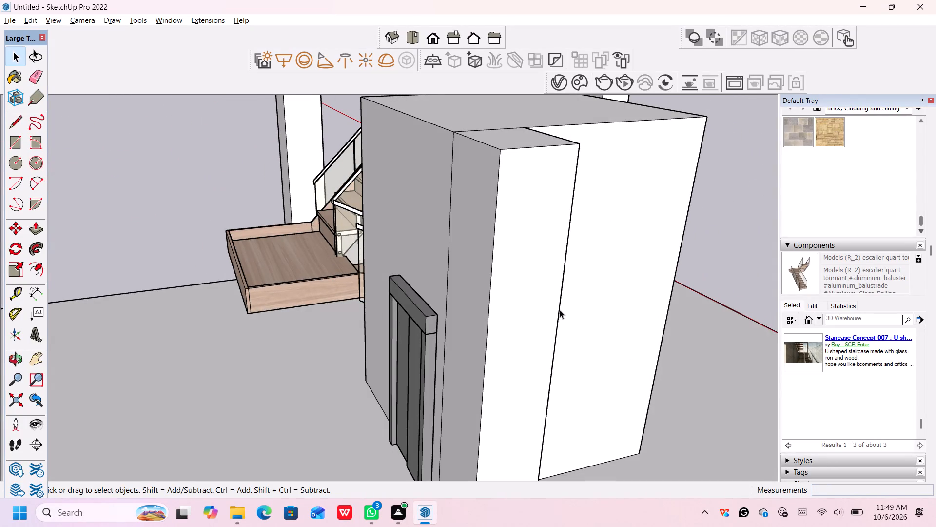
middle_click_drag(559, 310, 348, 319)
middle_click_drag(553, 340, 329, 298)
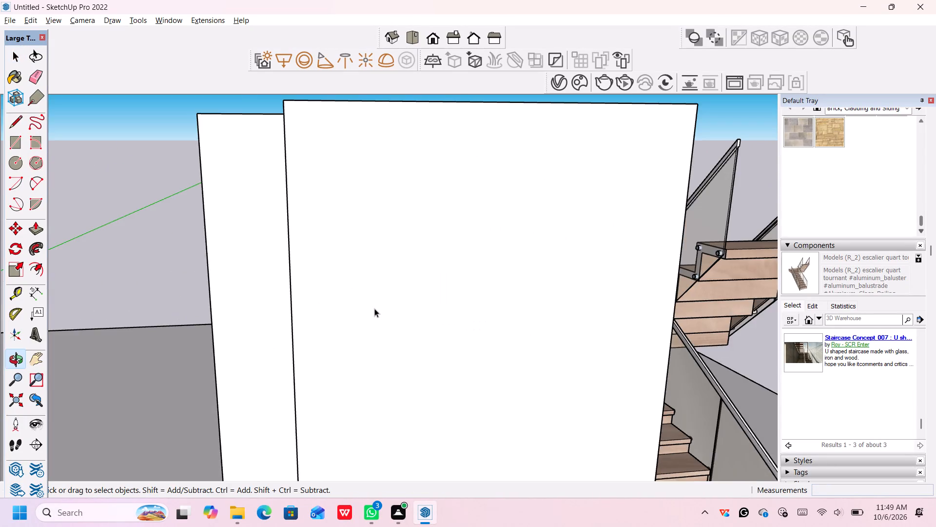
scroll(374, 308, "down", 20)
scroll(374, 308, "down", 6)
scroll(377, 309, "up", 1)
scroll(377, 310, "down", 13)
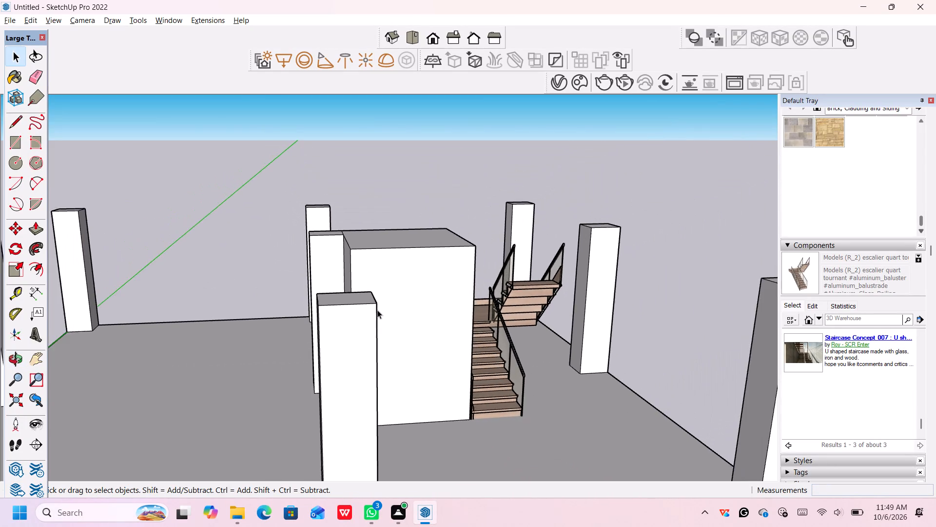
Switch the material library from Brick, Cladding and Siding to the Colors collection.
scroll(377, 310, "down", 20)
scroll(377, 310, "down", 3)
middle_click_drag(221, 367, 266, 366)
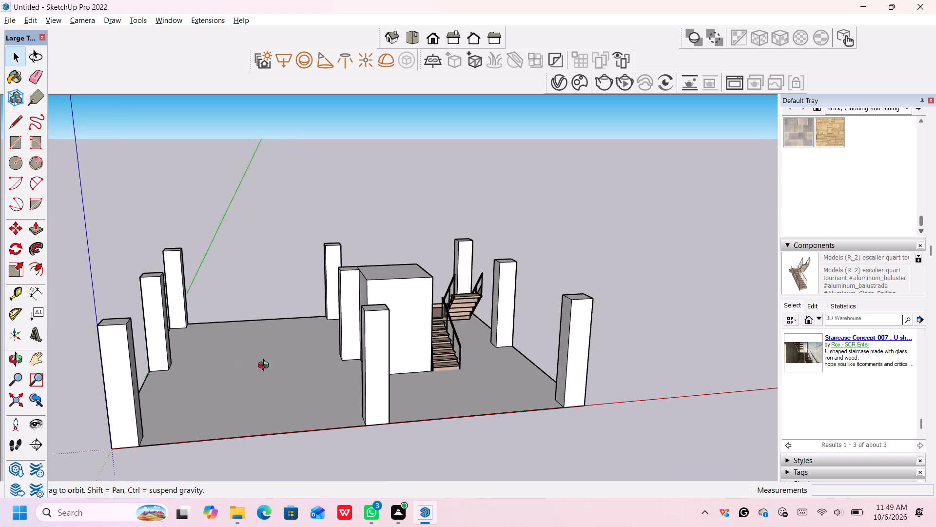
middle_click_drag(266, 366, 287, 364)
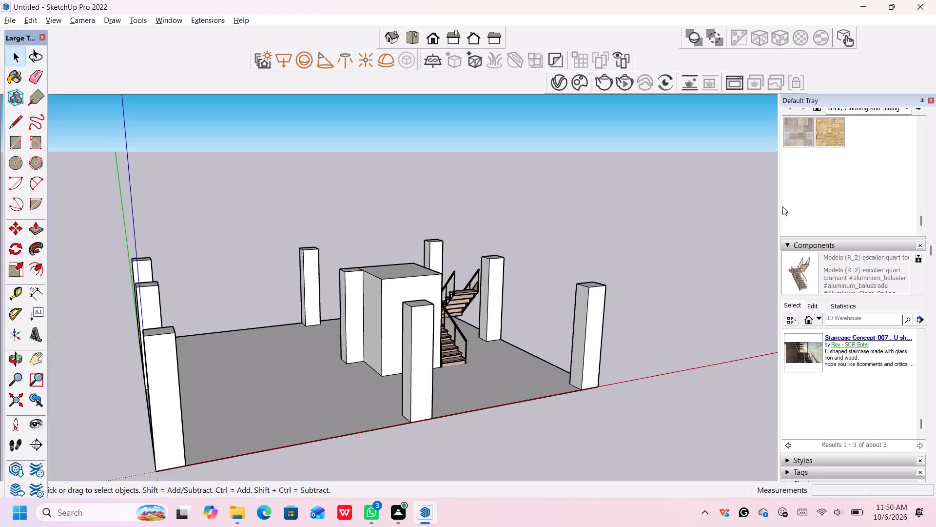
scroll(776, 210, "up", 3)
scroll(842, 164, "down", 3)
scroll(471, 324, "down", 6)
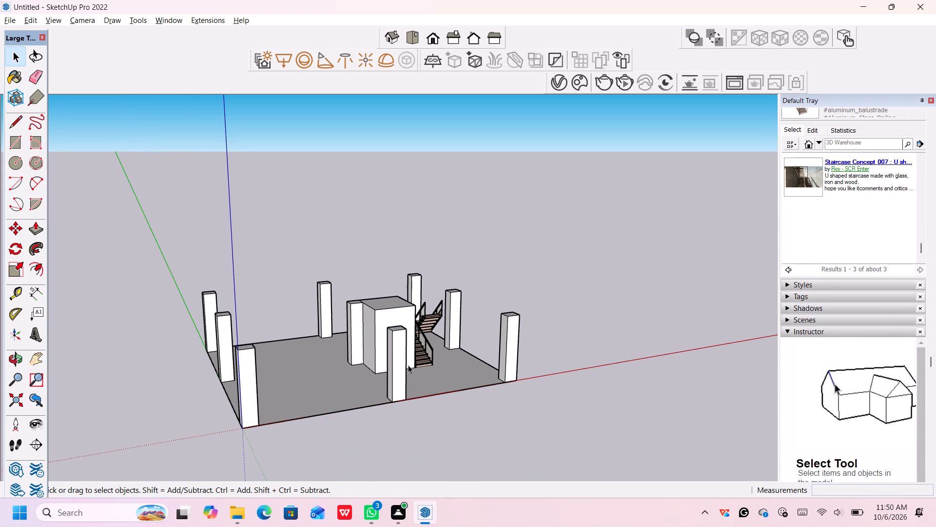
scroll(871, 219, "up", 3)
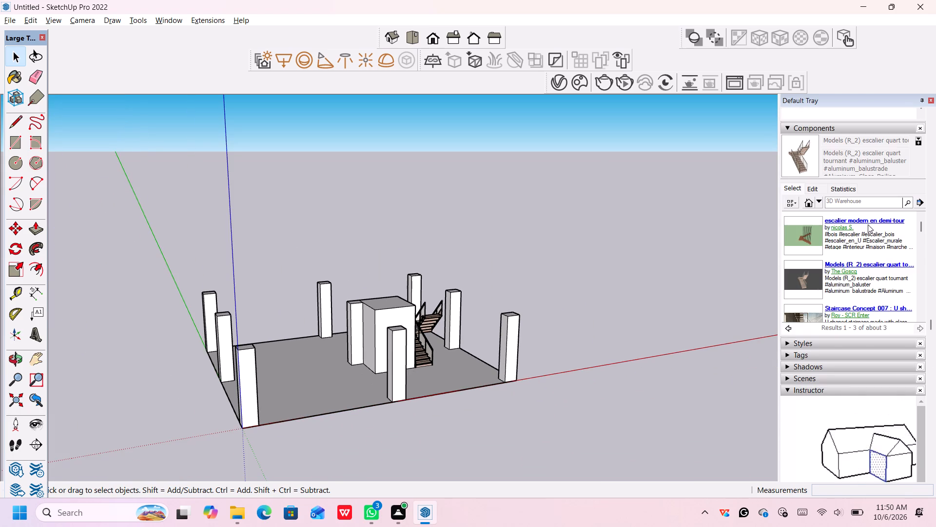
scroll(857, 217, "up", 4)
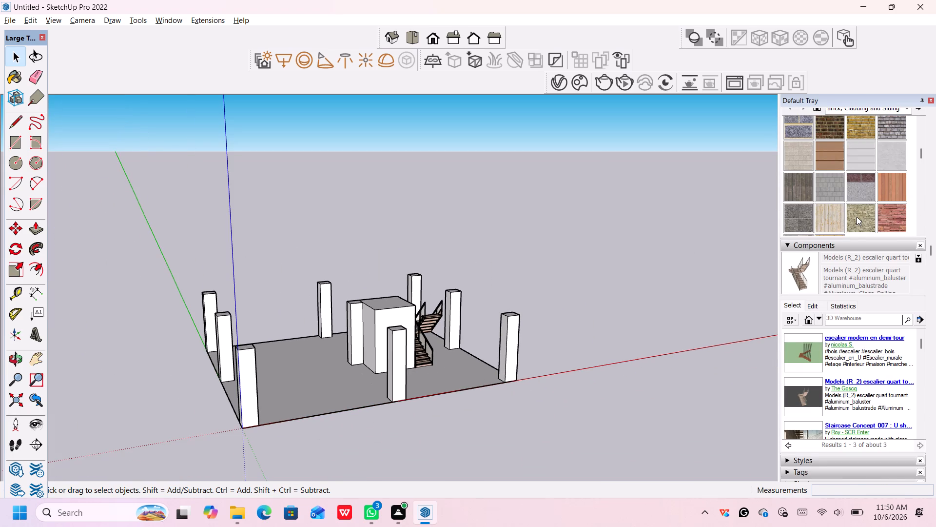
scroll(863, 211, "up", 3)
left_click(863, 224)
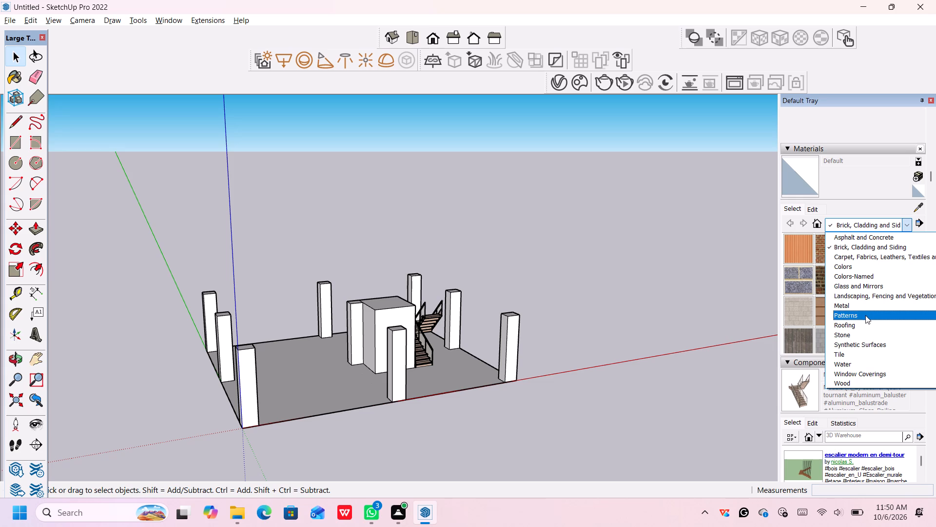
left_click(864, 270)
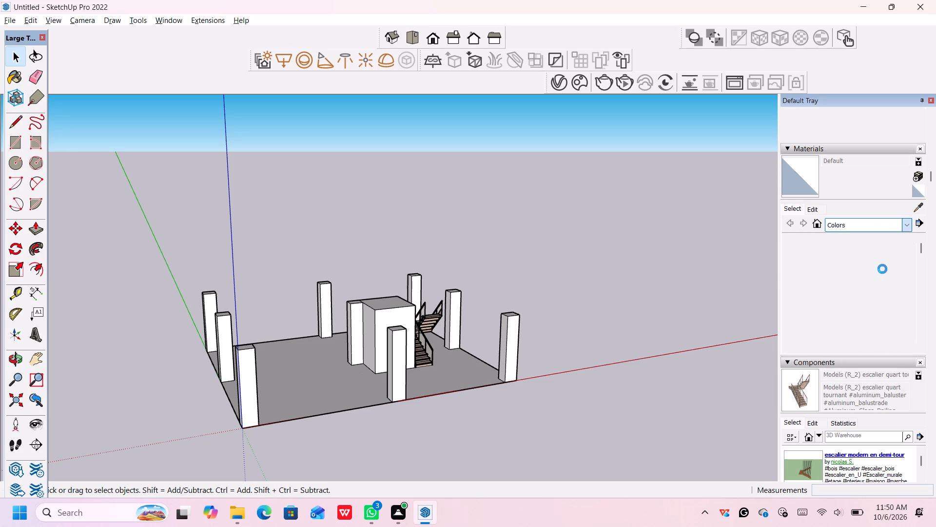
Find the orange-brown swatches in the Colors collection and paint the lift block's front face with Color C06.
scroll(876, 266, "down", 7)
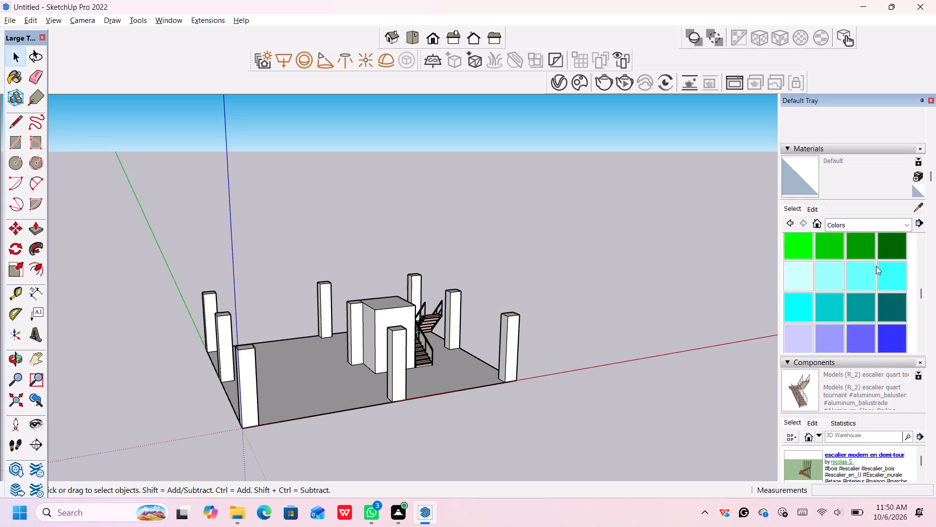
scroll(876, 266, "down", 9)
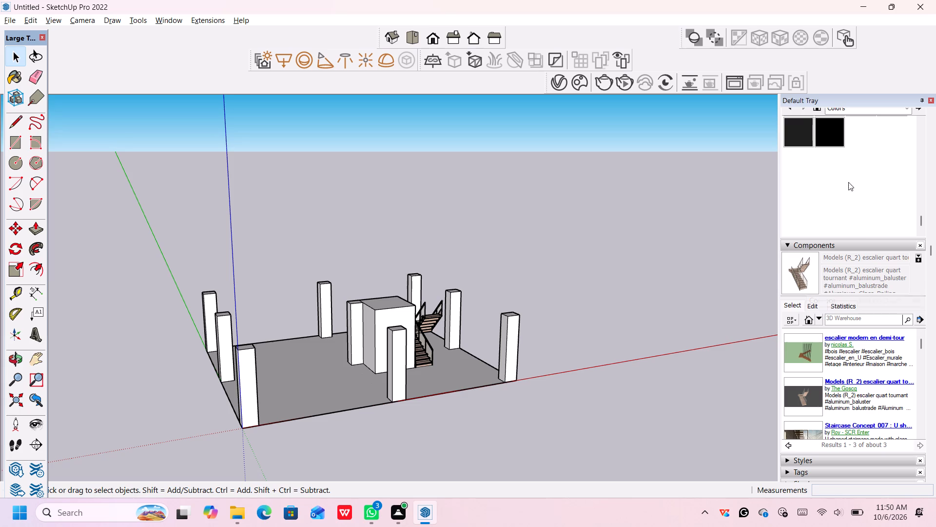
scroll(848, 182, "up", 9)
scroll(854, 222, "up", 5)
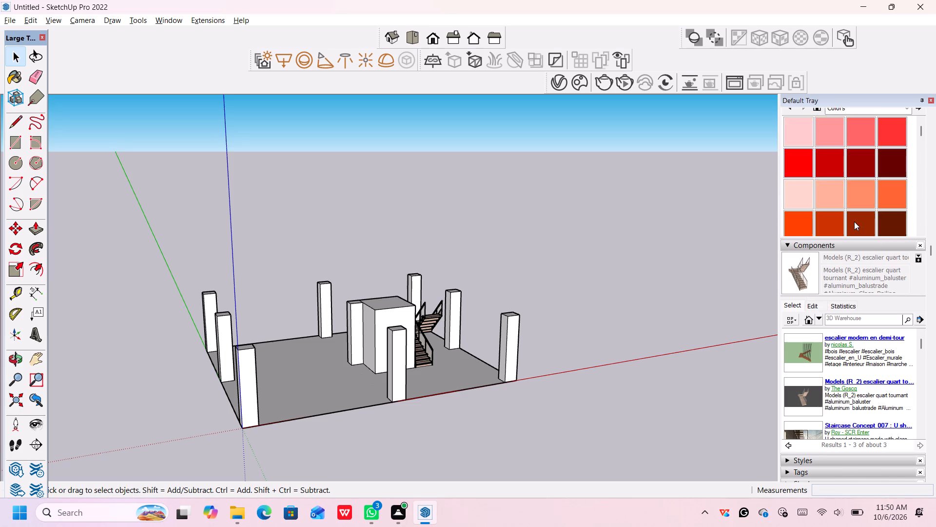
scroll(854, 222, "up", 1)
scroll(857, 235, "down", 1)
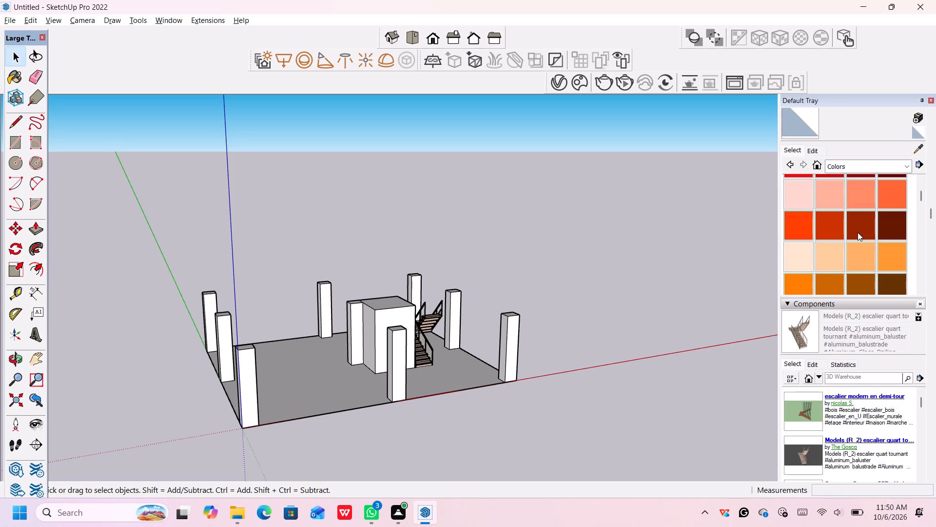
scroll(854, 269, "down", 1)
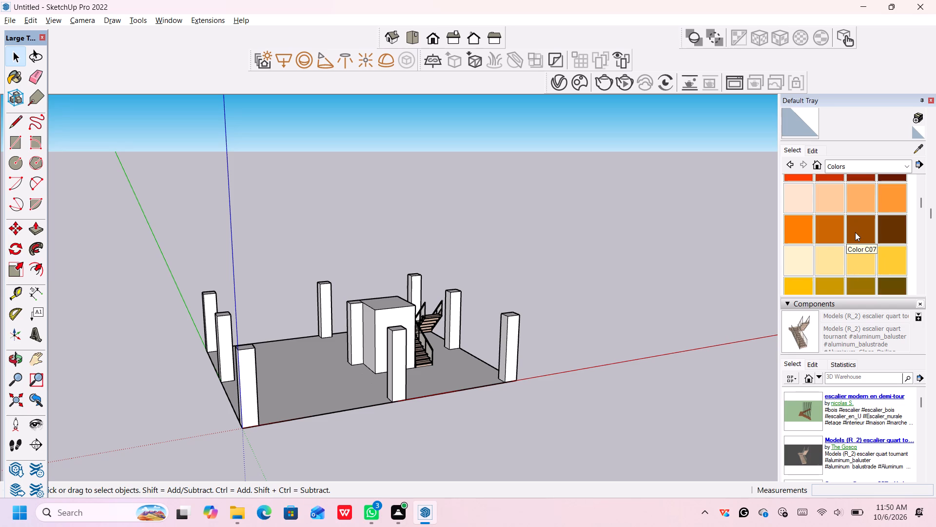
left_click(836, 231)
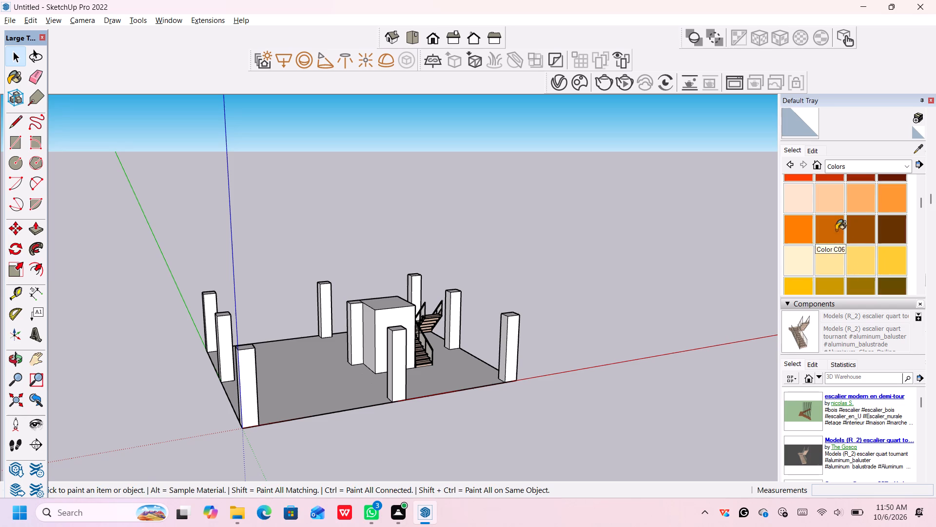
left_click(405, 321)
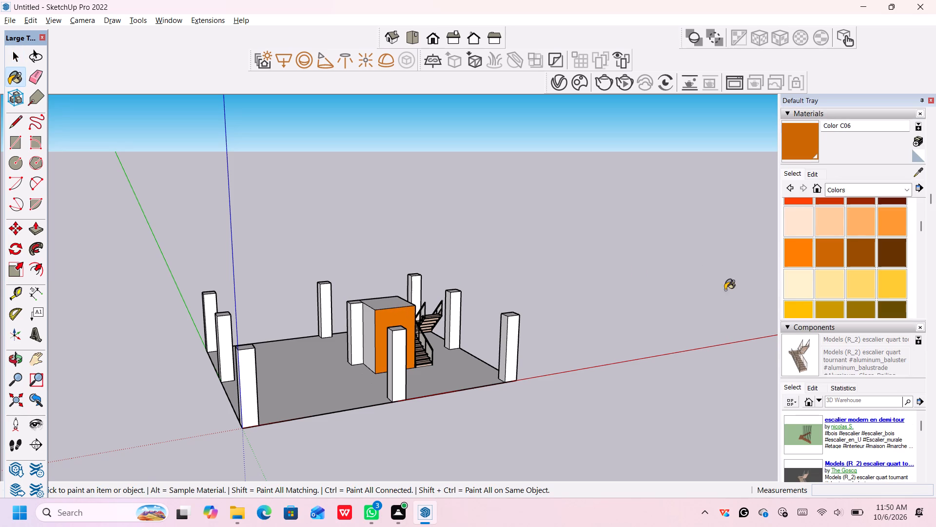
Paint the lift block's front face, top and adjoining side facing away from the staircase with Color C07.
left_click(861, 254)
left_click(397, 325)
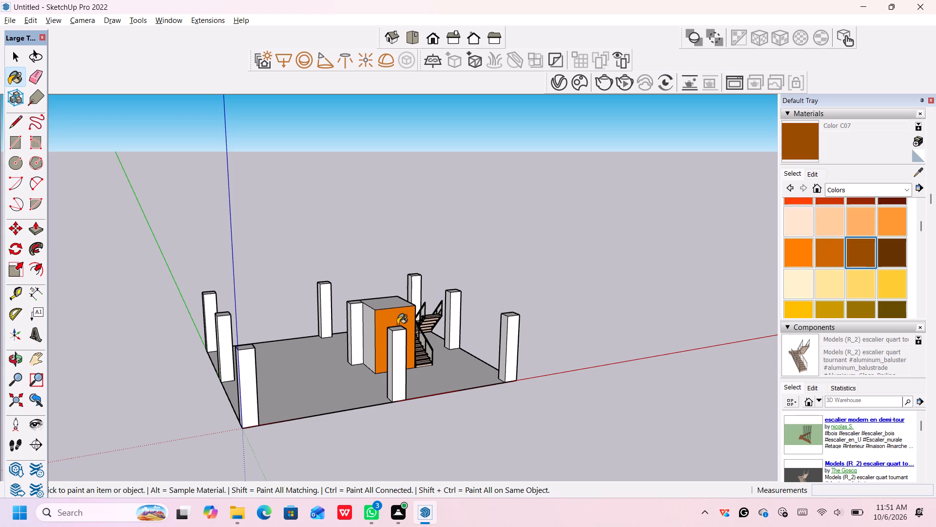
left_click(400, 319)
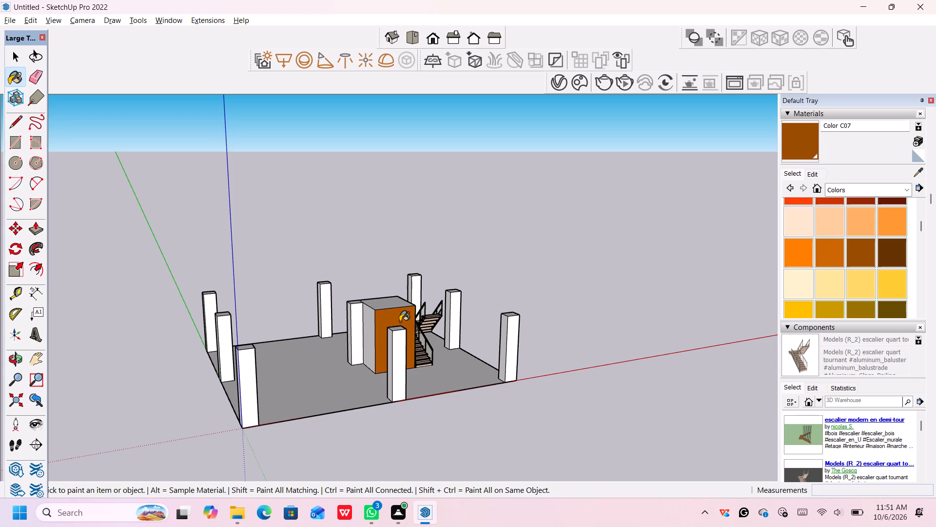
left_click(396, 299)
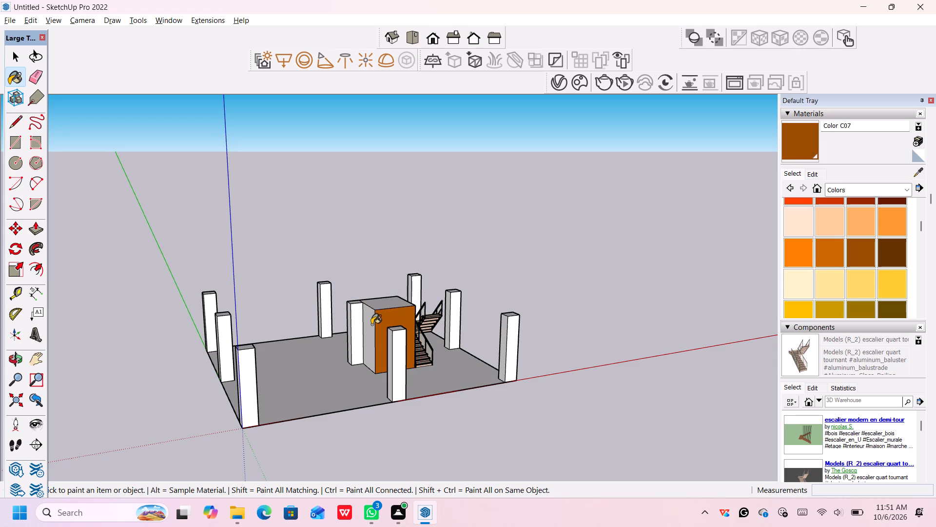
left_click(371, 324)
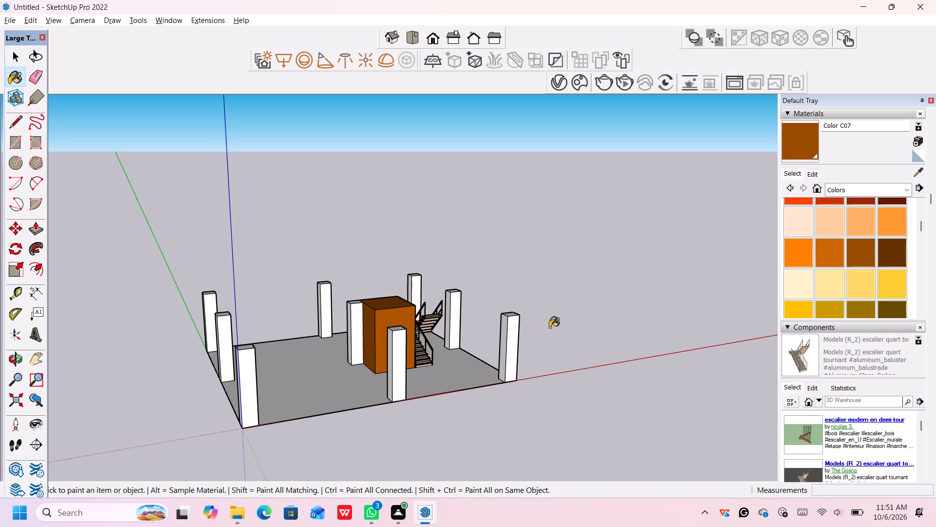
Paint the lift block's remaining two faces, the staircase side and the rear, with Color C07.
middle_click_drag(550, 321, 263, 364)
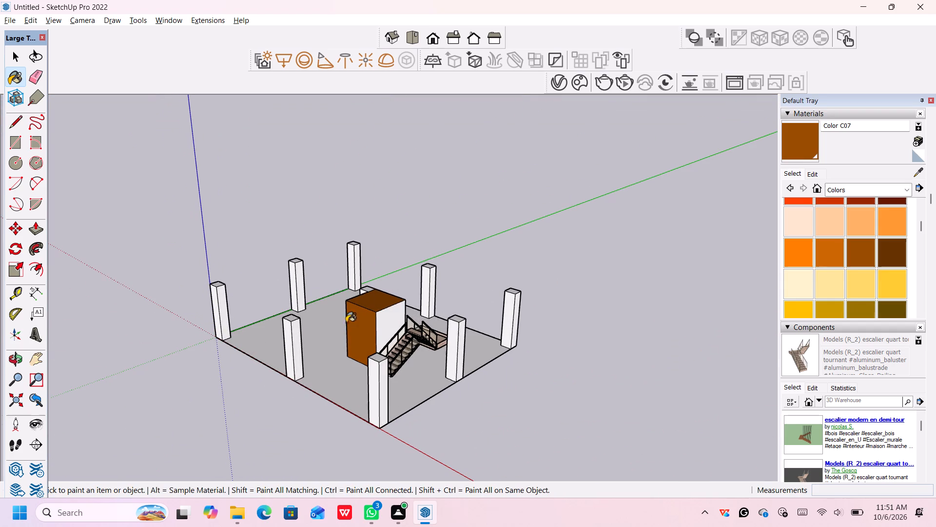
left_click(389, 315)
middle_click_drag(405, 307, 181, 338)
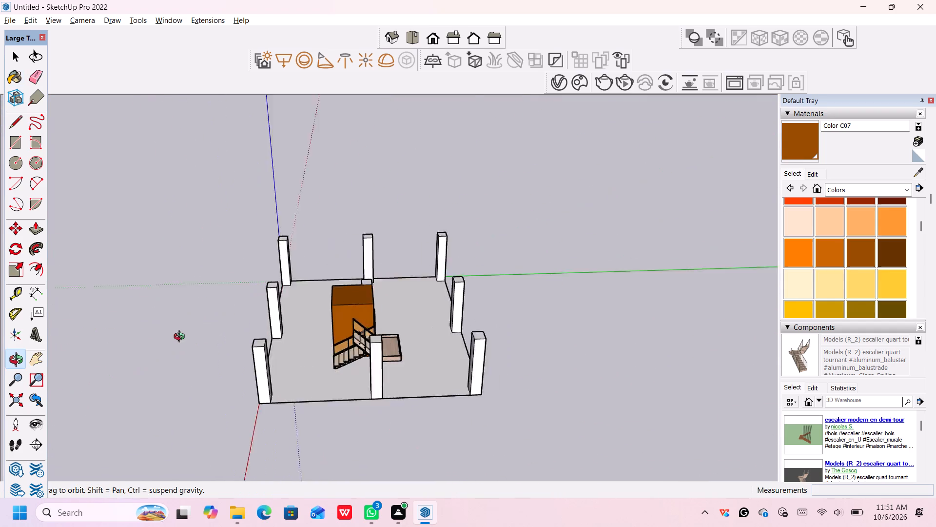
middle_click_drag(181, 338, 137, 338)
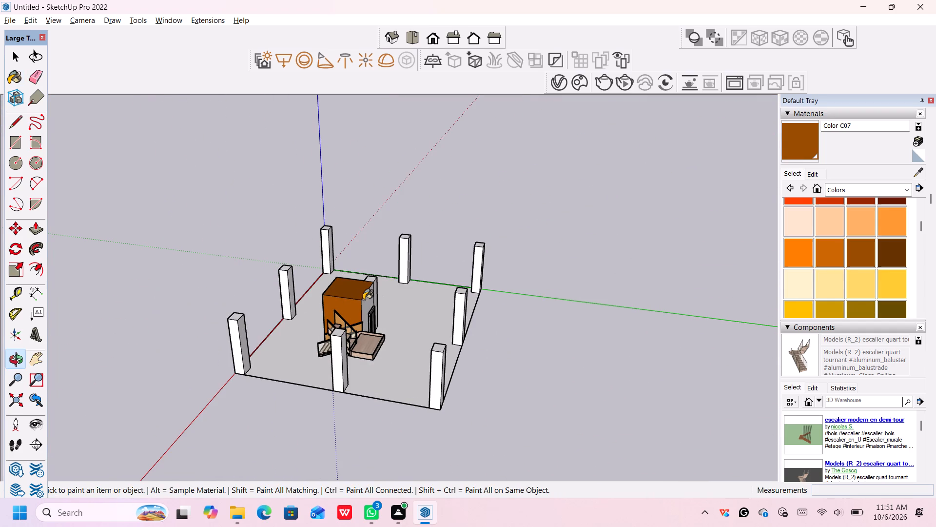
left_click(363, 300)
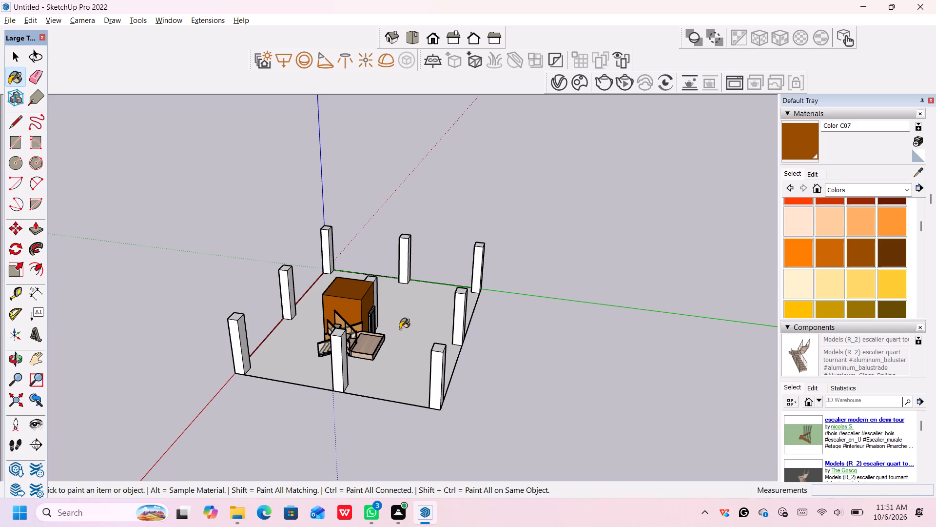
Edit the Color C07 material on the lift block, raising its brightness to a vivid orange.
middle_click_drag(399, 330, 489, 334)
scroll(399, 330, "down", 1)
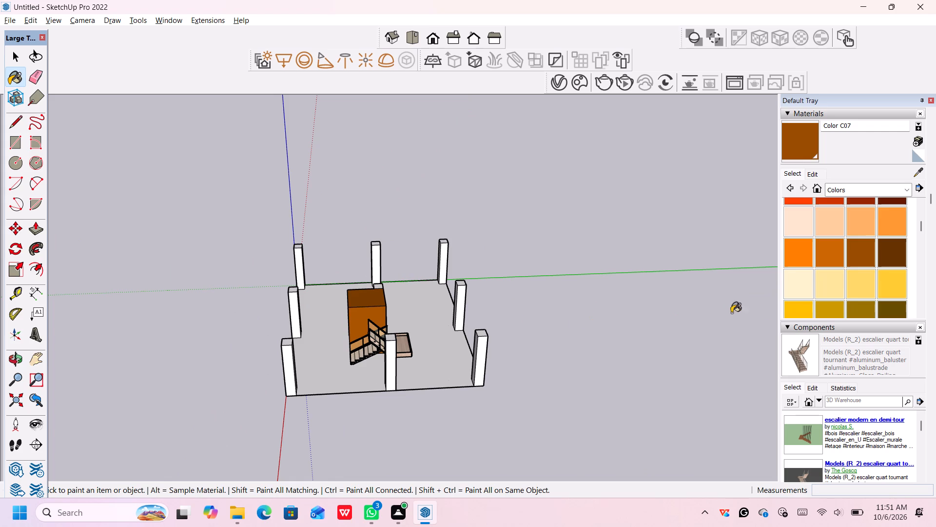
scroll(482, 362, "up", 3)
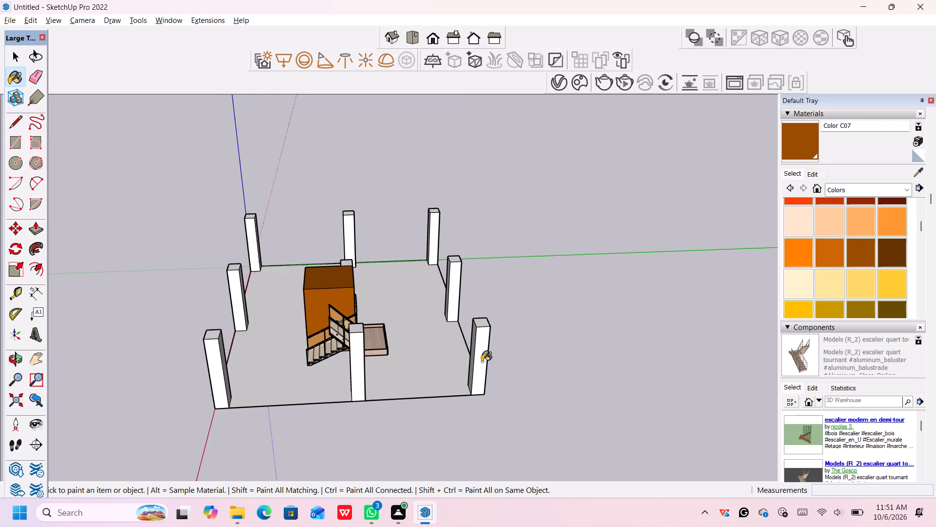
scroll(481, 361, "up", 1)
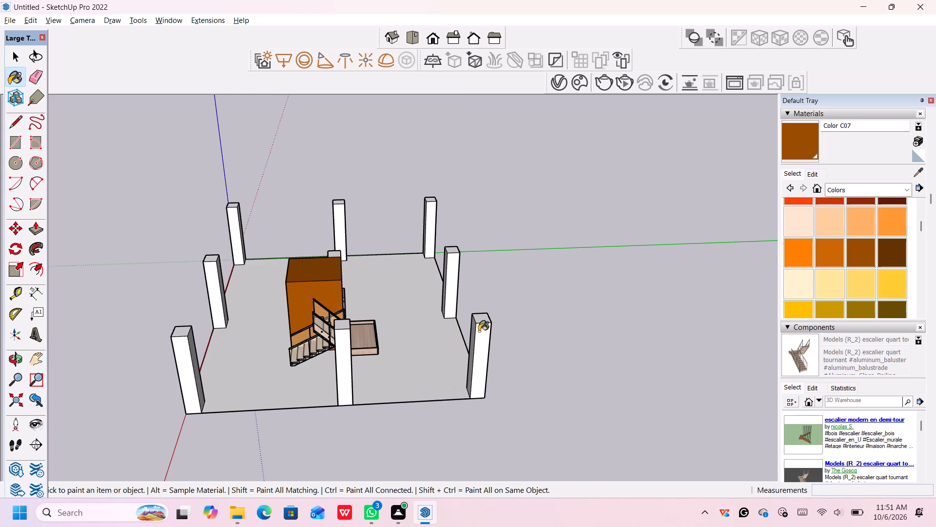
left_click(871, 190)
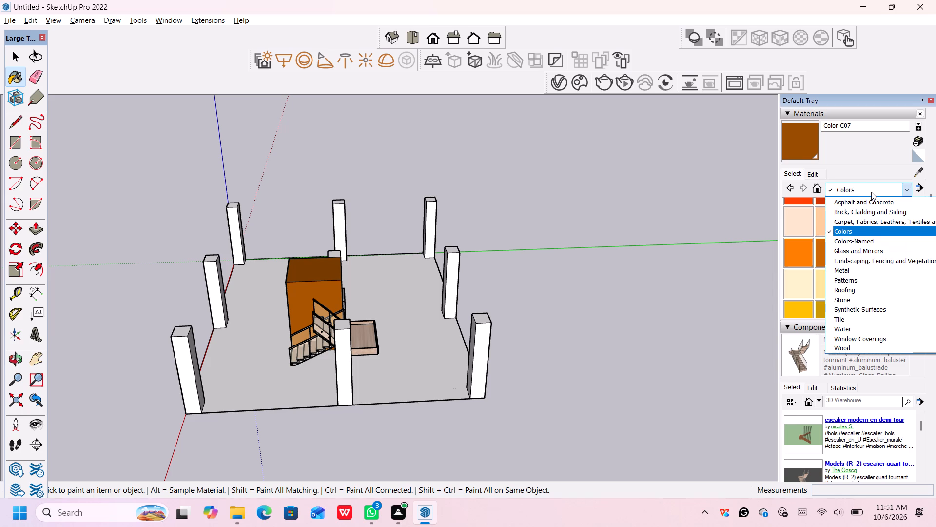
left_click(862, 229)
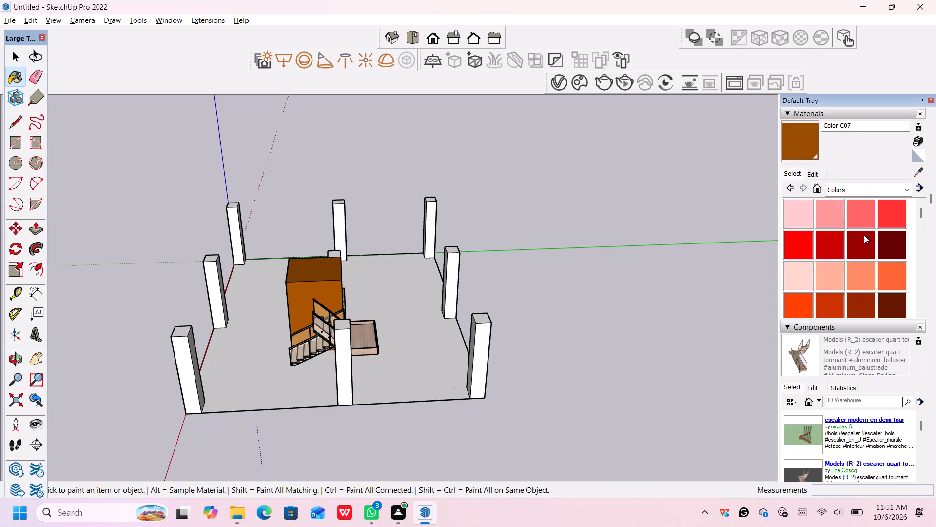
left_click(817, 173)
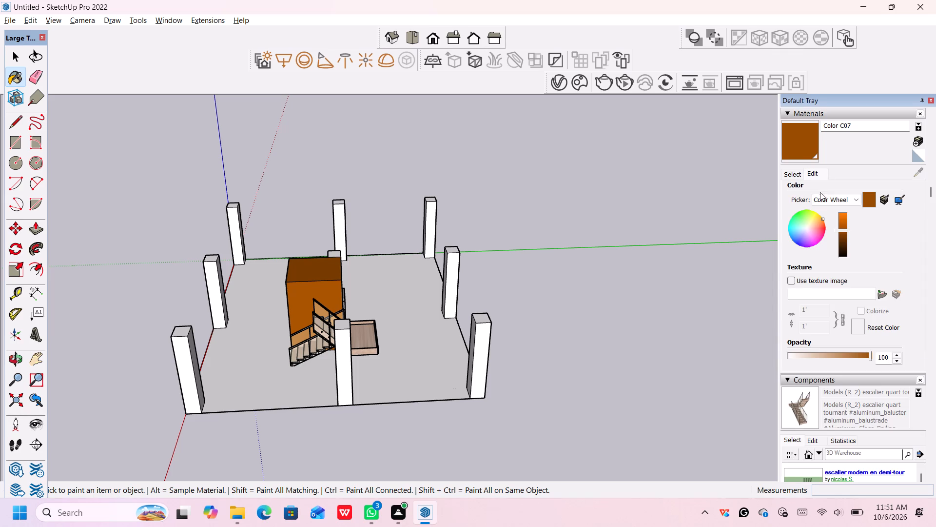
left_click_drag(841, 226, 841, 223)
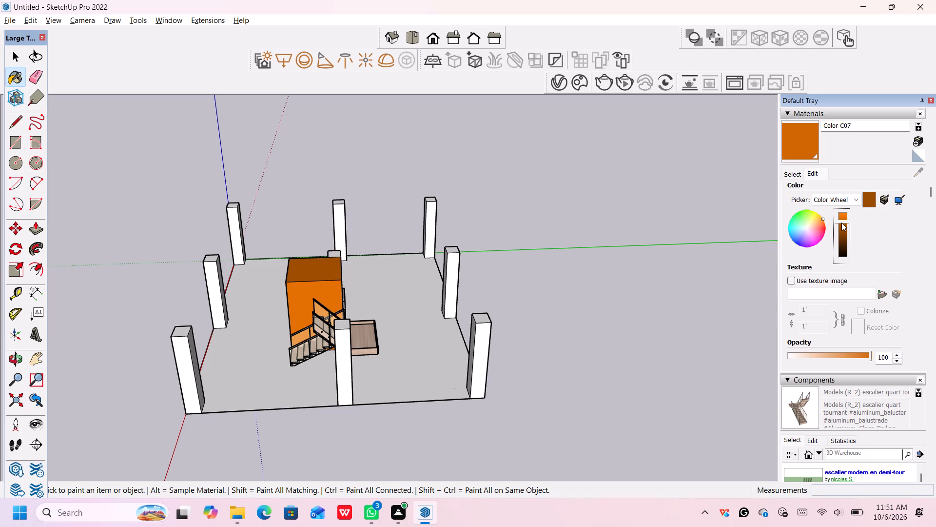
left_click_drag(841, 223, 842, 219)
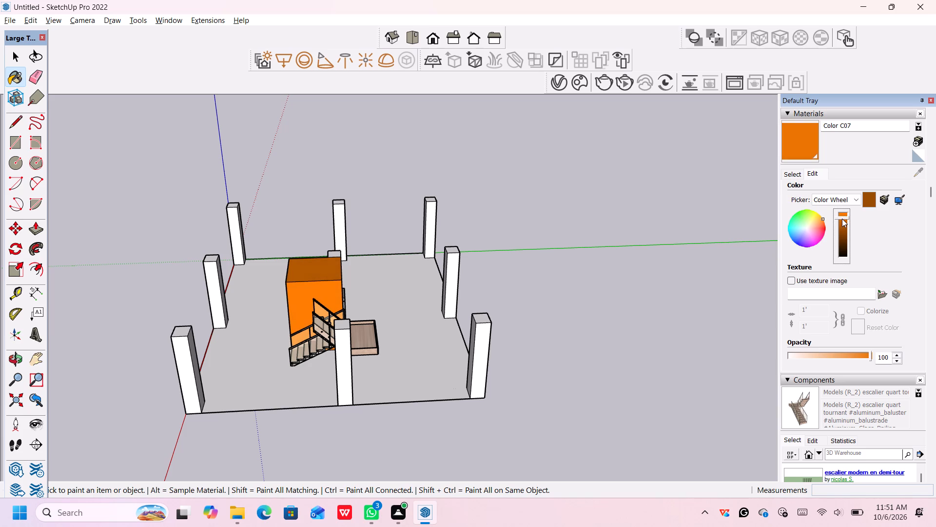
left_click_drag(842, 219, 842, 221)
Adjust Color C07's hue and saturation on the colour wheel to a softer, lighter orange.
left_click(819, 219)
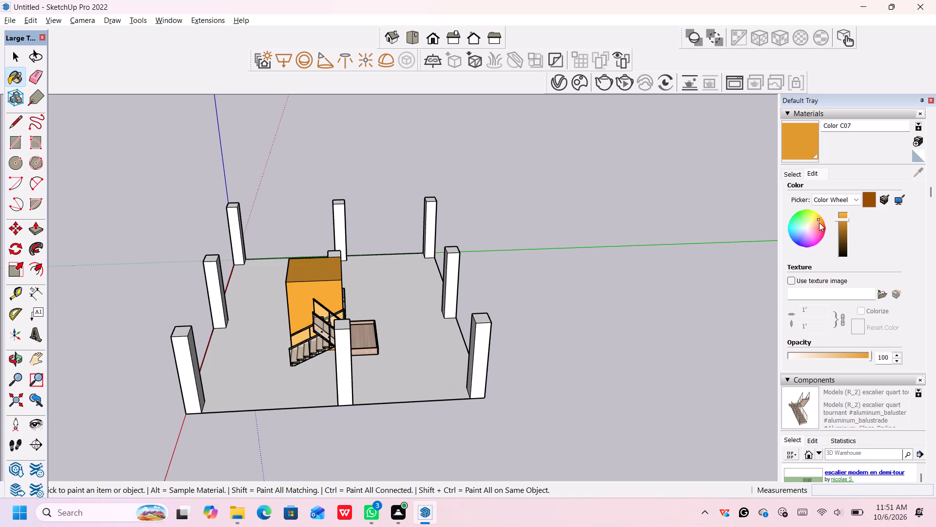
left_click(819, 223)
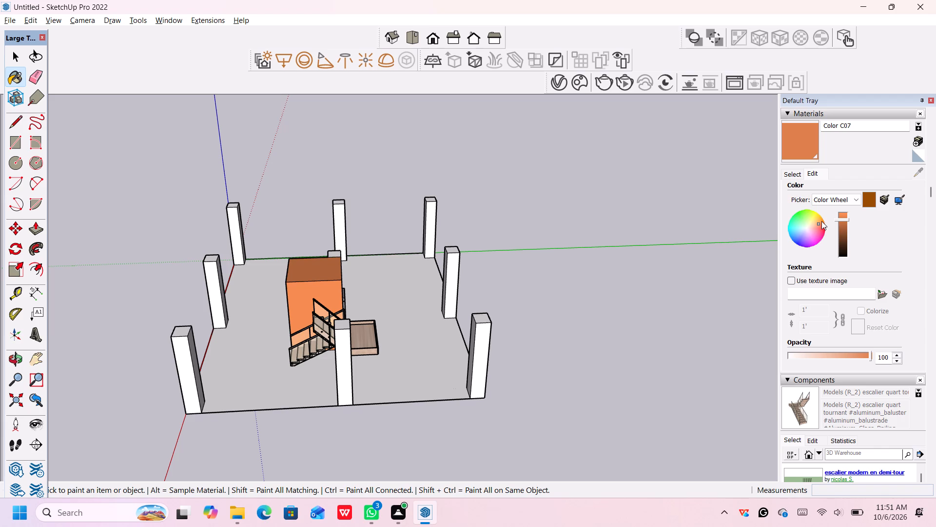
left_click(821, 221)
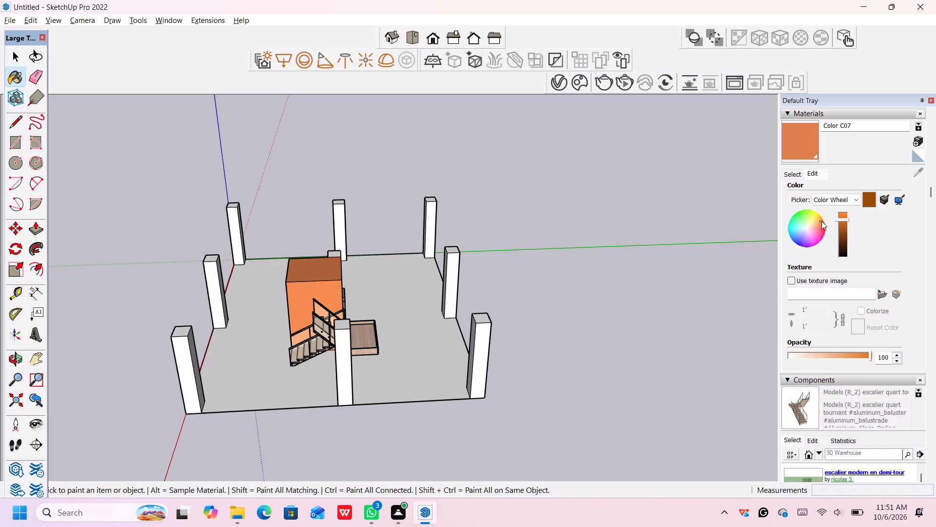
left_click(818, 223)
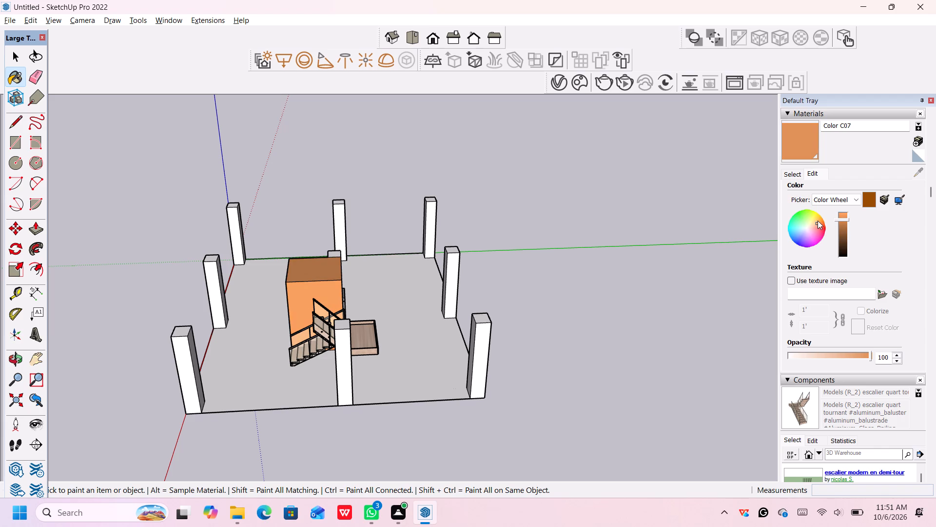
left_click(818, 219)
left_click(819, 222)
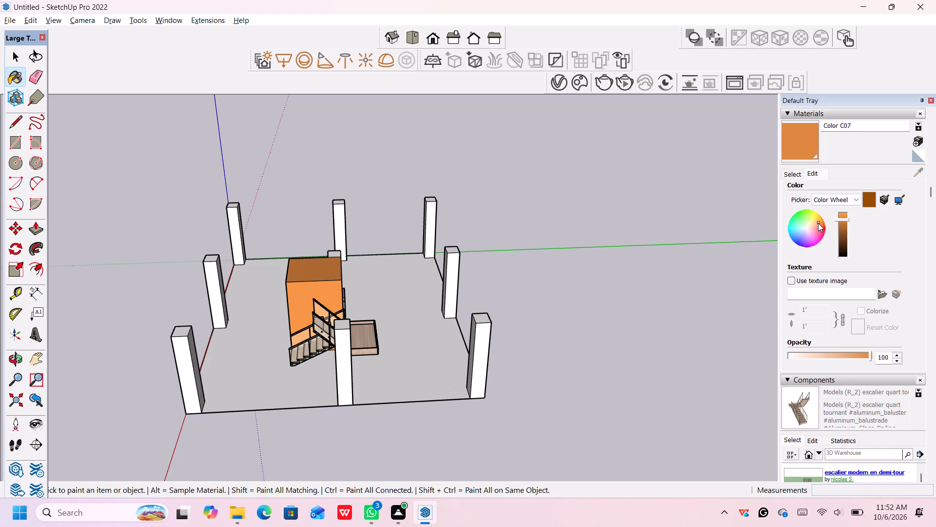
Adjust Color C07 on the colour wheel, trying red and yellow tones, and settle on a slightly redder orange for the lift block.
left_click(843, 219)
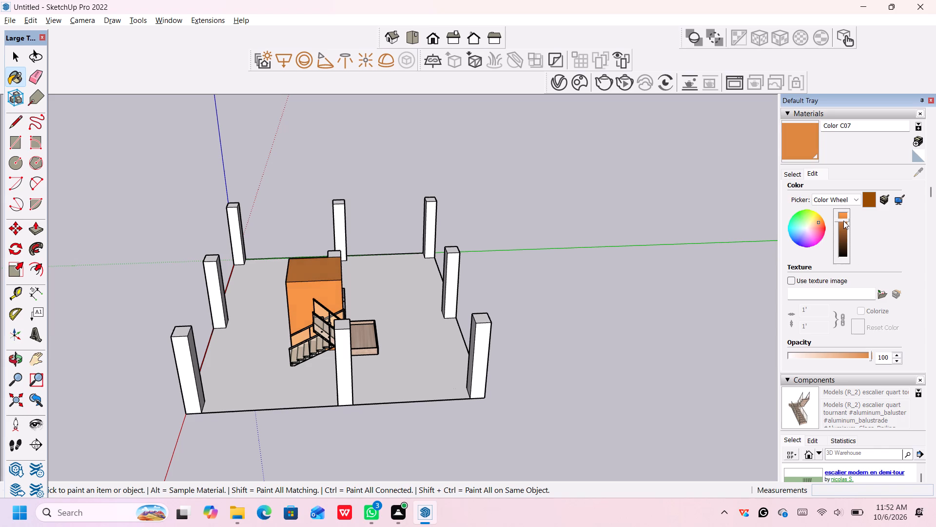
left_click(822, 226)
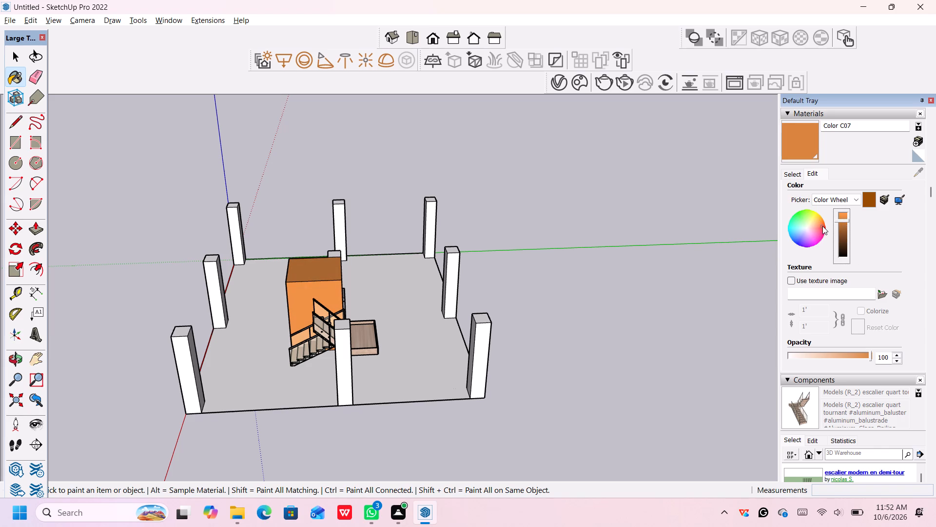
left_click(820, 224)
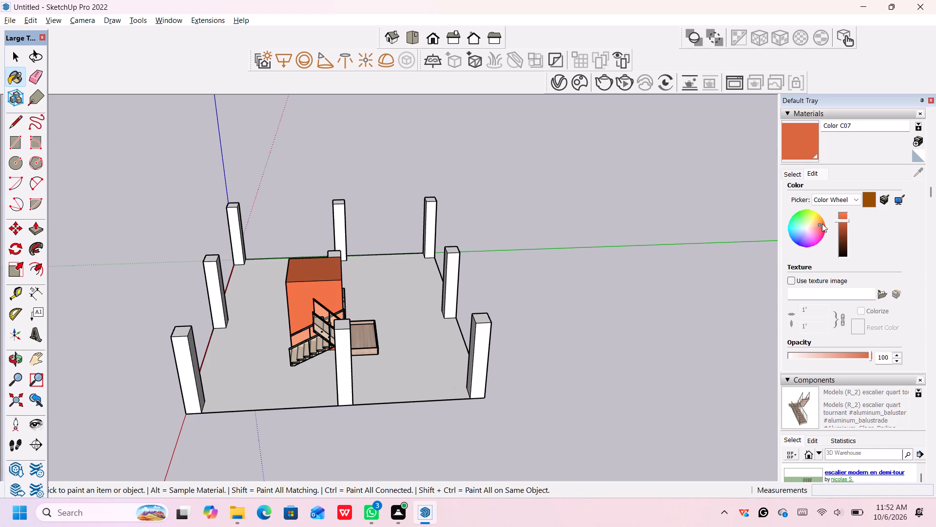
left_click(822, 223)
left_click(821, 220)
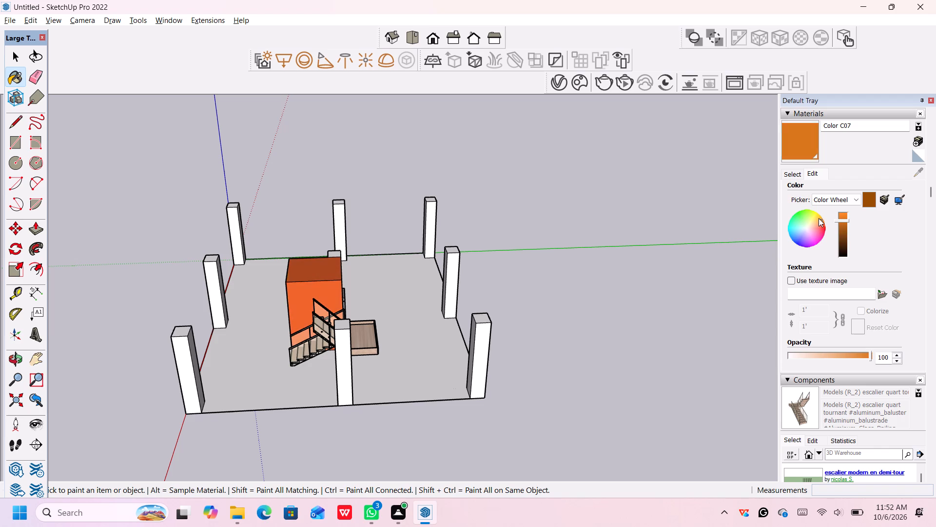
left_click(819, 218)
left_click(817, 216)
left_click(816, 222)
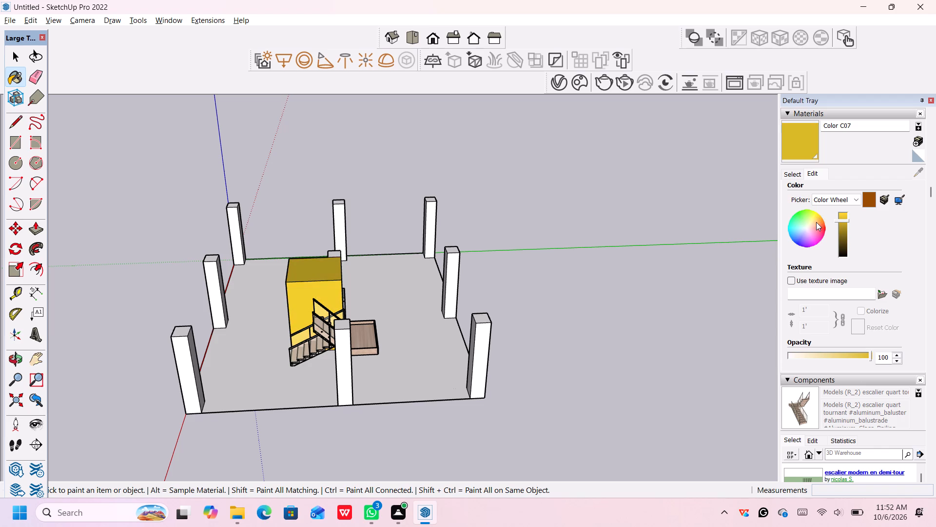
left_click(819, 226)
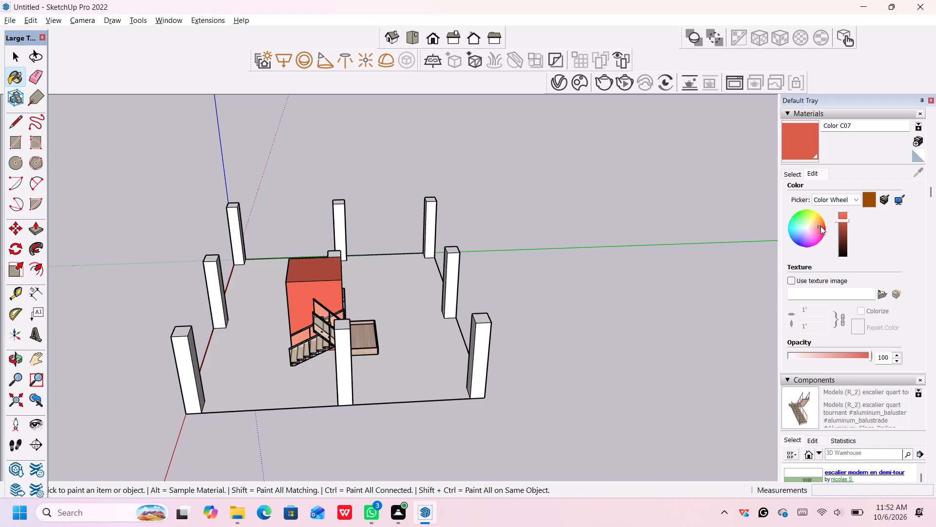
left_click(821, 222)
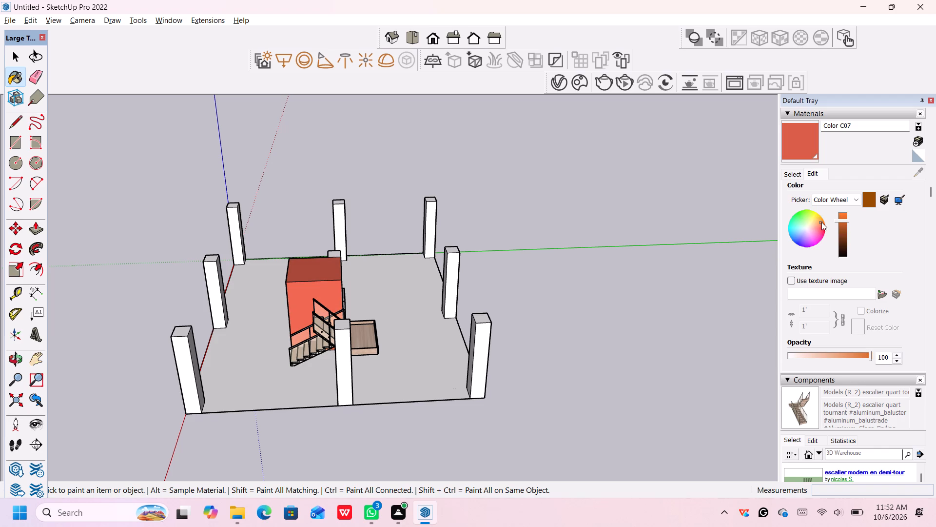
left_click(821, 222)
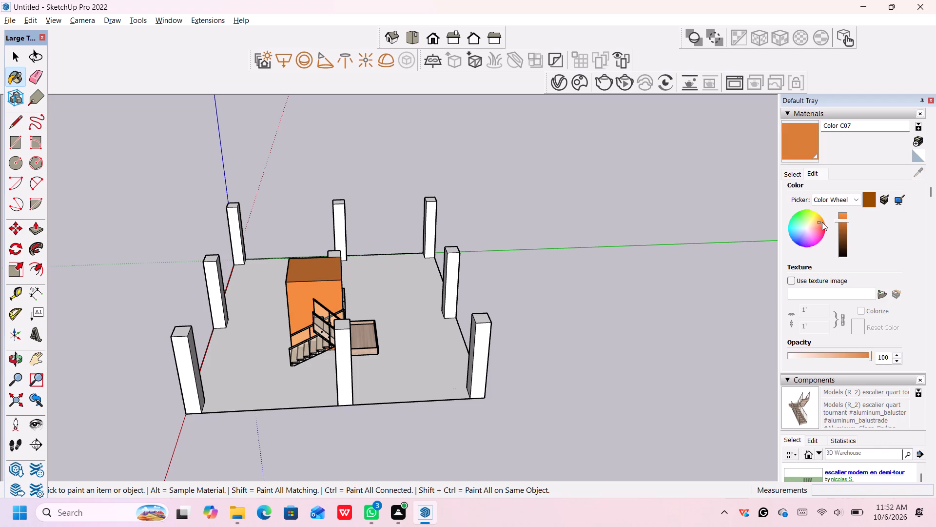
left_click(821, 220)
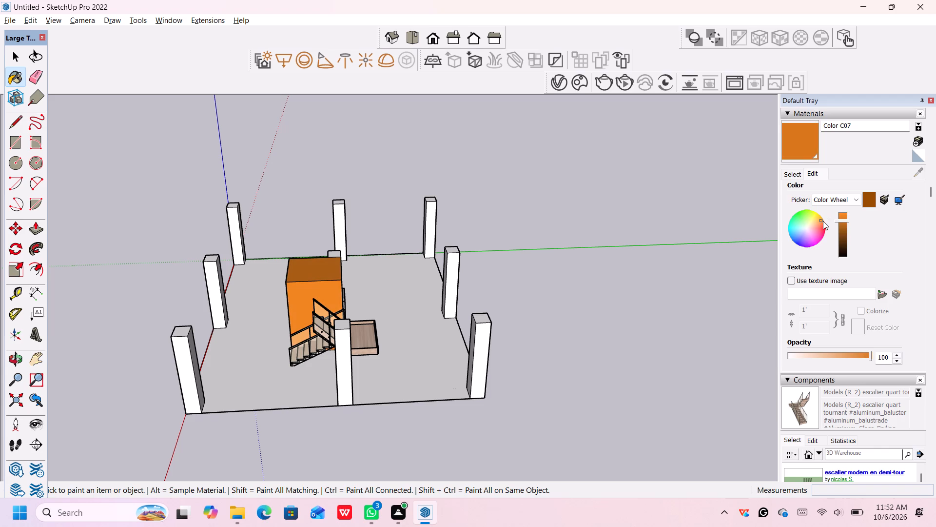
left_click(823, 221)
left_click(820, 223)
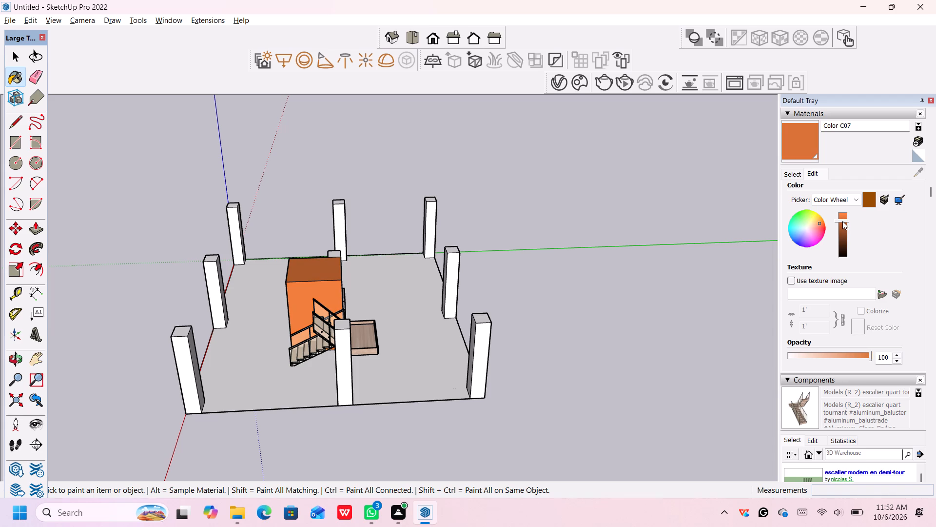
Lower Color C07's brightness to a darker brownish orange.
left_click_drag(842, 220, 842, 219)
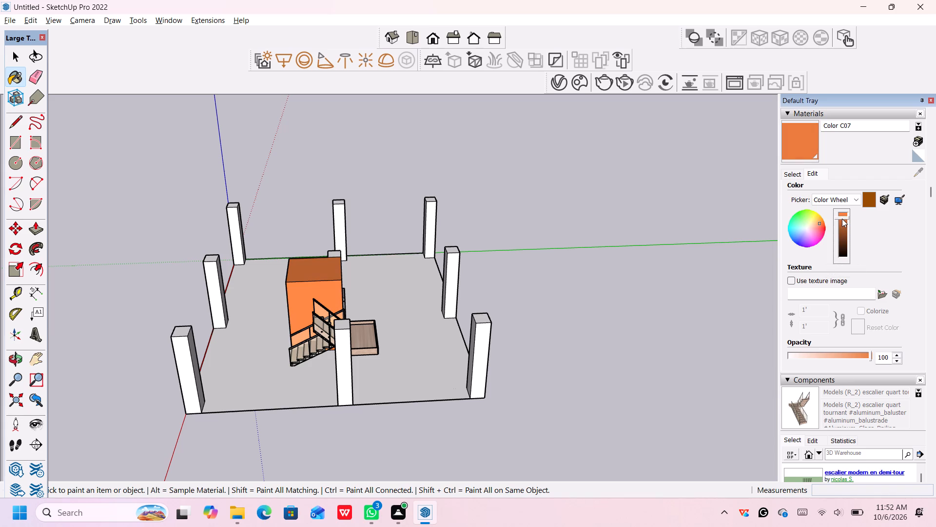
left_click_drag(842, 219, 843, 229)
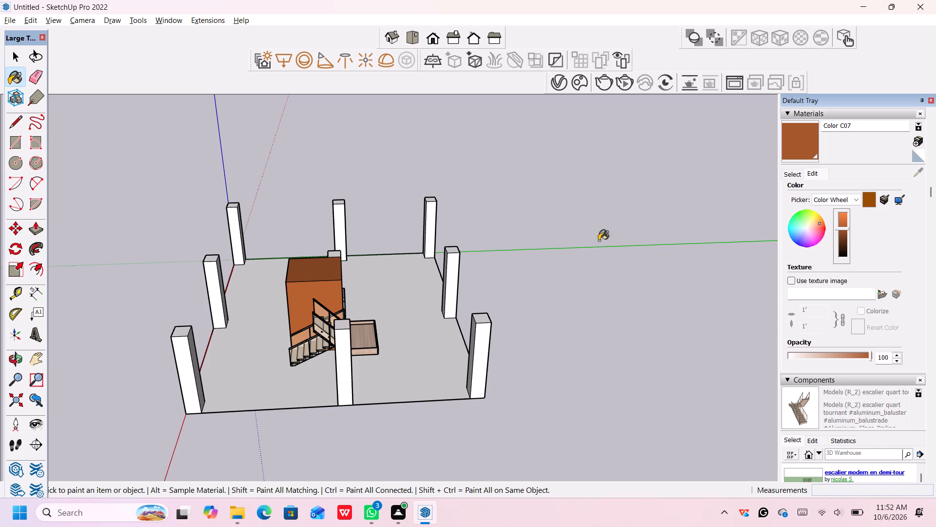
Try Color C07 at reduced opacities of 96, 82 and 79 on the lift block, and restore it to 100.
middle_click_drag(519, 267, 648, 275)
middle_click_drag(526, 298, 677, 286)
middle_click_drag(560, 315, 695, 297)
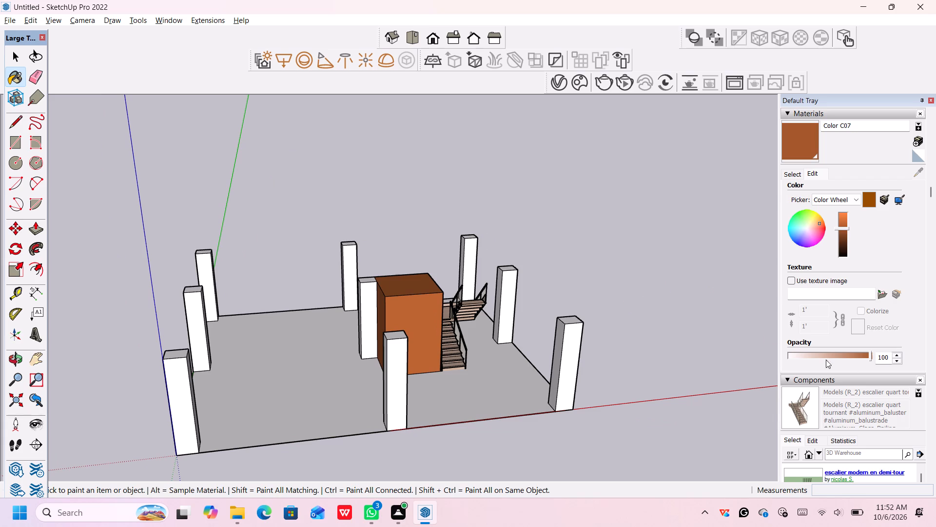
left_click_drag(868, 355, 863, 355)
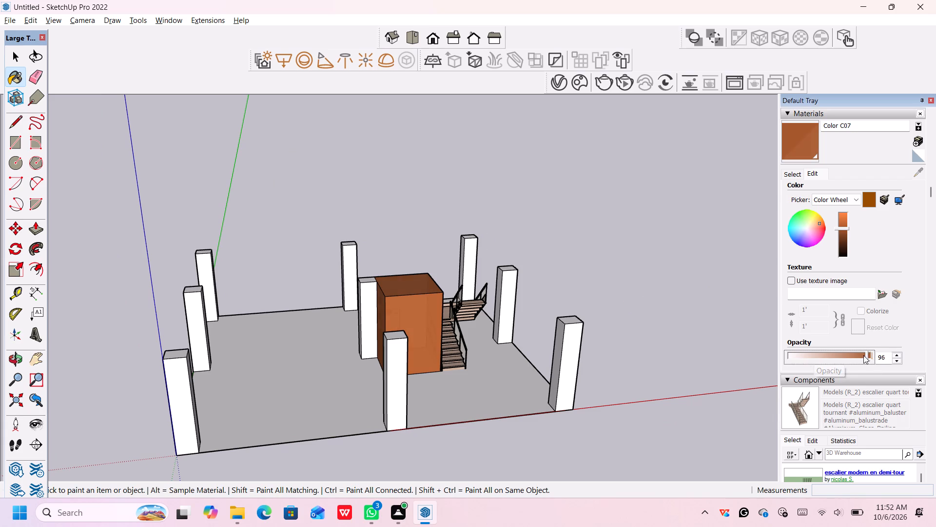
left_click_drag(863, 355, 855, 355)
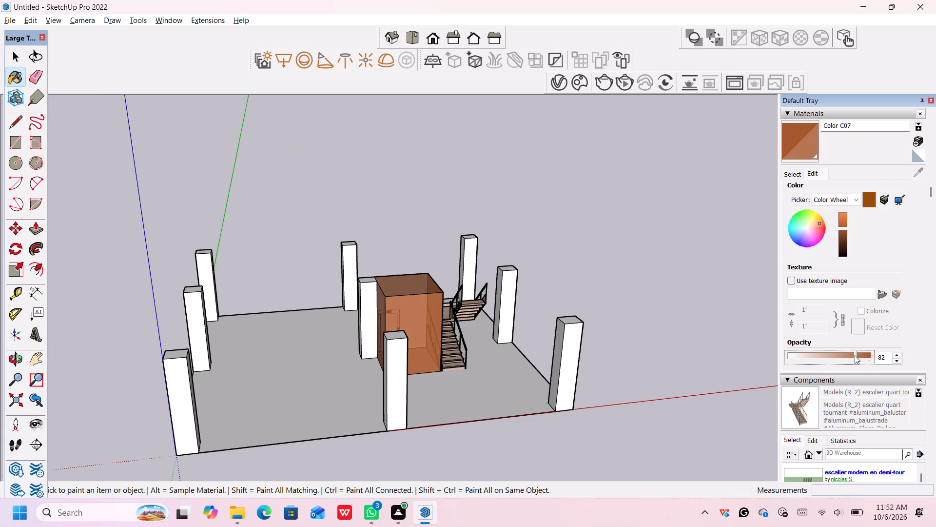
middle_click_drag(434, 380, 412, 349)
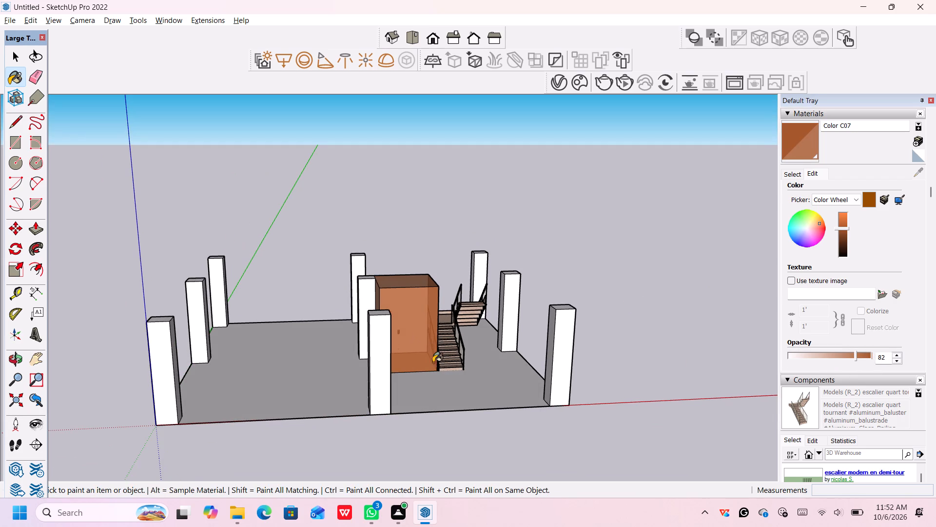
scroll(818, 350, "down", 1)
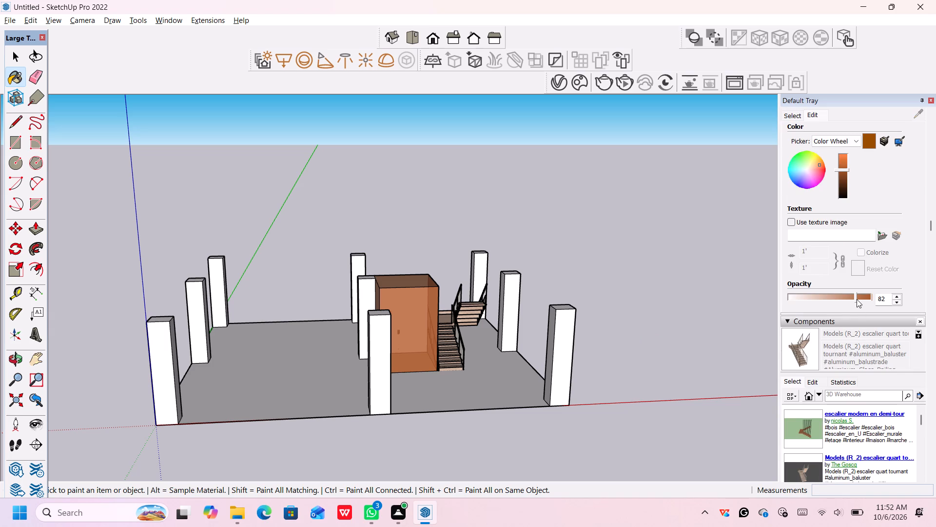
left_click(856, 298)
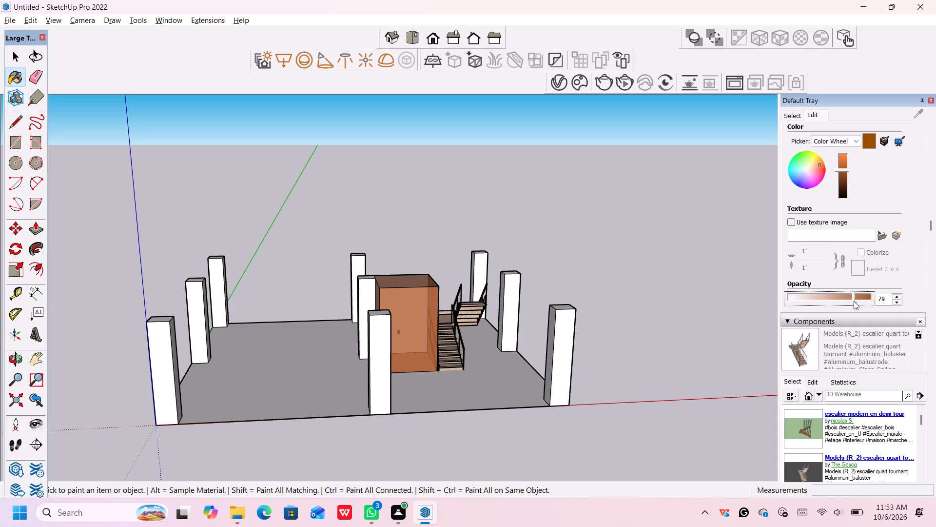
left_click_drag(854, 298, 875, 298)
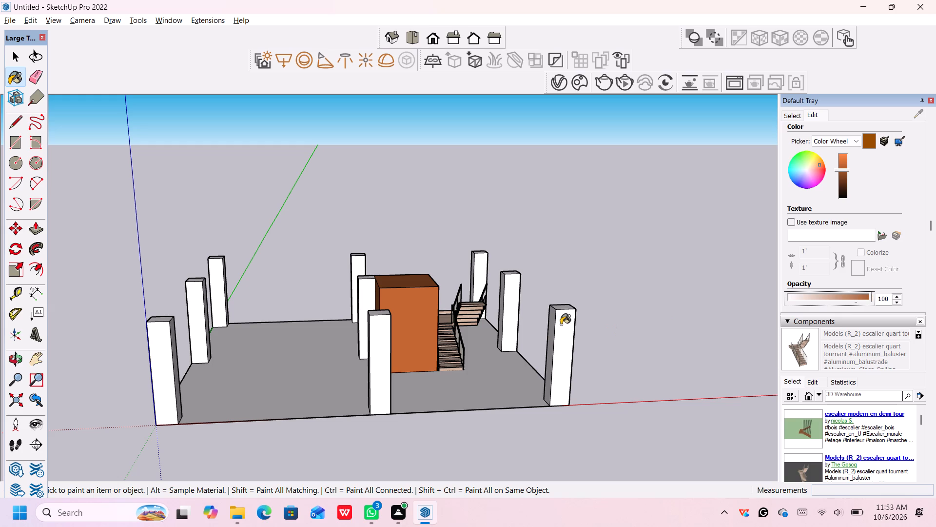
Raise Color C07's brightness to turn the lift block from brown to a bright orange.
middle_click(579, 271)
middle_click(580, 274)
middle_click(580, 274)
middle_click_drag(581, 276, 577, 274)
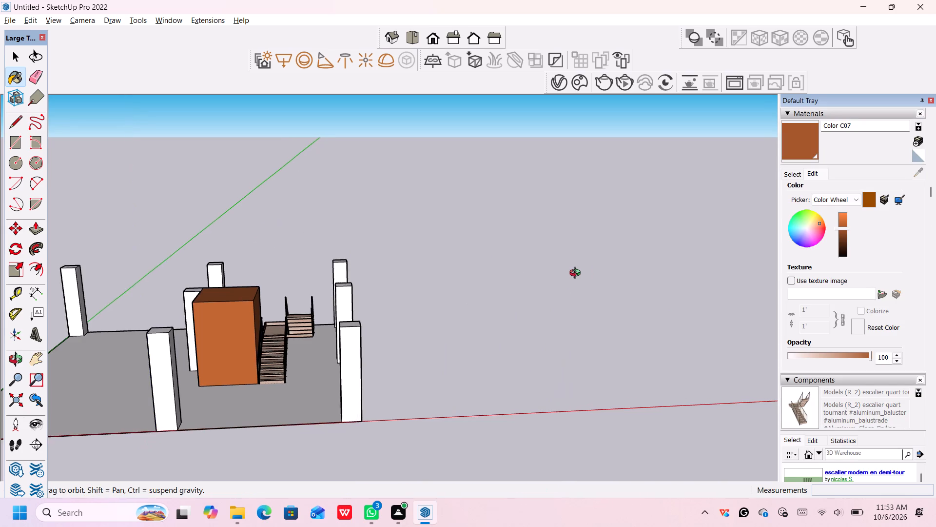
middle_click_drag(577, 274, 575, 273)
scroll(431, 305, "down", 2)
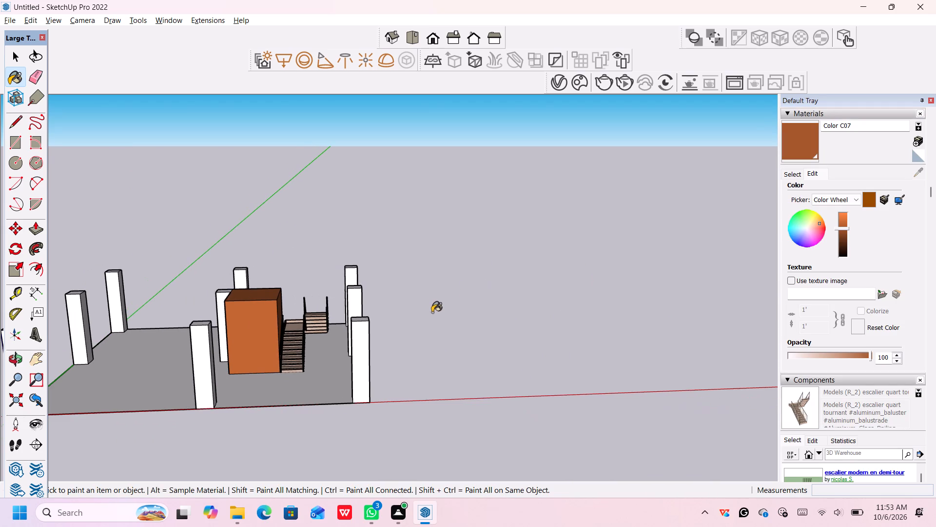
middle_click_drag(429, 327, 523, 326)
scroll(477, 342, "down", 4)
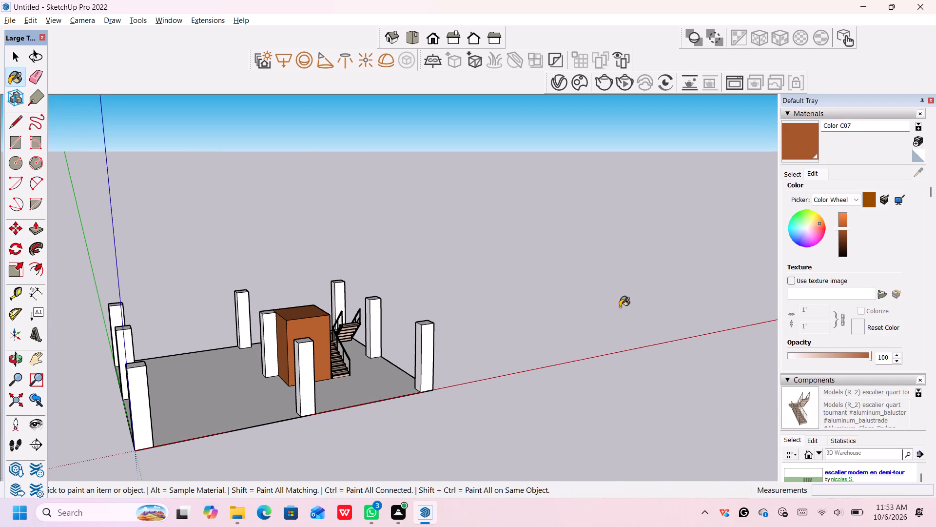
left_click(844, 221)
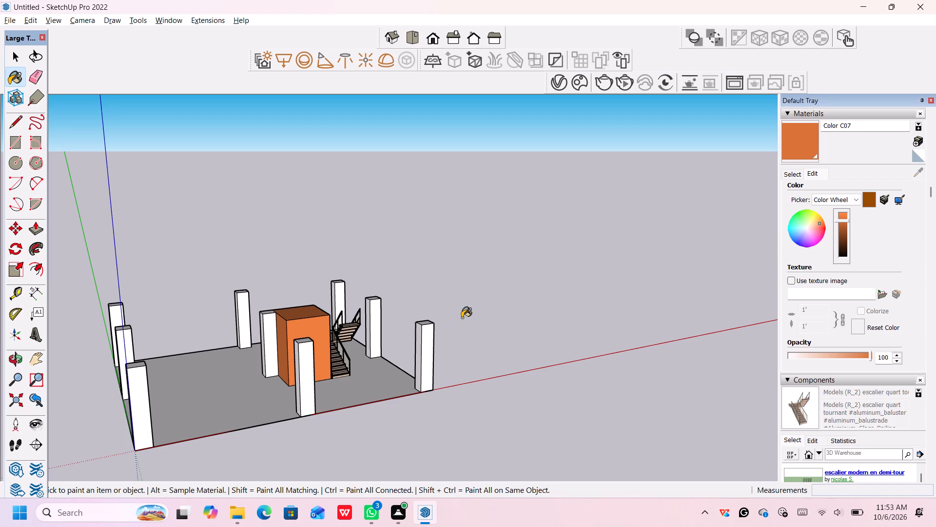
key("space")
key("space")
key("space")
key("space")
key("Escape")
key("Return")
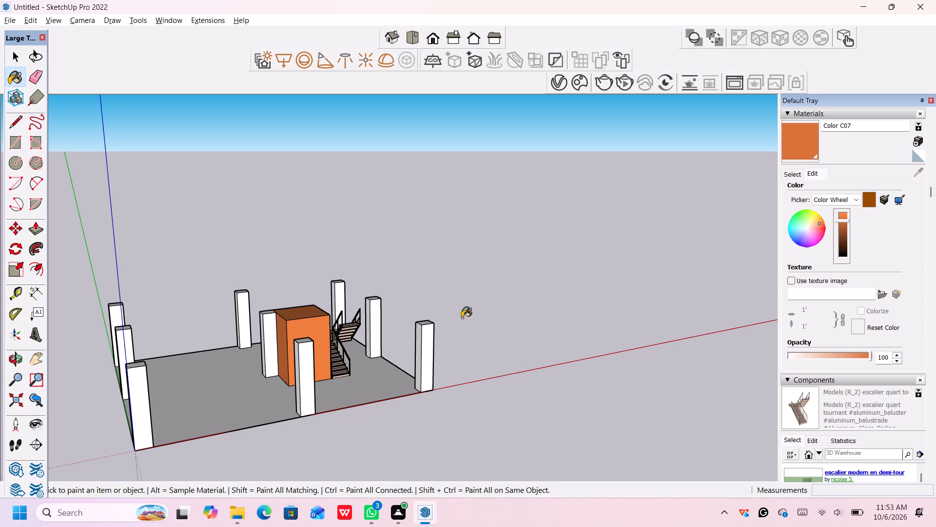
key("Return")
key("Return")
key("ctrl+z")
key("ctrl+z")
Examine the floor slab with its columns, lift block and staircase from several angles.
left_click(20, 54)
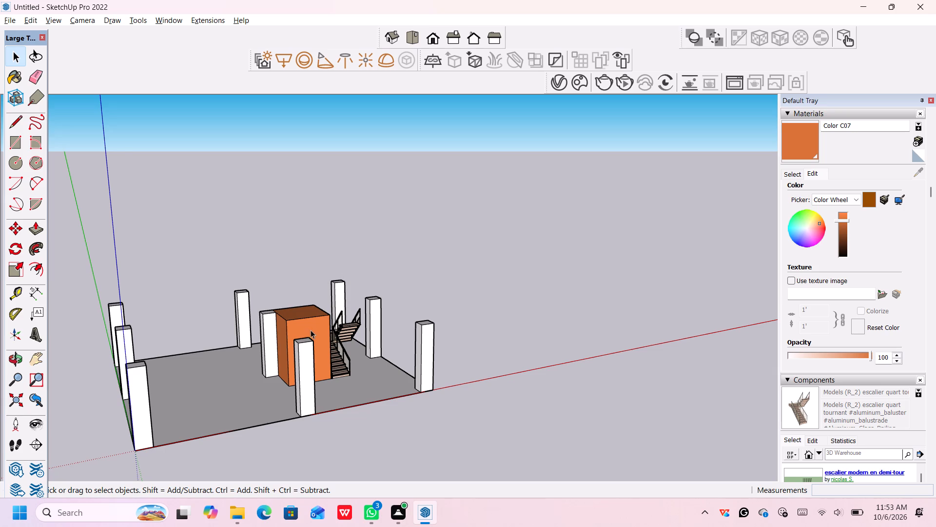
scroll(296, 360, "down", 3)
middle_click_drag(375, 351, 284, 401)
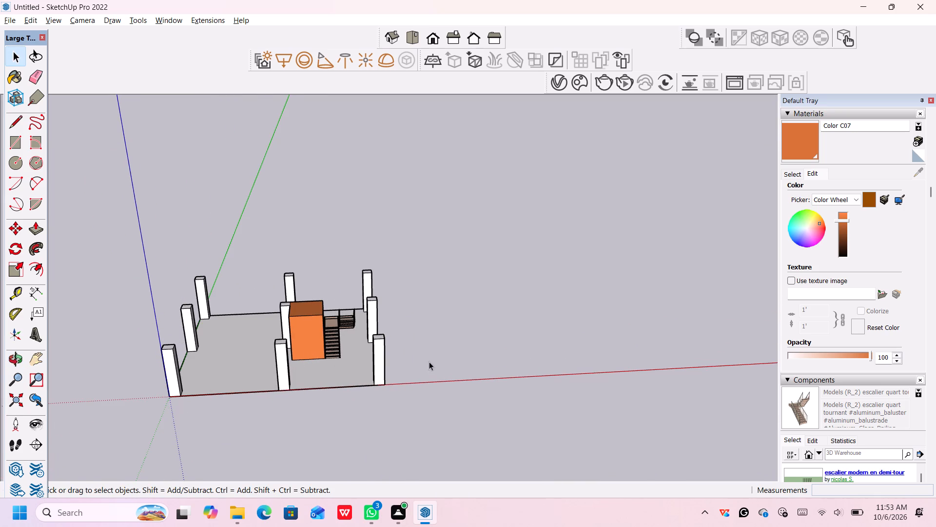
middle_click_drag(430, 362, 398, 311)
scroll(411, 331, "down", 11)
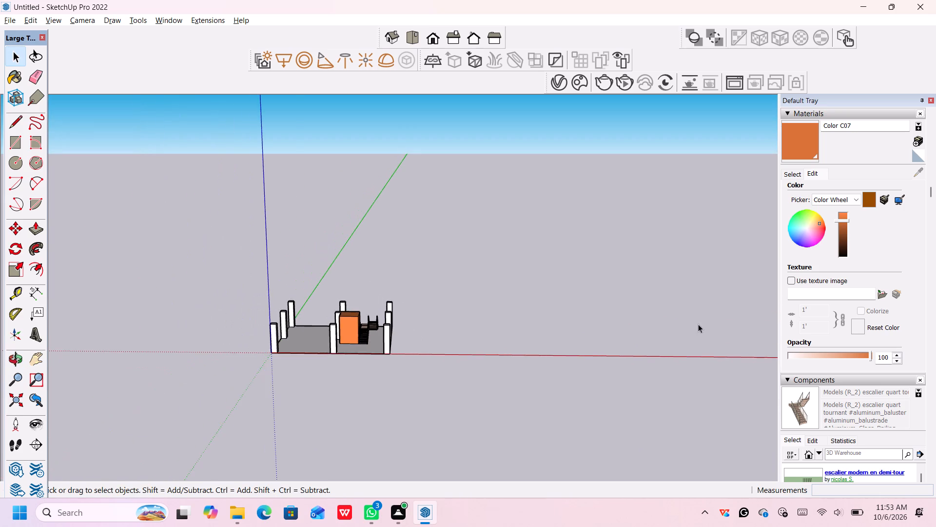
scroll(698, 324, "down", 1)
middle_click_drag(503, 345, 507, 419)
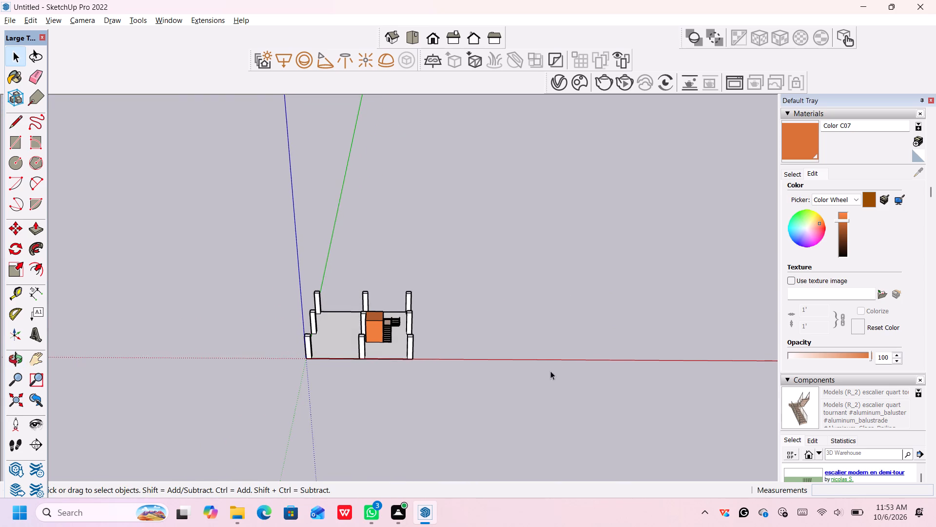
scroll(556, 370, "down", 7)
scroll(498, 358, "up", 2)
scroll(379, 370, "up", 3)
scroll(379, 370, "down", 2)
scroll(379, 370, "up", 4)
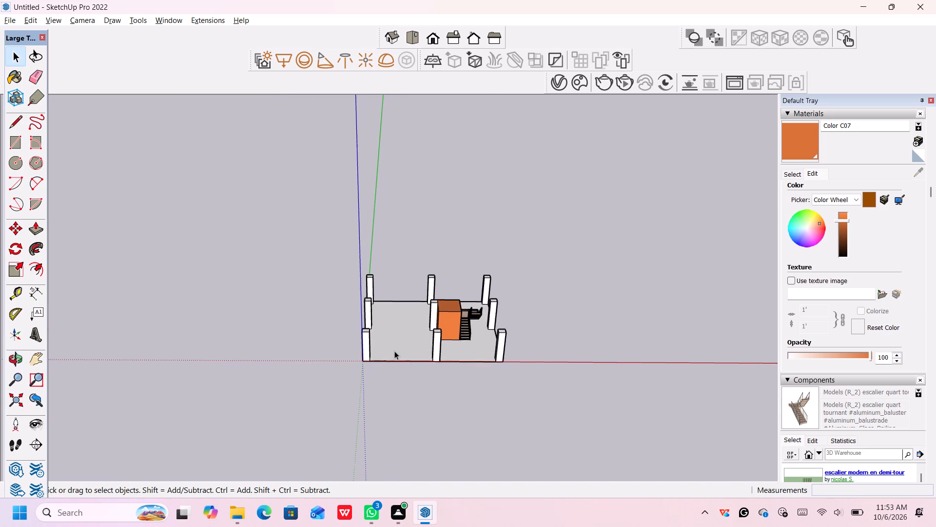
scroll(394, 351, "up", 2)
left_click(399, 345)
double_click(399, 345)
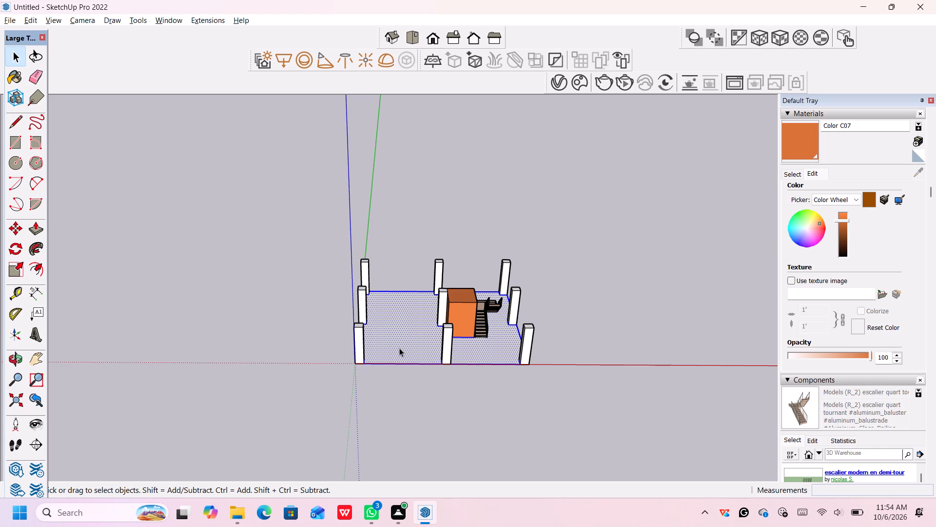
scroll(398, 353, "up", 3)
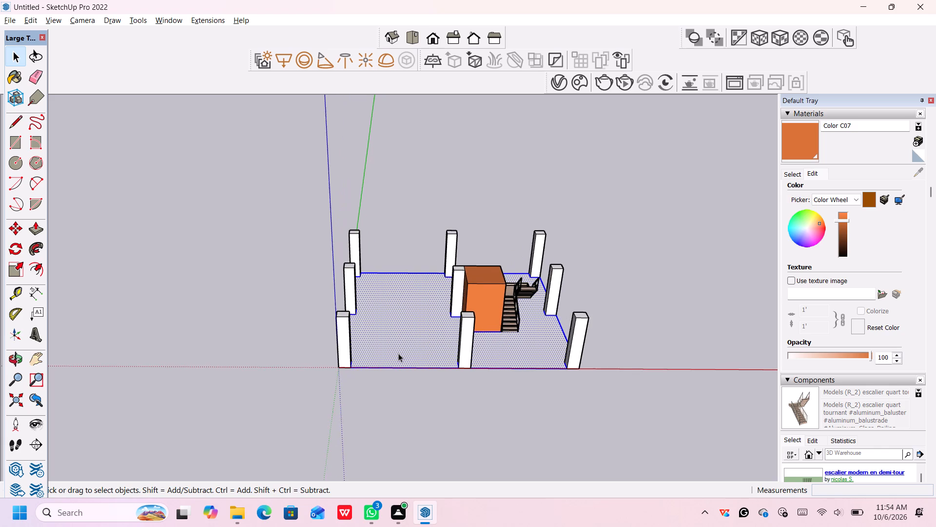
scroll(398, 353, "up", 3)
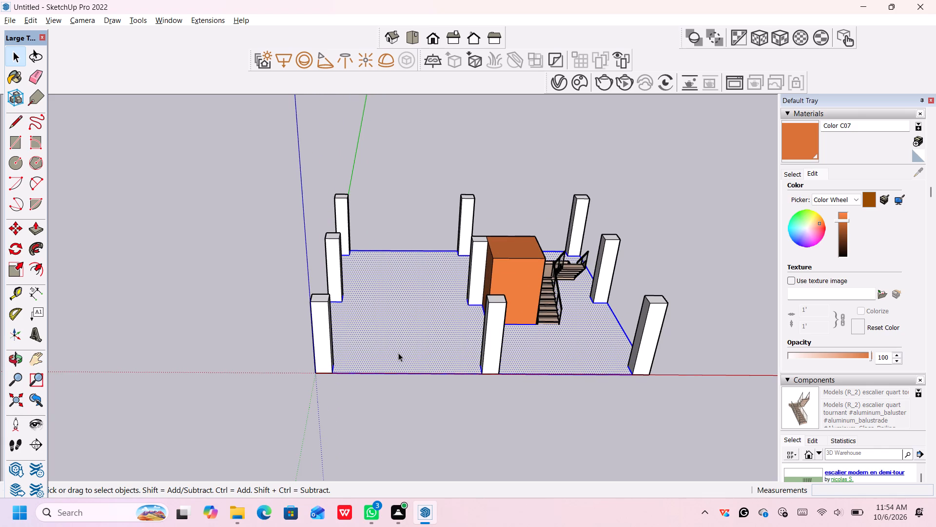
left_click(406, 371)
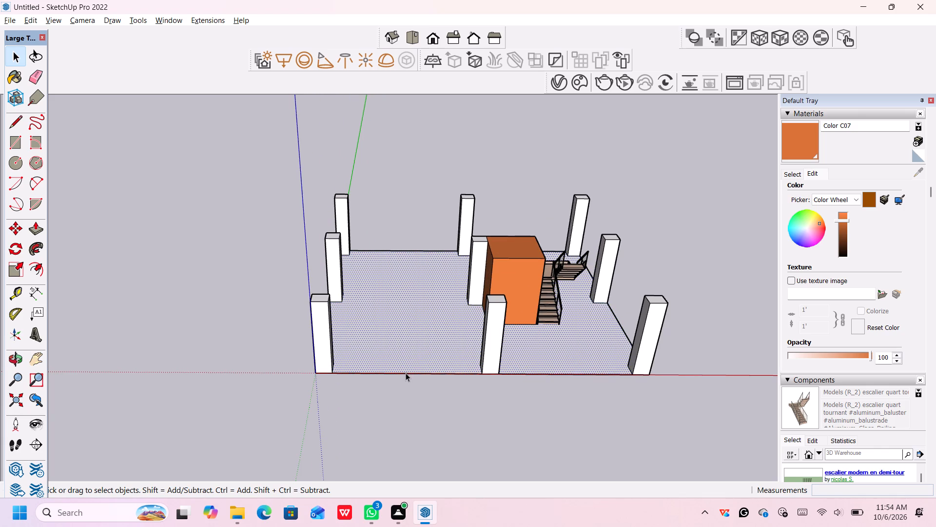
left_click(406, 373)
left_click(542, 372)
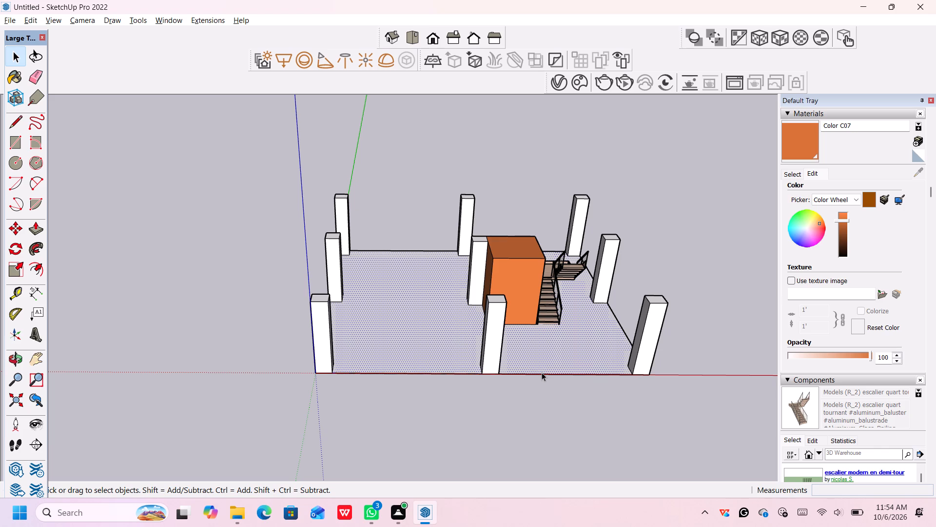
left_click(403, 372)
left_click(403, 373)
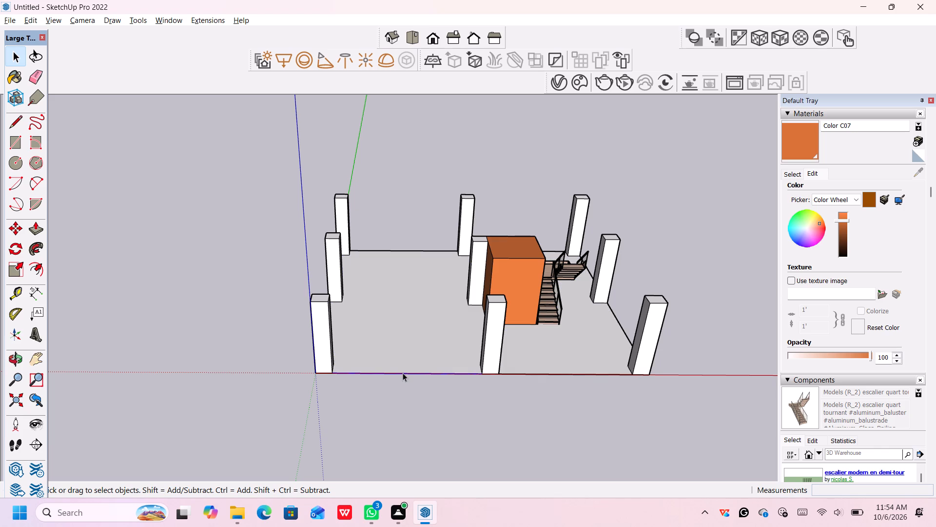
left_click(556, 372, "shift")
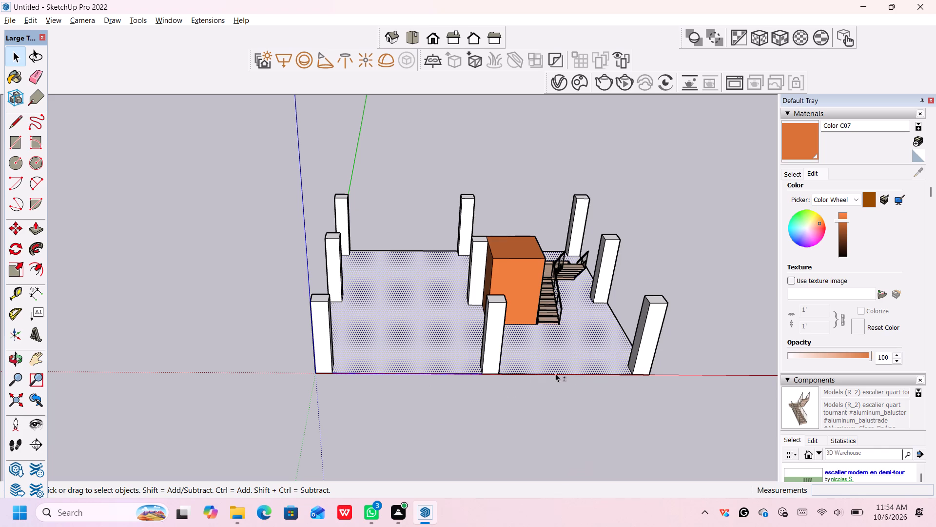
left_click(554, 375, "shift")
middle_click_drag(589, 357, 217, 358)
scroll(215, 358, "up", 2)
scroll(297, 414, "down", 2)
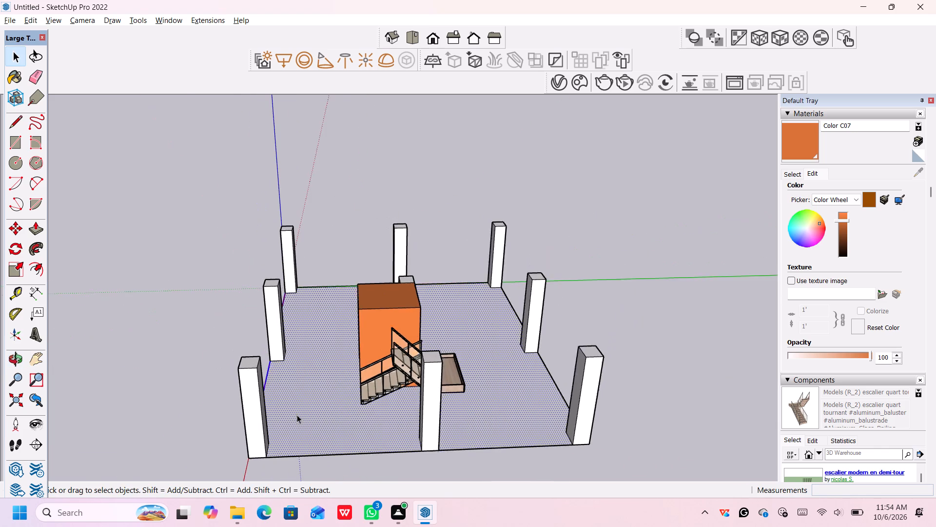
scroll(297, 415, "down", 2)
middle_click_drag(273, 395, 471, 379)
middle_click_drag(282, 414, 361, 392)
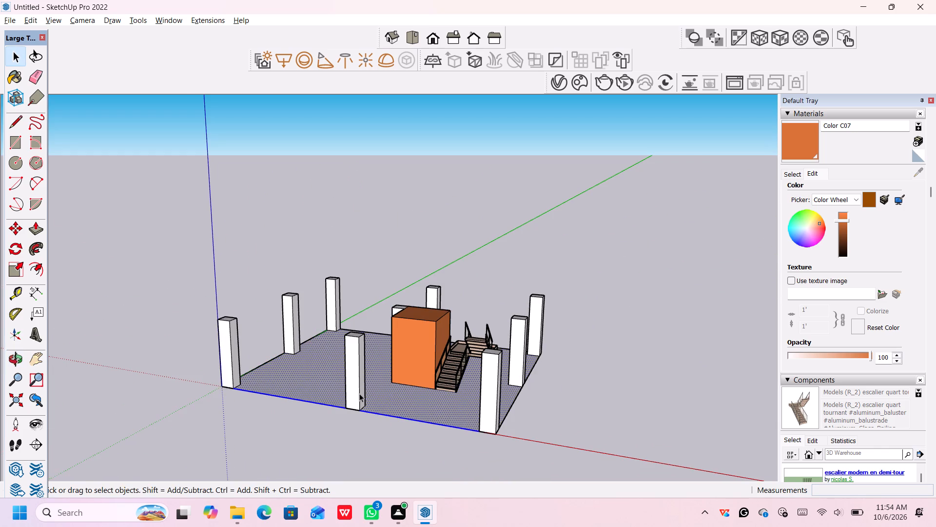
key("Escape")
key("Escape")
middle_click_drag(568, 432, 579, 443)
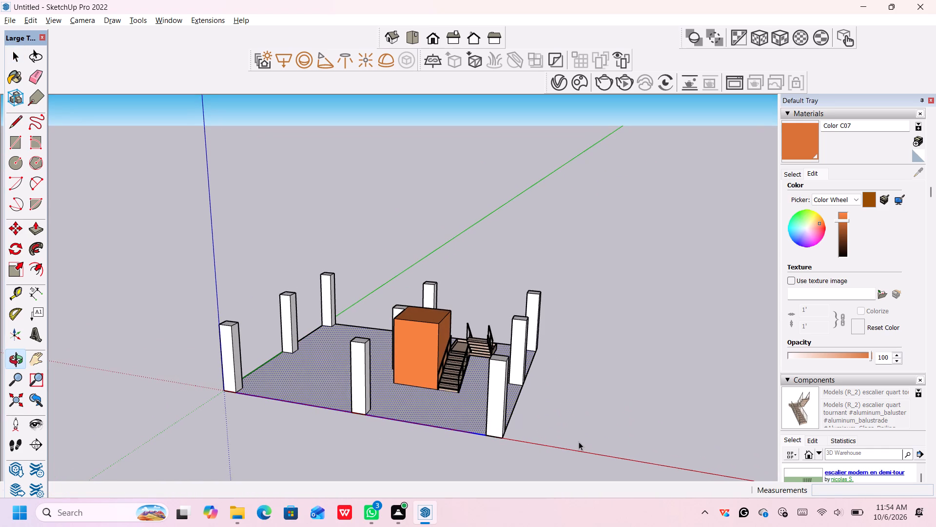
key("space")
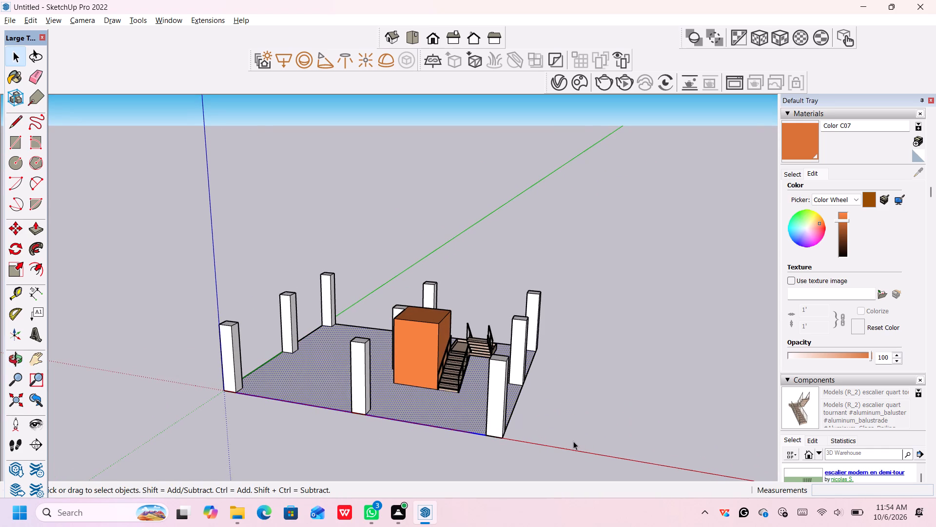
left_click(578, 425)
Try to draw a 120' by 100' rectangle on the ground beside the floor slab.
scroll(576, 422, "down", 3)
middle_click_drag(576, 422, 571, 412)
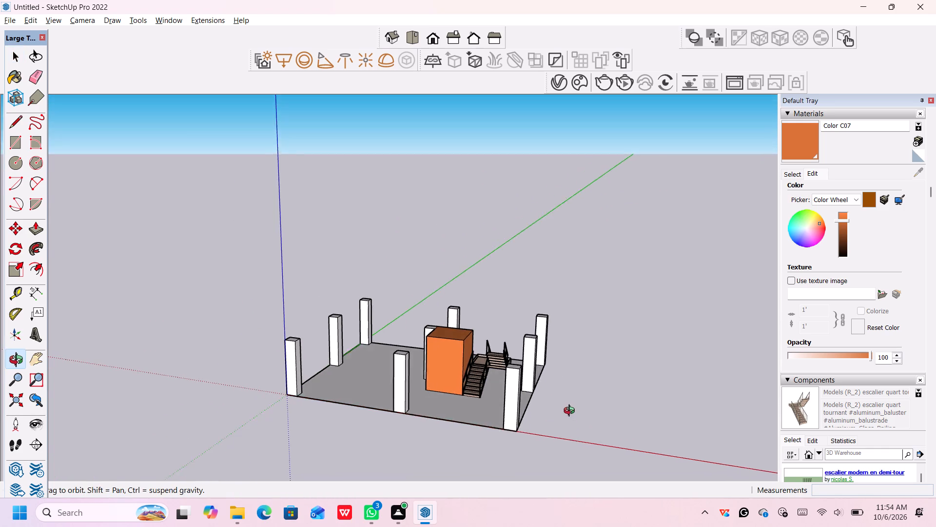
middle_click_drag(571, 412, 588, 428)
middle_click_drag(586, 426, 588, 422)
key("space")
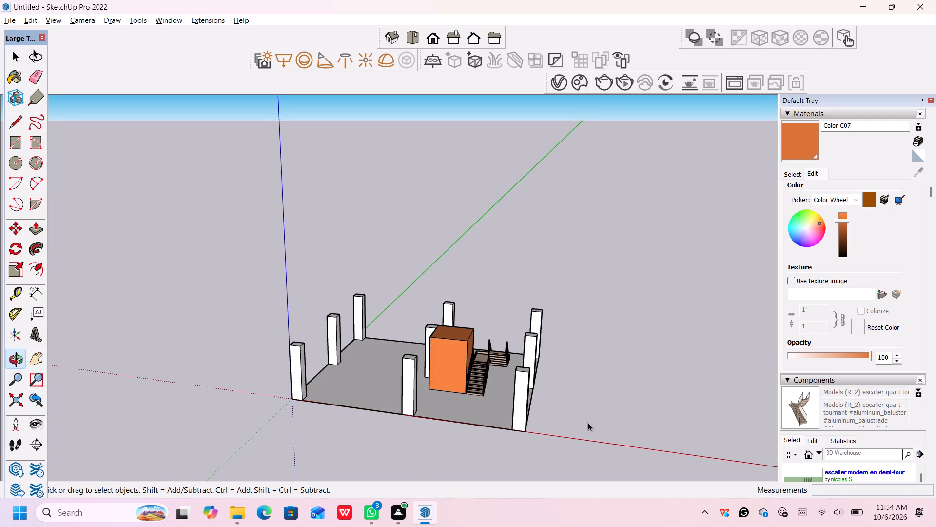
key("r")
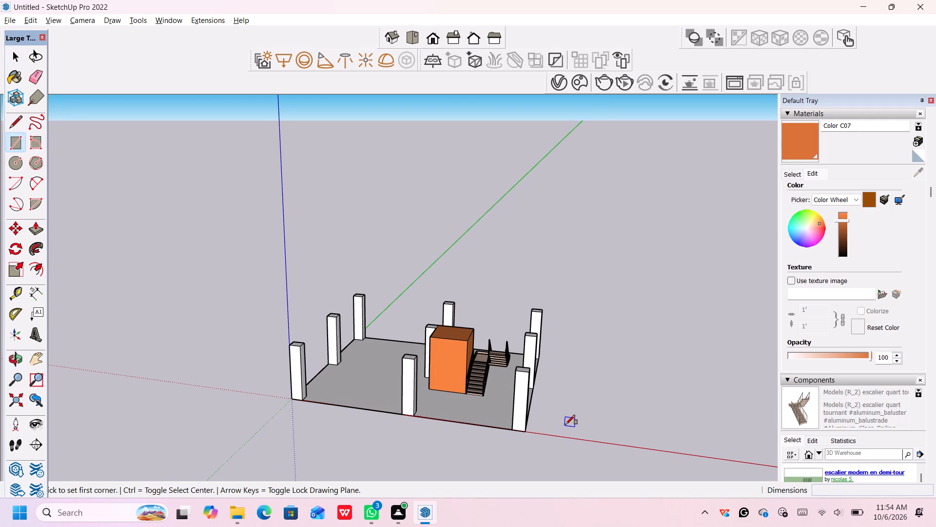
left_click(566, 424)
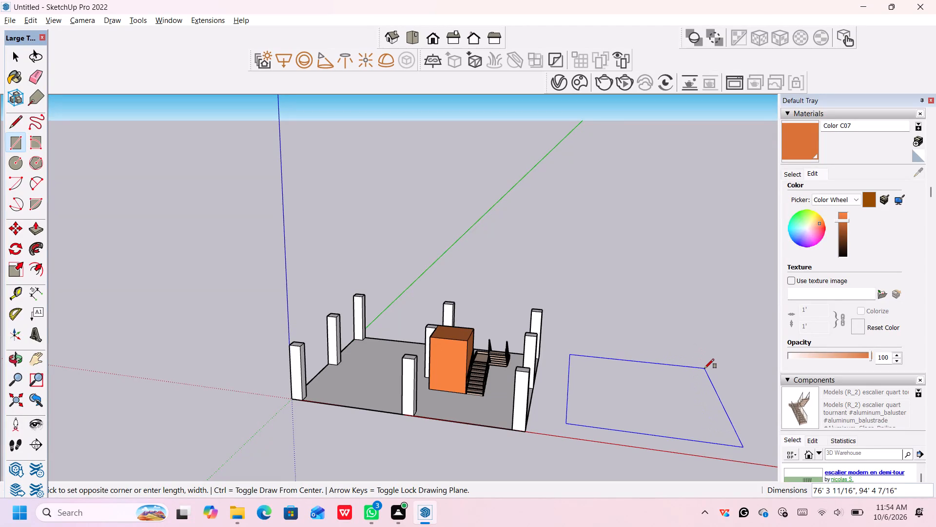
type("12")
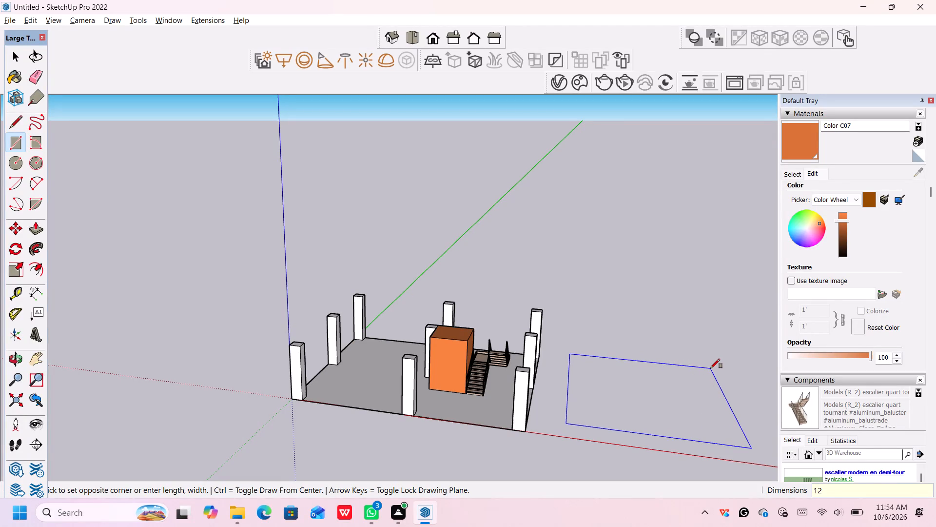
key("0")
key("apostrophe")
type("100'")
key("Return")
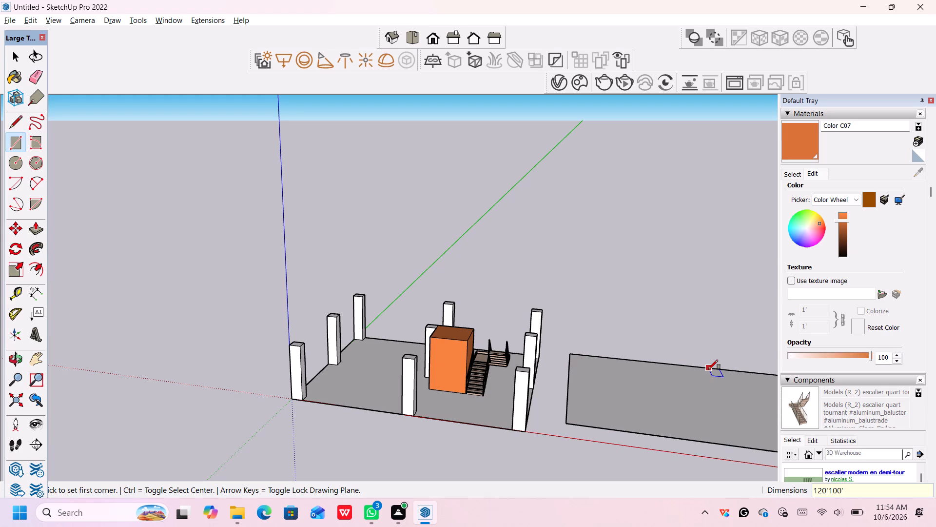
Examine the new rectangle's size and proportions against the floor slab from several angles.
scroll(709, 386, "down", 5)
middle_click_drag(696, 387, 647, 397)
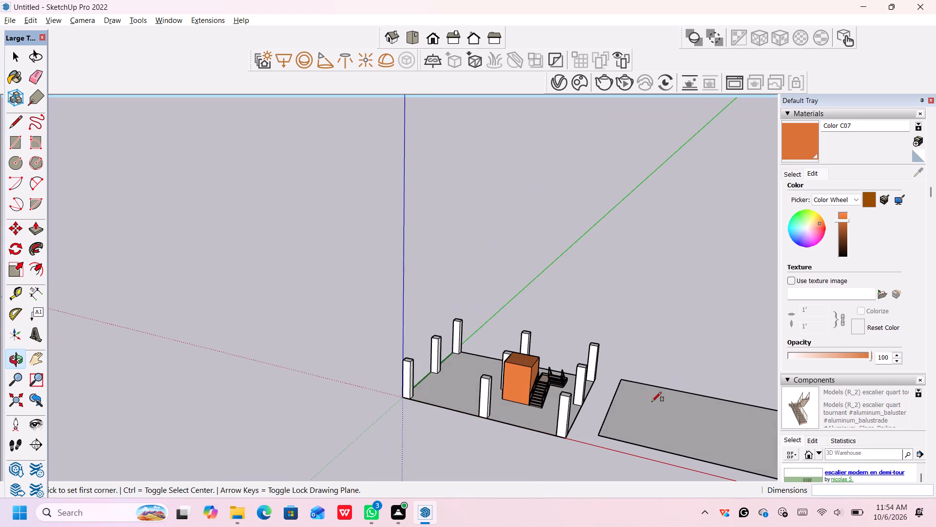
scroll(653, 402, "down", 5)
scroll(688, 384, "down", 12)
middle_click_drag(720, 375, 718, 375)
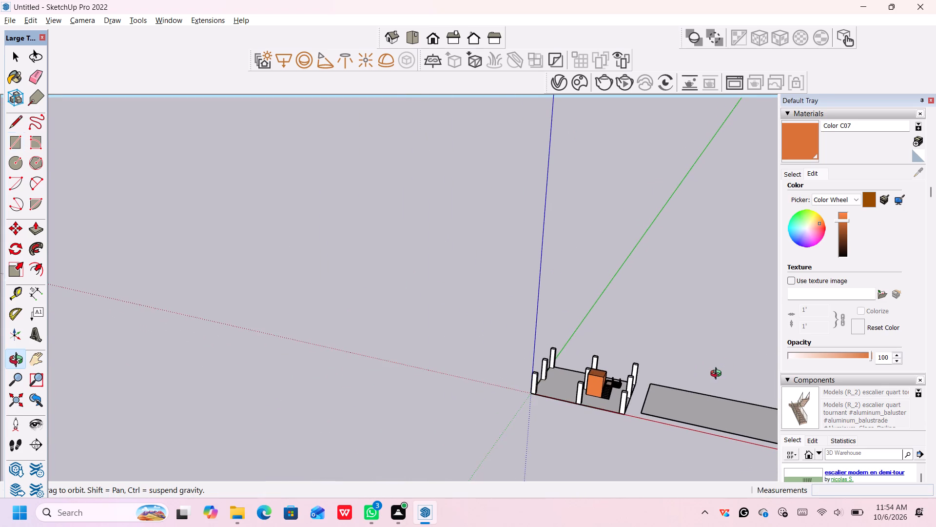
middle_click_drag(718, 375, 722, 338)
key("space")
key("space")
key("space")
key("space")
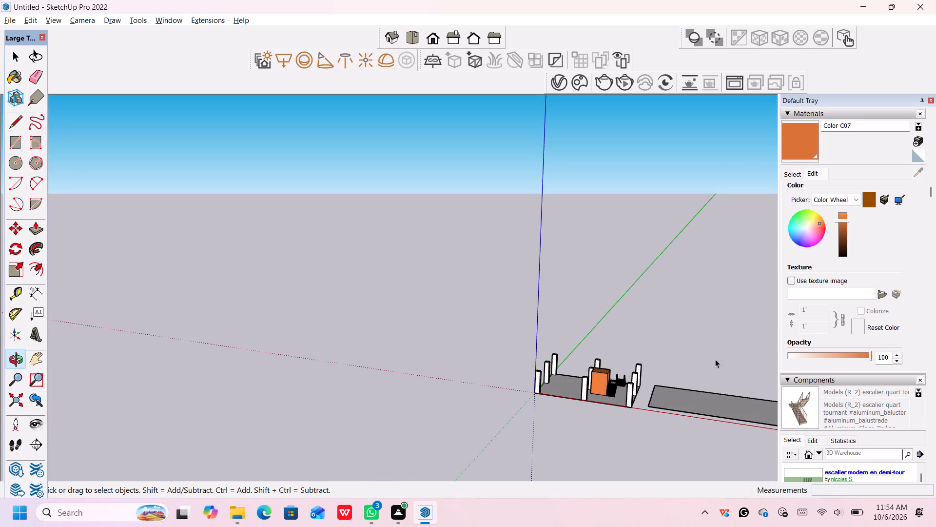
middle_click_drag(712, 363, 447, 373, "shift")
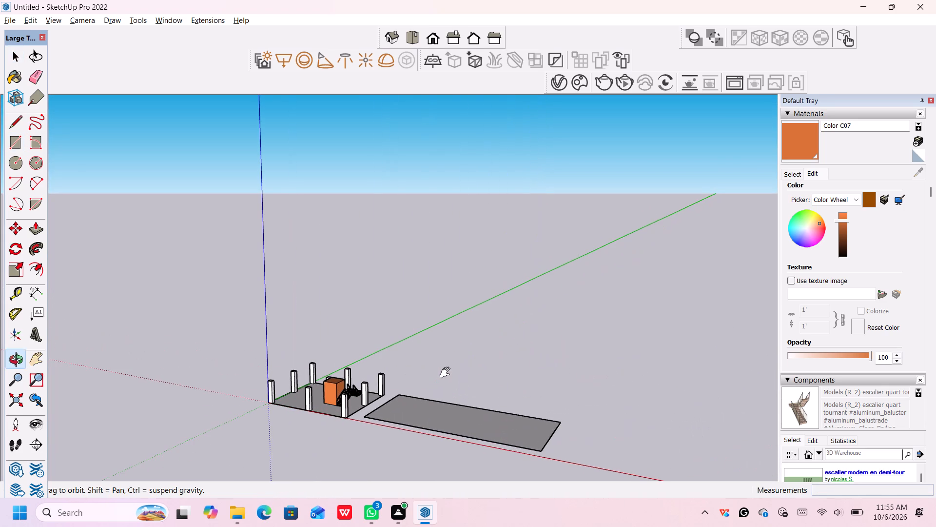
middle_click_drag(451, 426, 558, 411)
scroll(480, 425, "up", 5)
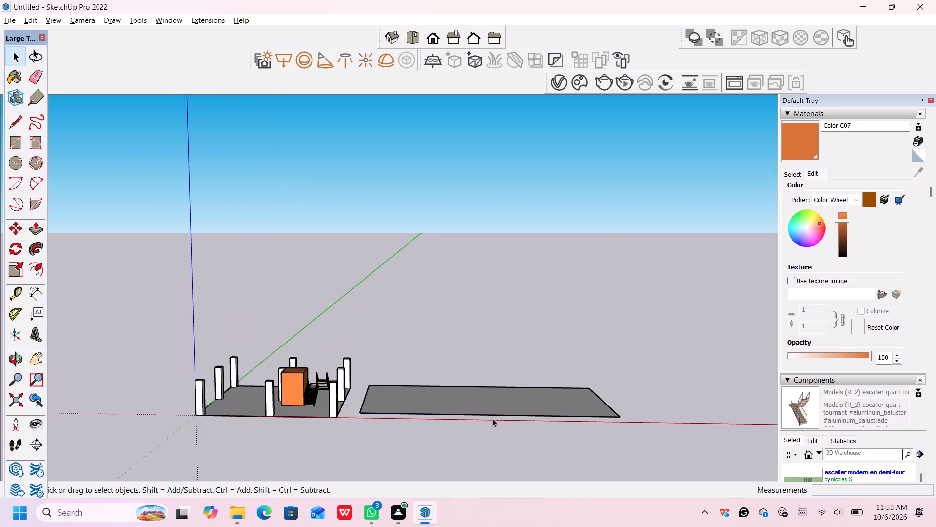
middle_click_drag(496, 413, 514, 475)
middle_click_drag(490, 394, 509, 449)
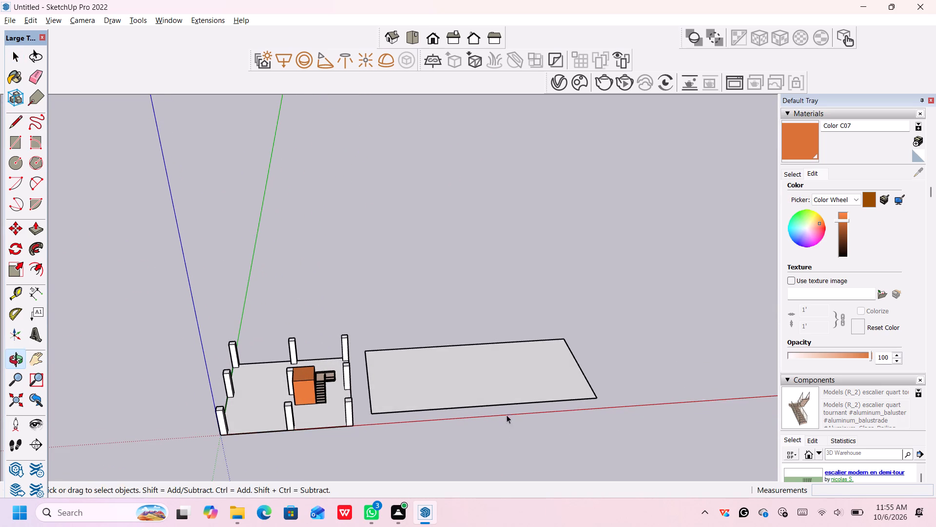
middle_click_drag(464, 394, 407, 487)
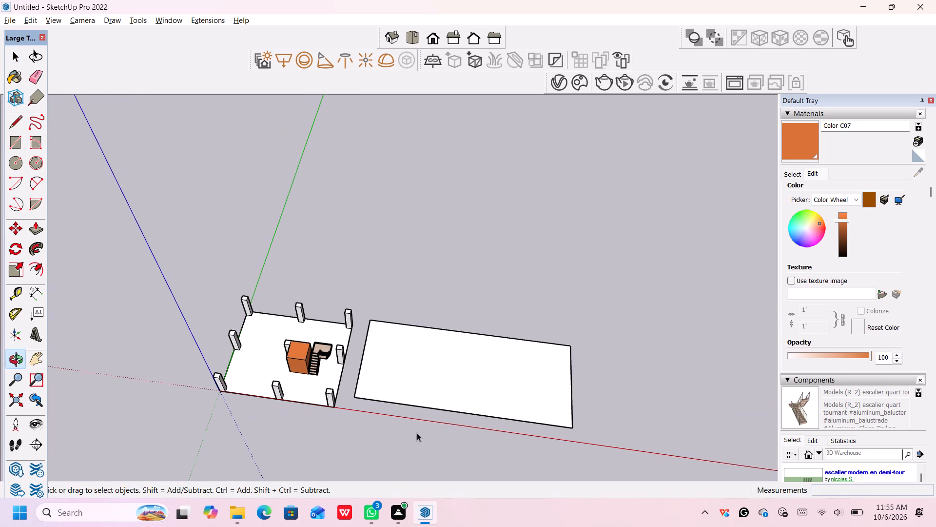
middle_click_drag(408, 428, 408, 418)
key("Escape")
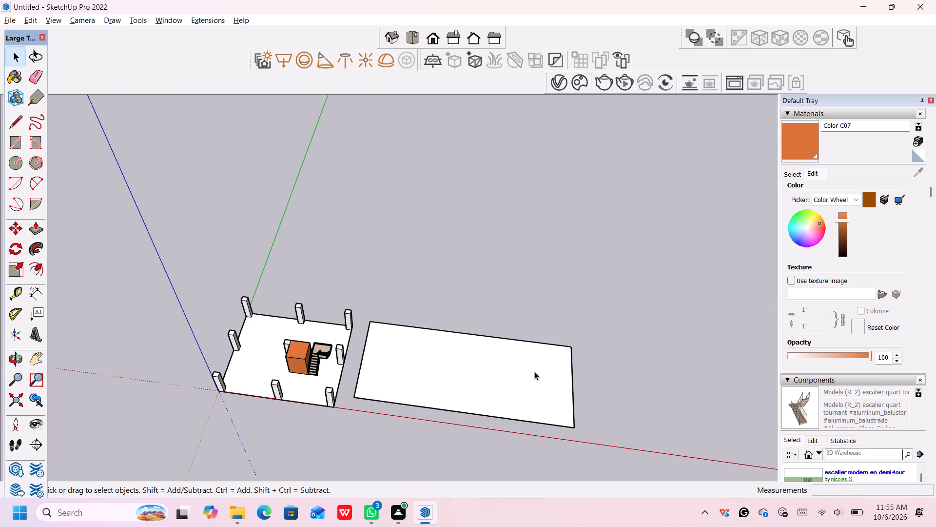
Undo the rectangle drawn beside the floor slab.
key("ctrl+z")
Draw a 100' by 100' rectangle on the ground beside the columned floor slab.
scroll(361, 383, "up", 2)
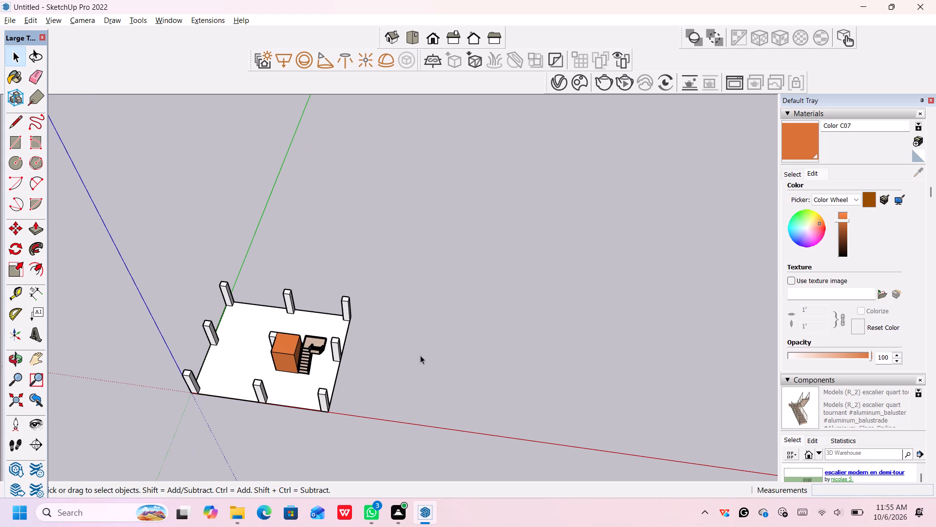
key("r")
left_click(379, 328)
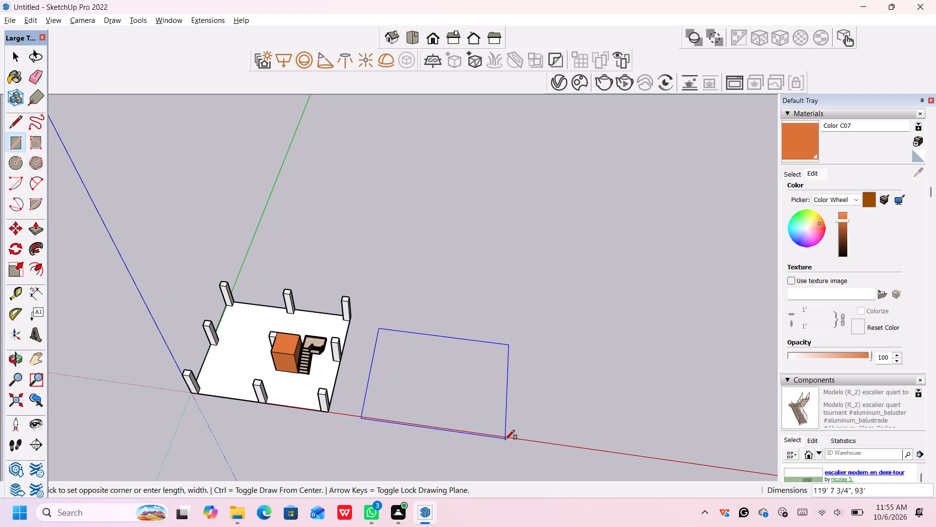
type("100'")
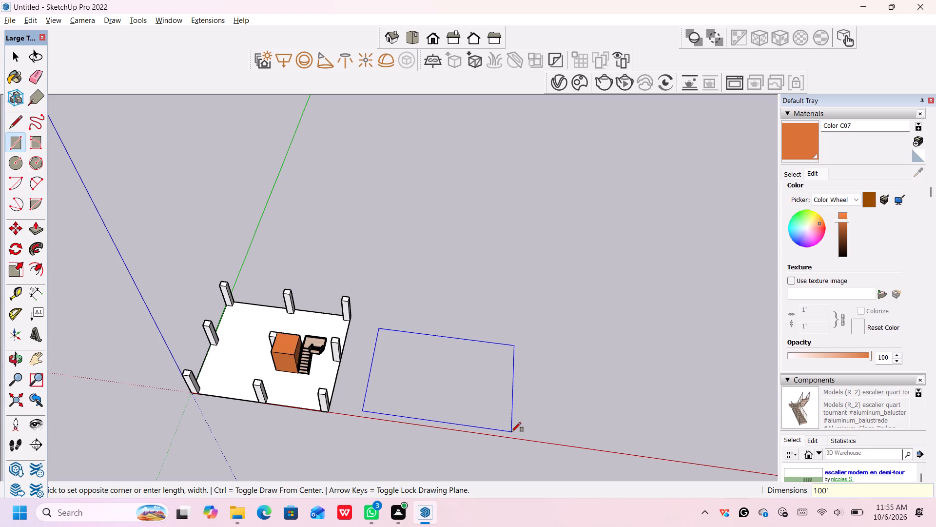
type(",100")
key("apostrophe")
key("Return")
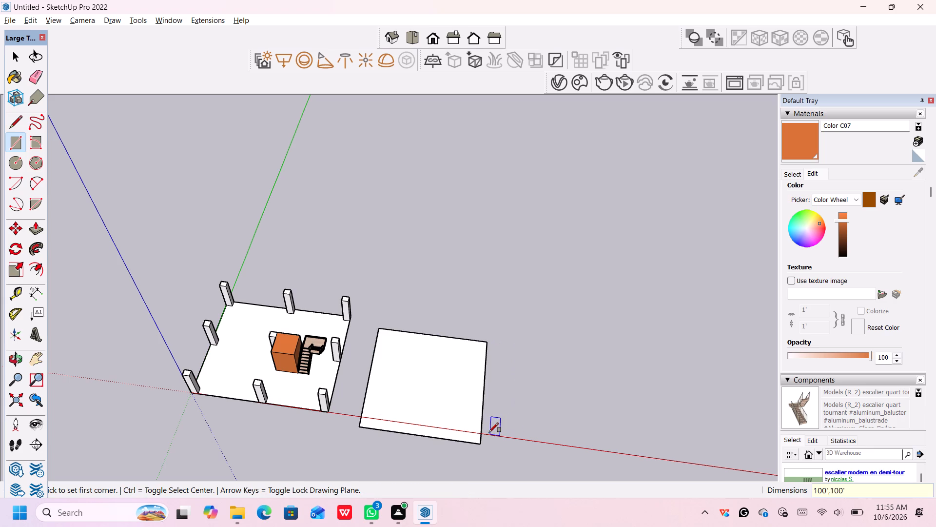
key("Escape")
key("space")
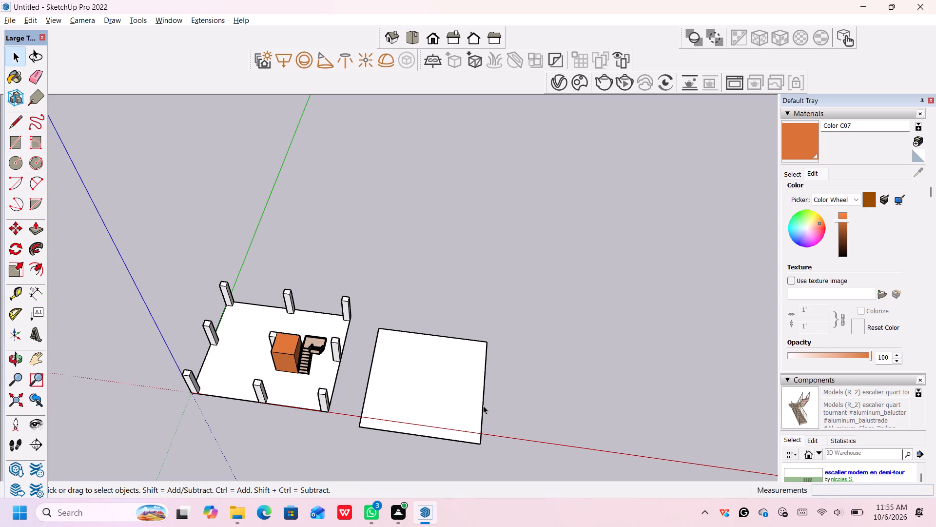
Move the rectangle's edge farthest from the floor slab 20' outward along the red axis.
left_click(482, 402)
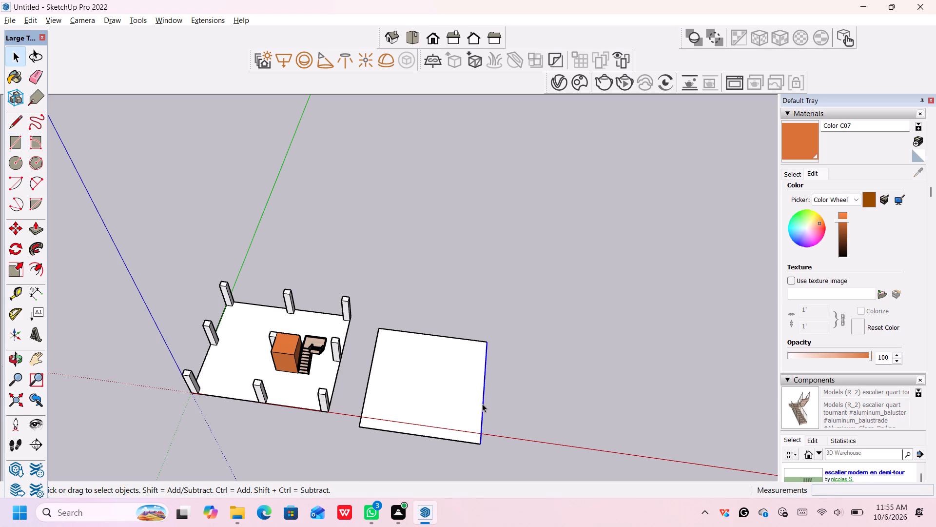
key("m")
left_click(482, 402)
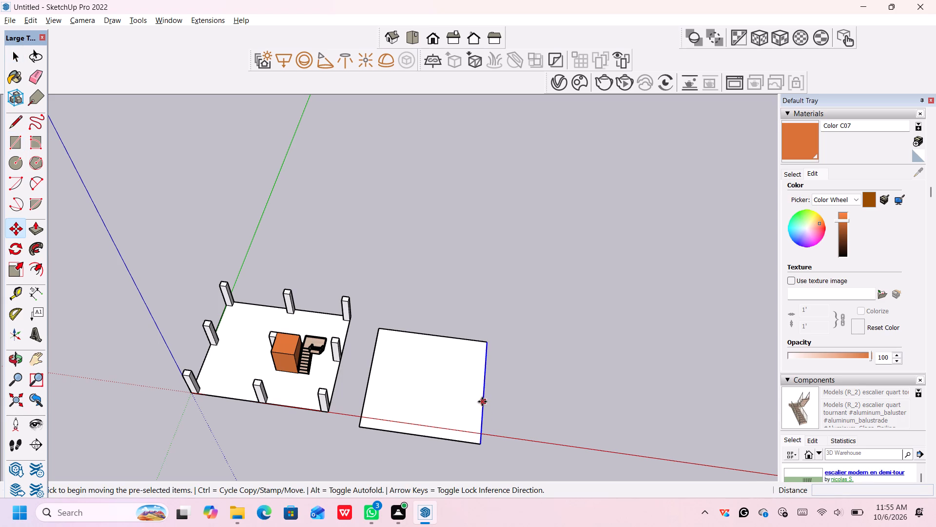
type("20'")
key("Return")
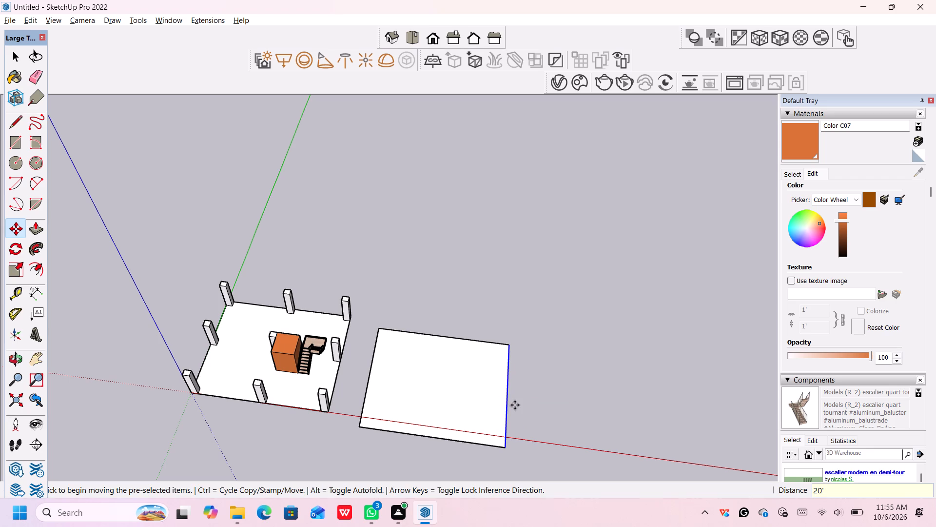
middle_click_drag(515, 407, 514, 395)
key("Escape")
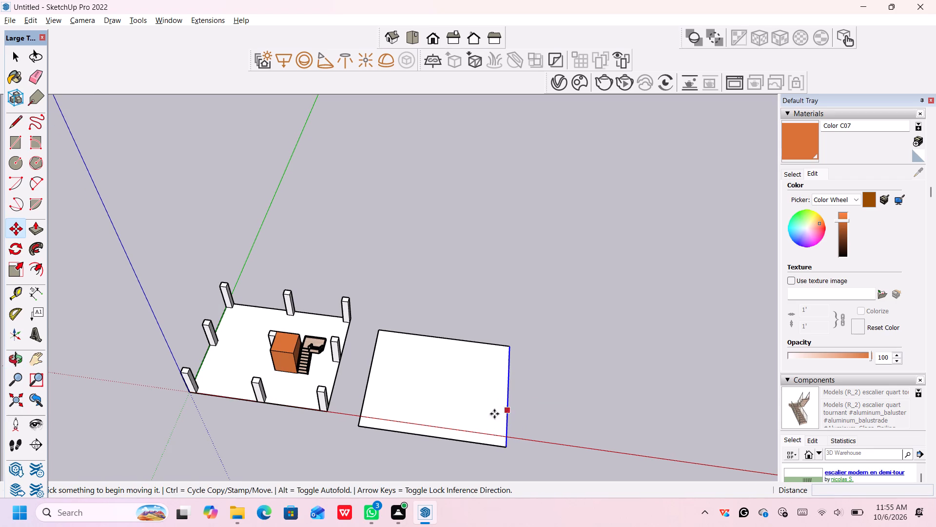
Move the whole rectangle about 29' farther from the floor slab, clear of the red axis.
double_click(421, 406)
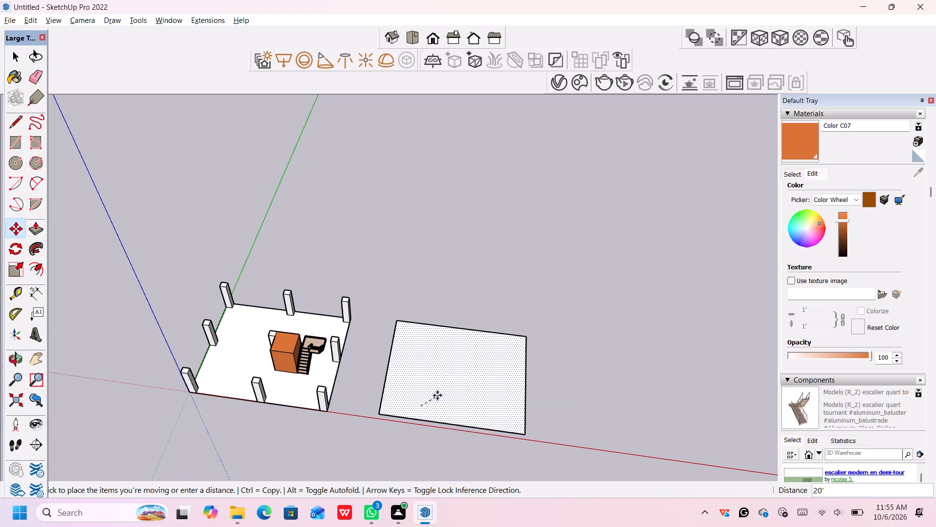
left_click(444, 385)
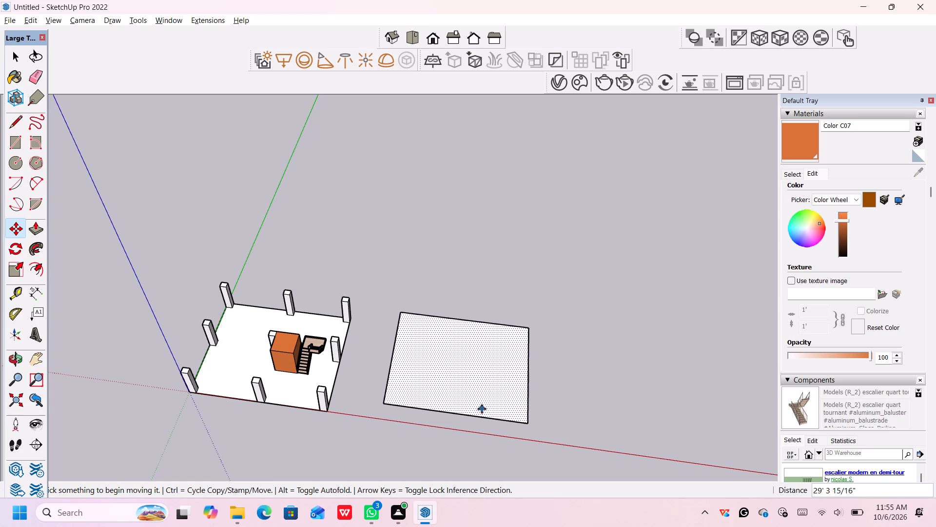
key("space")
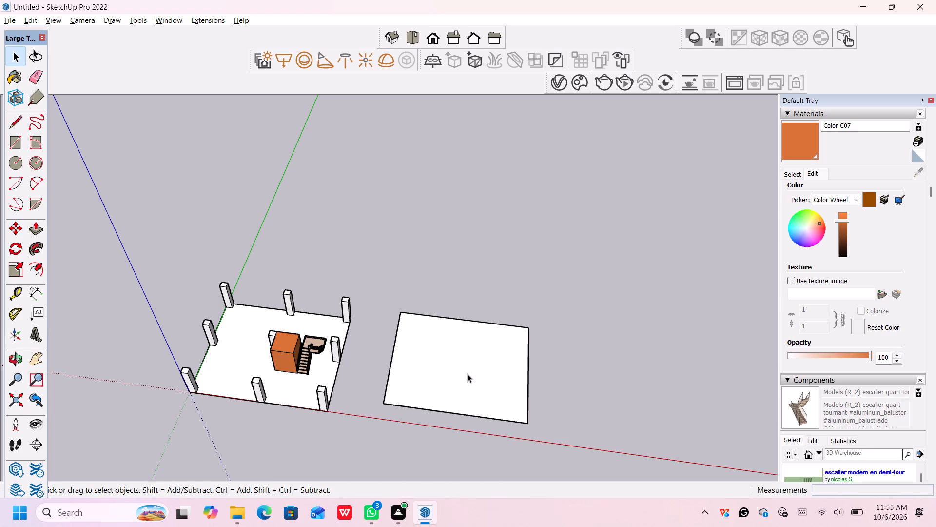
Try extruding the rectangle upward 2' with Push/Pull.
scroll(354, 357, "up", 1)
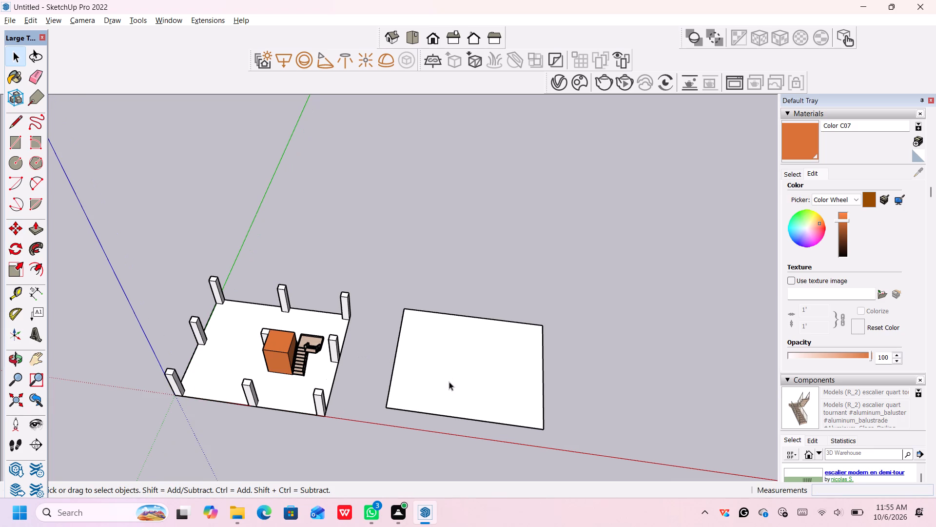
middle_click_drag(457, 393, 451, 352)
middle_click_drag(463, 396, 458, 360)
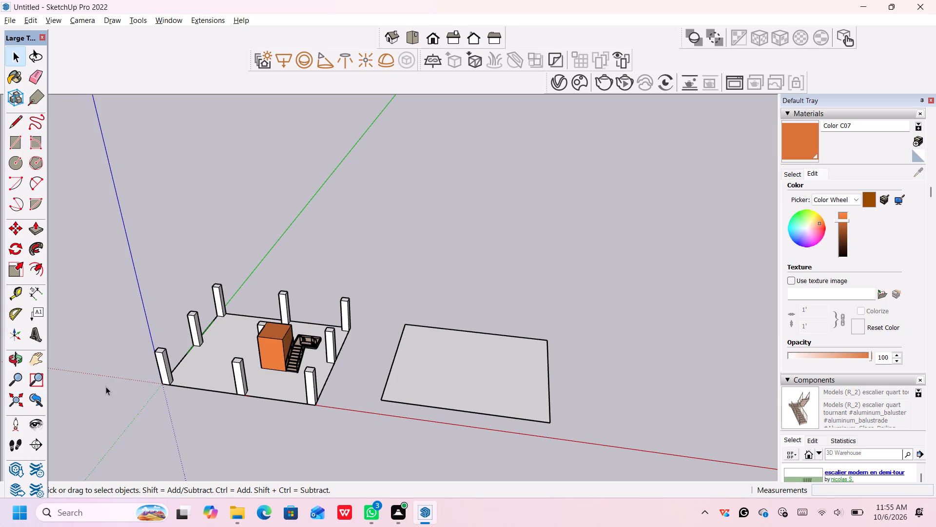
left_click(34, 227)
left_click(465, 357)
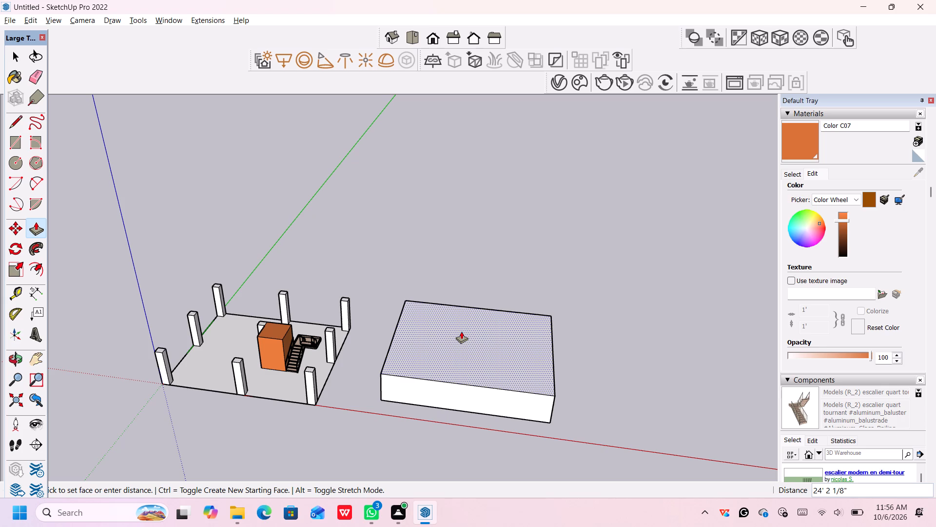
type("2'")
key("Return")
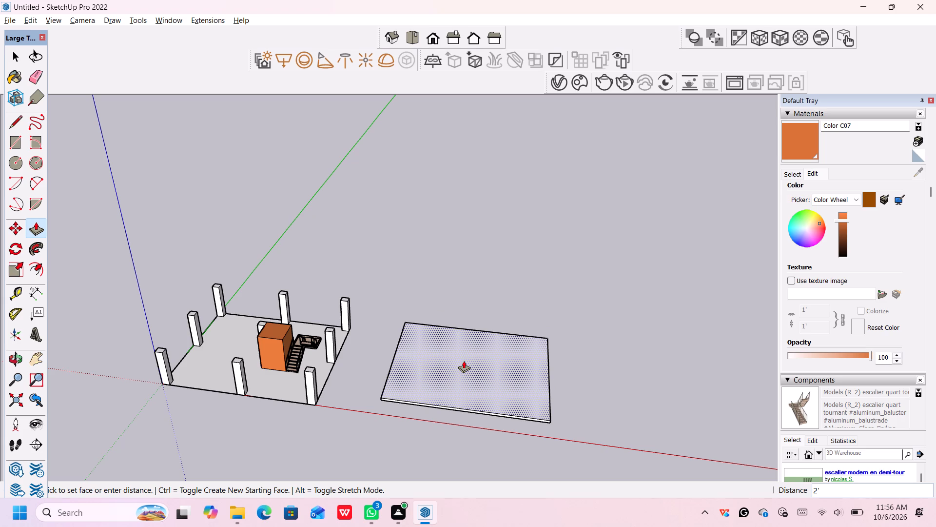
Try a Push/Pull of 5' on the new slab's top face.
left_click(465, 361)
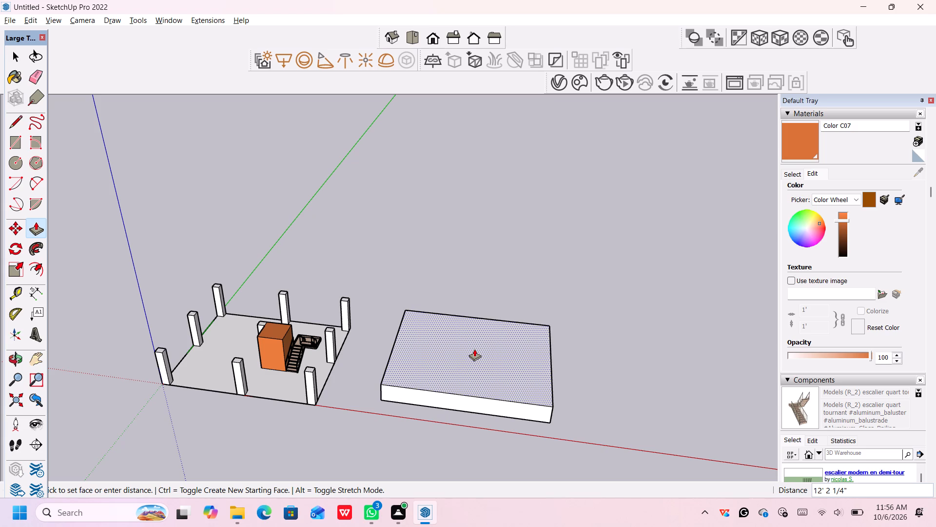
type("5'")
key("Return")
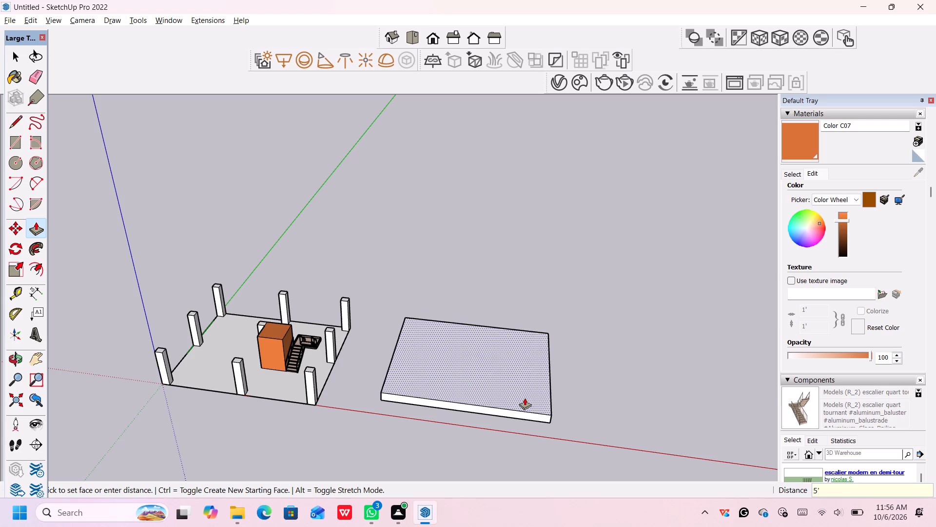
Examine the new slab's thickness against the columned floor from low and raised angles.
middle_click_drag(526, 426, 515, 347)
middle_click_drag(519, 425, 522, 374)
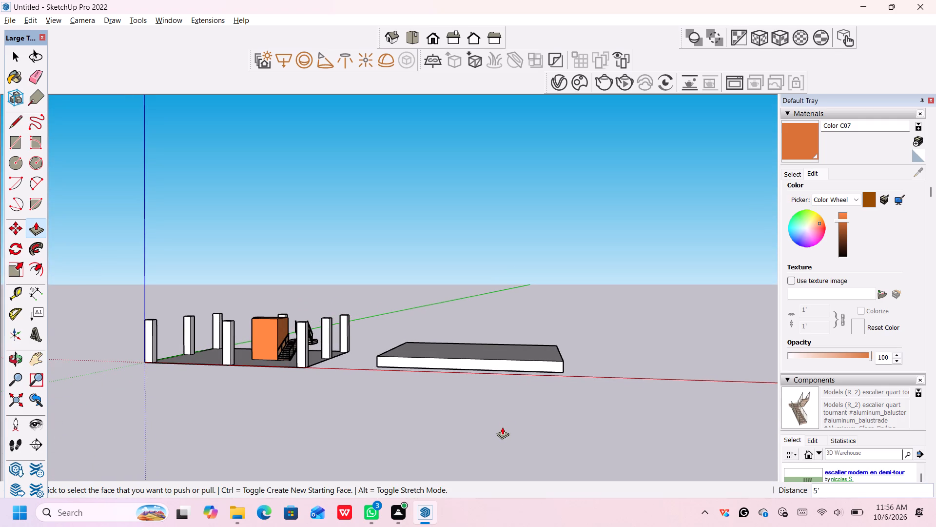
left_click(482, 343)
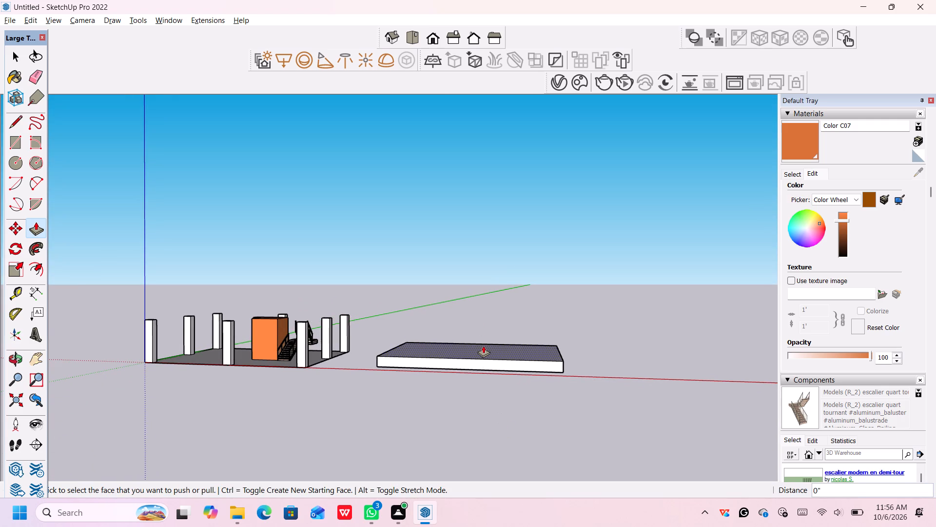
scroll(483, 345, "up", 4)
middle_click_drag(483, 347, 494, 381)
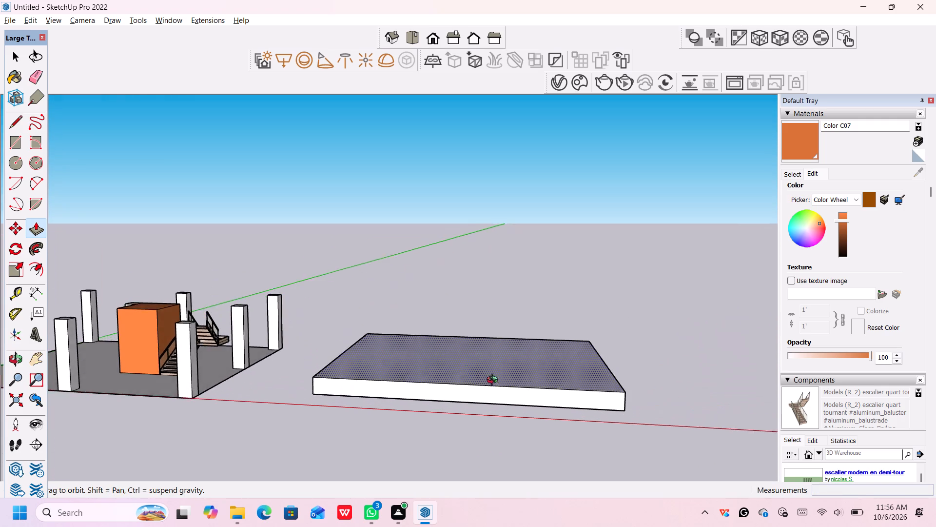
middle_click_drag(494, 381, 501, 406)
scroll(502, 401, "down", 10)
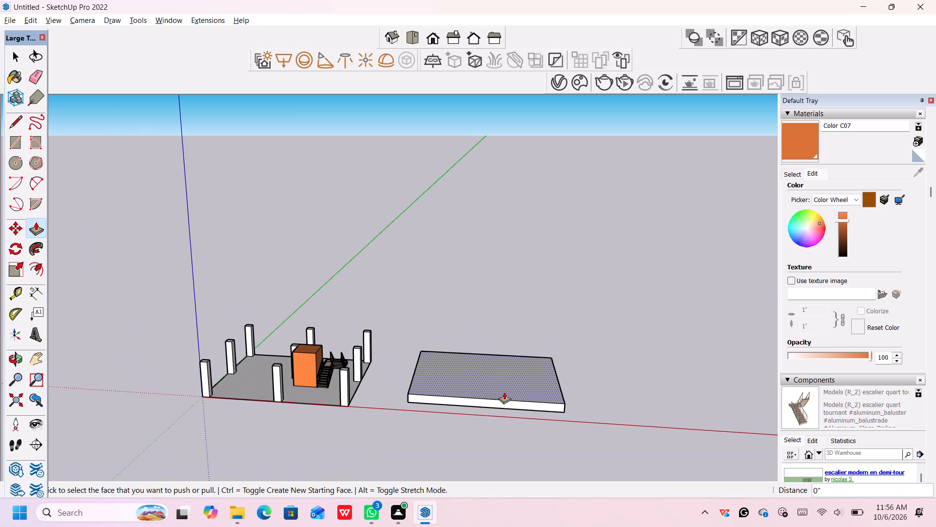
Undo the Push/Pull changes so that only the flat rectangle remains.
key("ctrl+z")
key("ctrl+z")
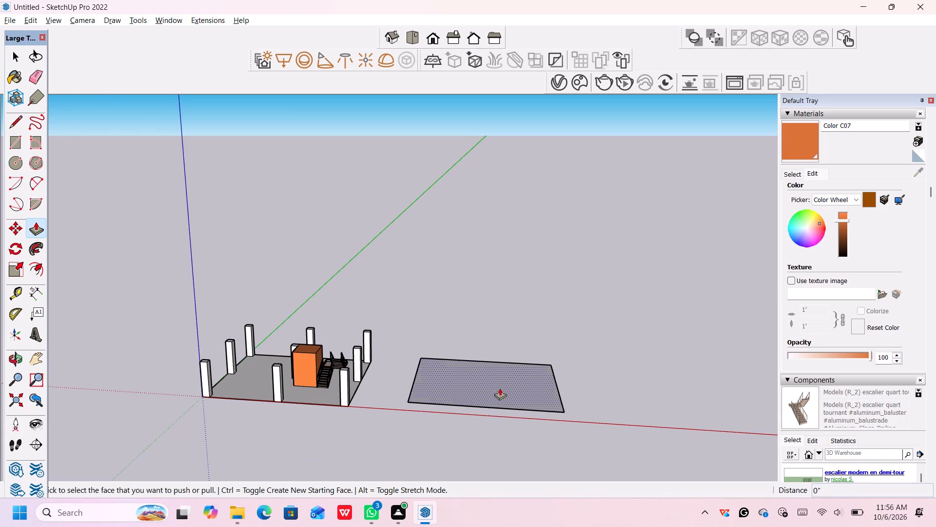
Extrude the flat rectangle upward 5' into a slab and check its thickness from low angles.
left_click(500, 386)
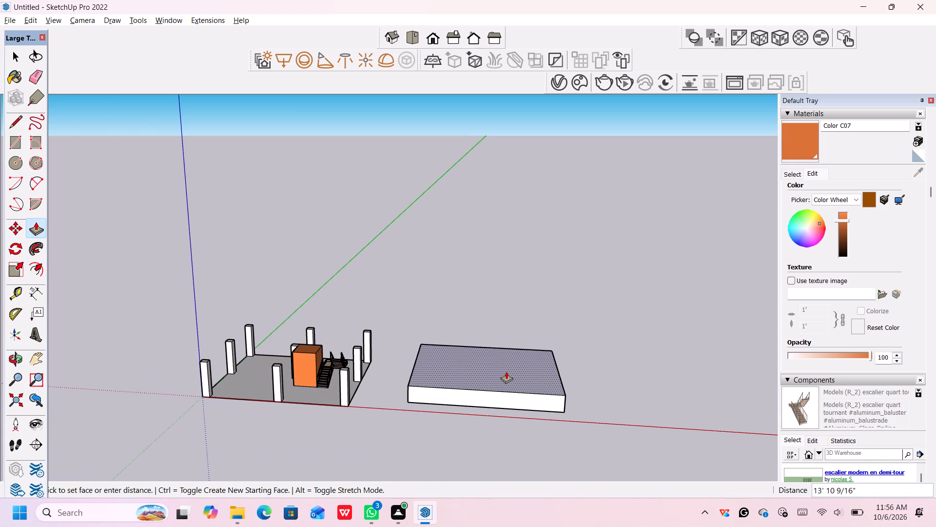
type("5'")
key("Return")
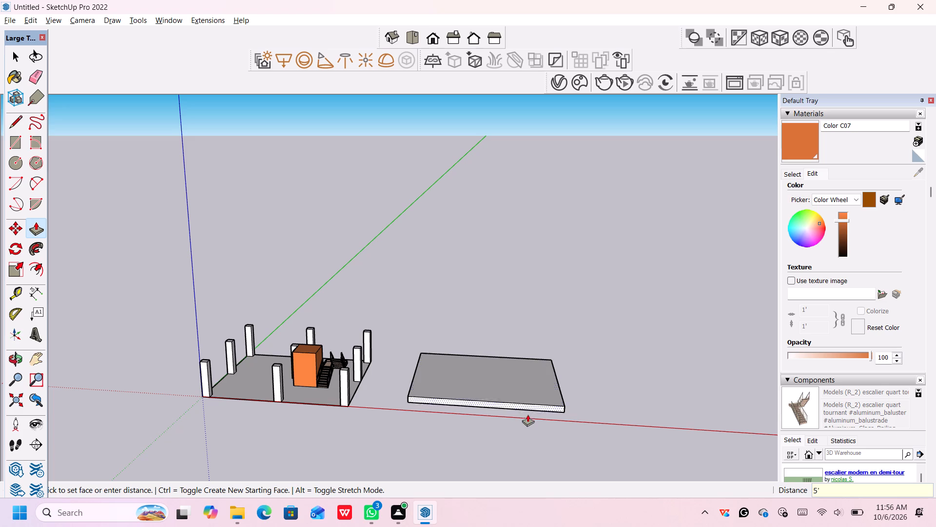
middle_click_drag(528, 417, 526, 374)
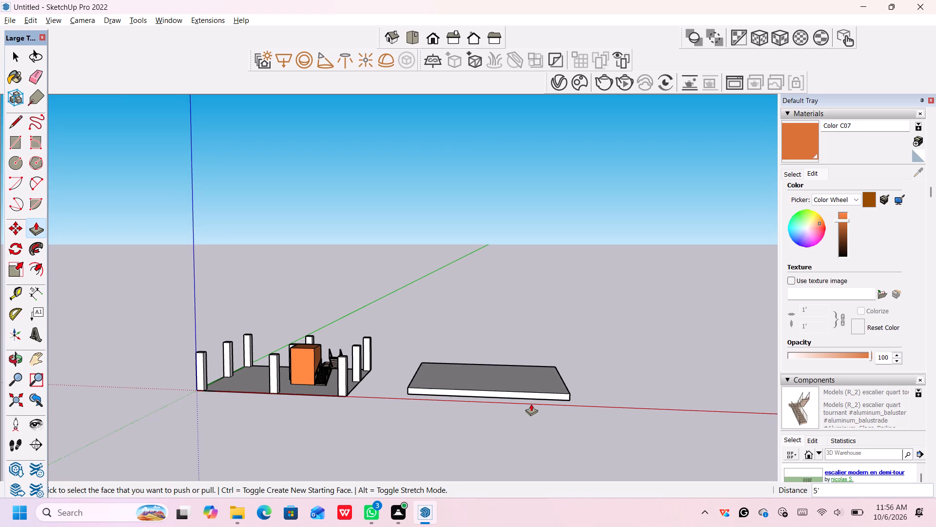
middle_click_drag(525, 425, 524, 393)
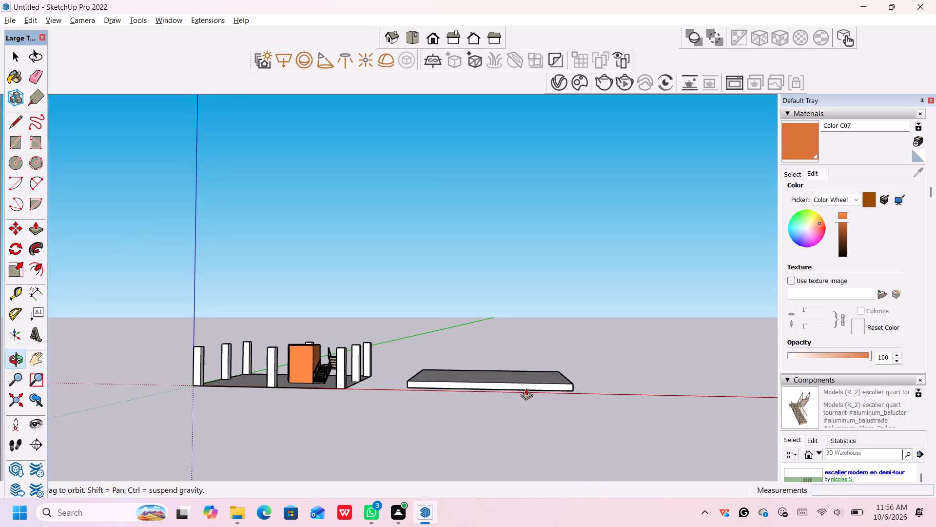
scroll(528, 404, "down", 1)
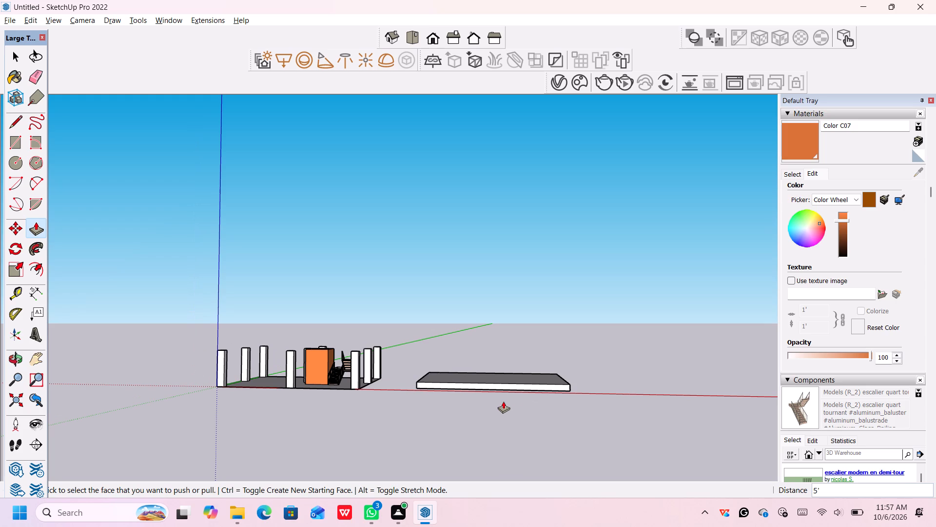
Select all faces and edges of the 5' thick slab and make them a single group.
key("space")
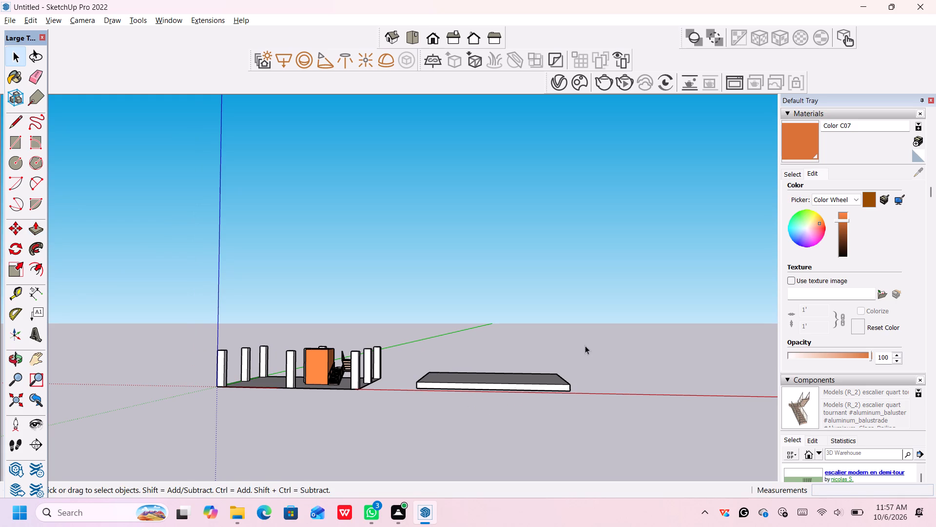
middle_click_drag(585, 346, 587, 427)
left_click(502, 376)
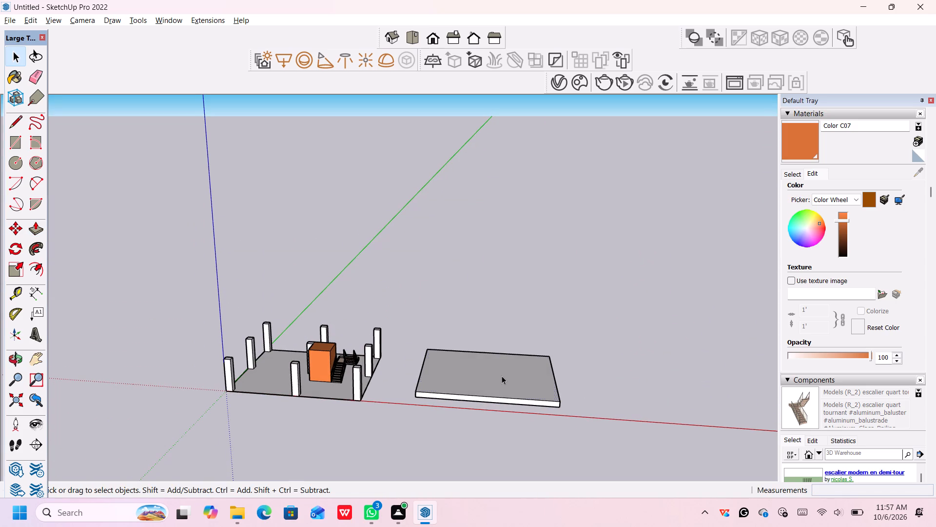
double_click(502, 376)
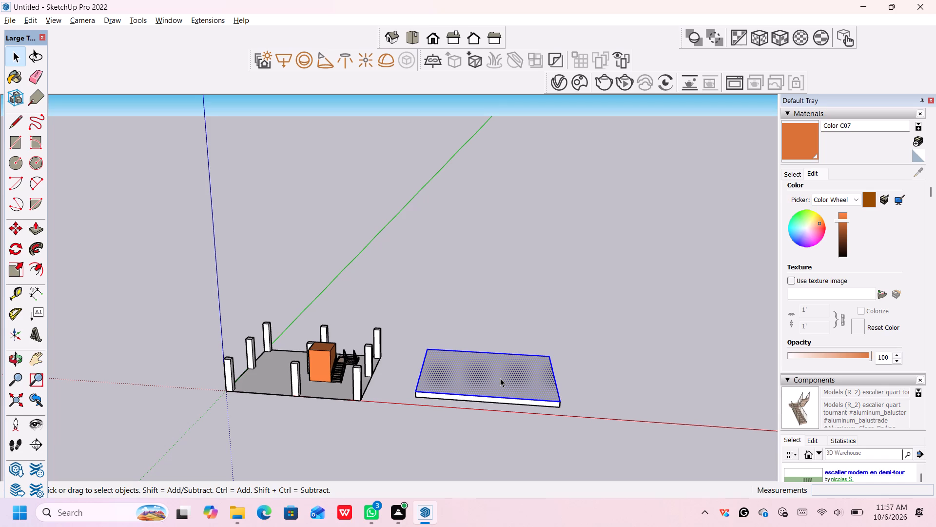
double_click(500, 378)
double_click(499, 378)
left_click_drag(577, 334, 405, 420)
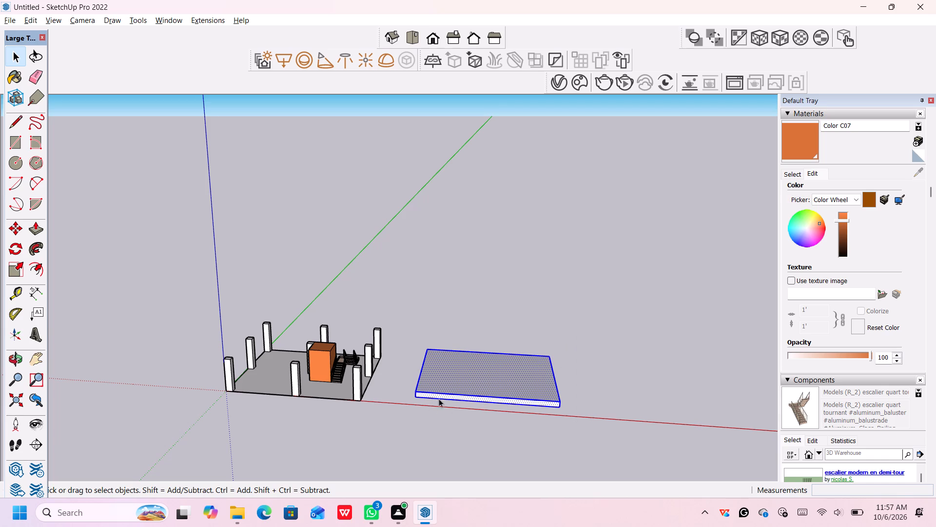
middle_click_drag(556, 366, 555, 407)
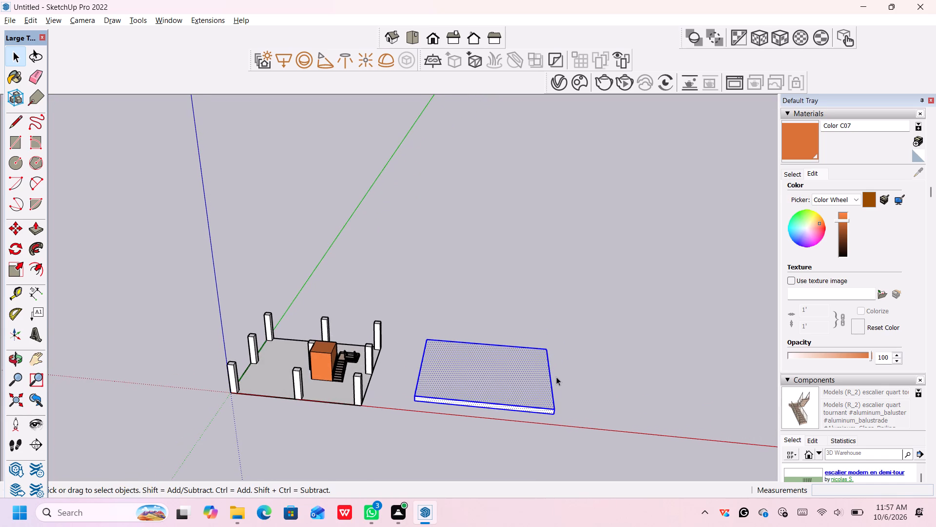
scroll(556, 378, "up", 3)
middle_click_drag(449, 380, 593, 376)
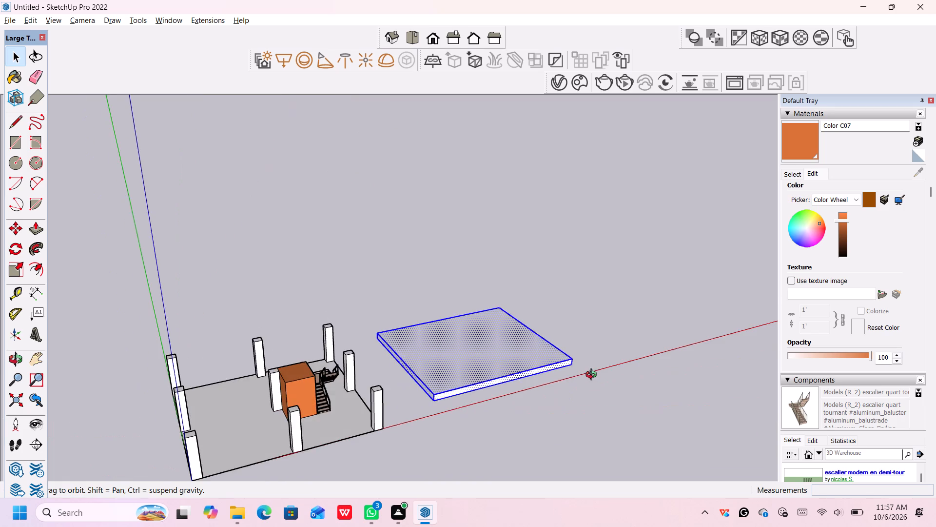
middle_click_drag(593, 376, 518, 374)
middle_click_drag(518, 374, 345, 380)
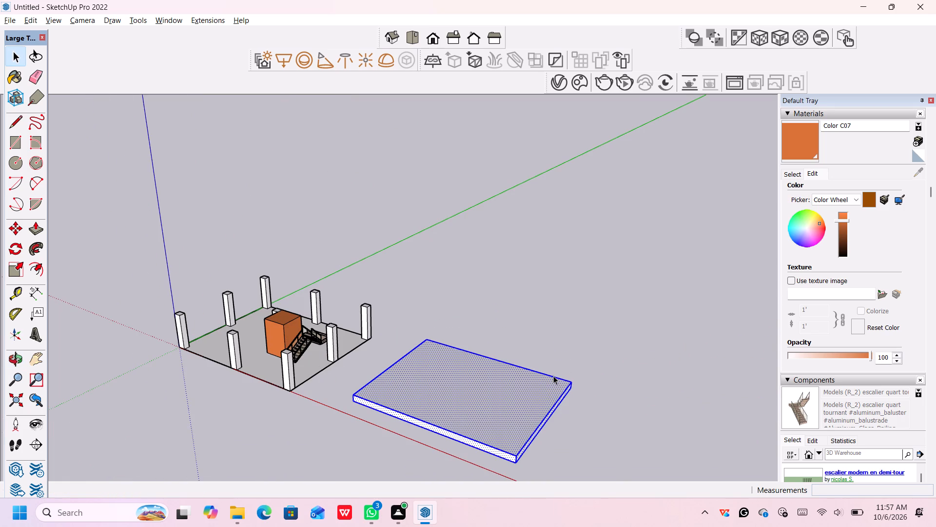
key("g")
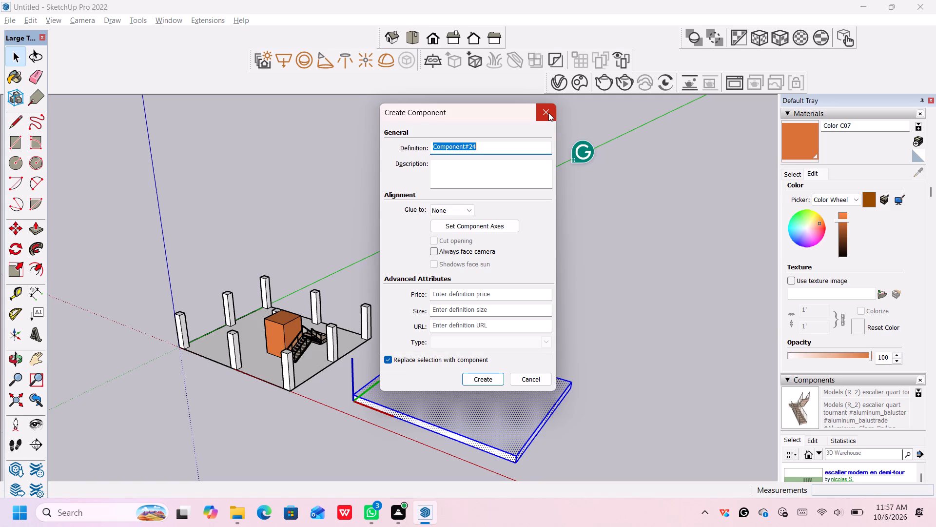
left_click(548, 113)
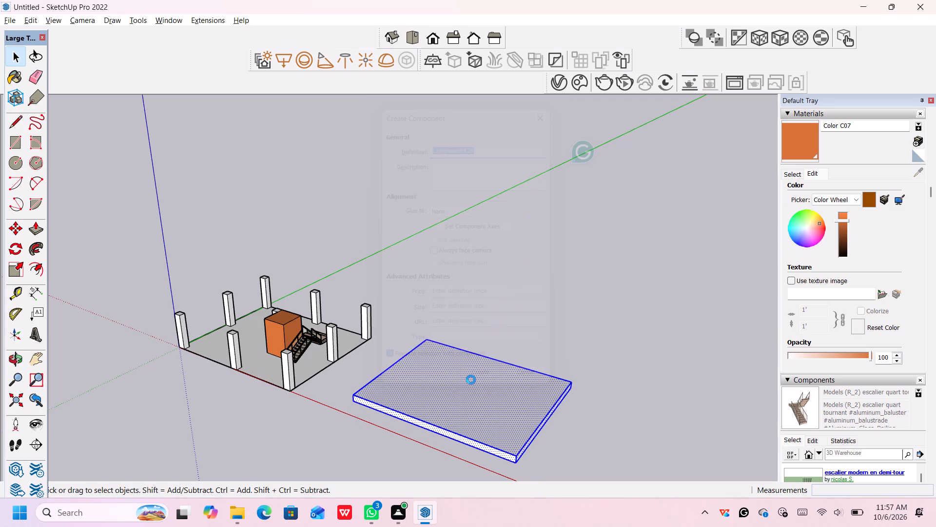
right_click(471, 379)
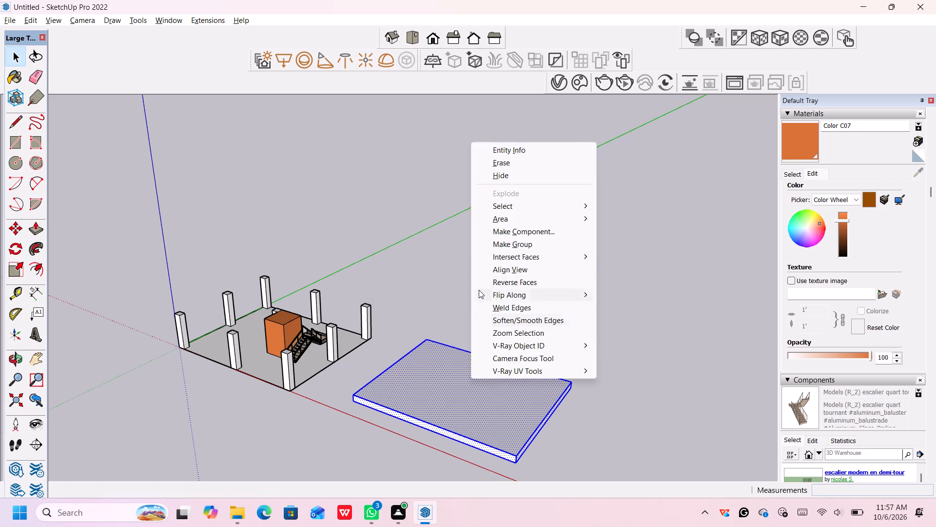
left_click(515, 243)
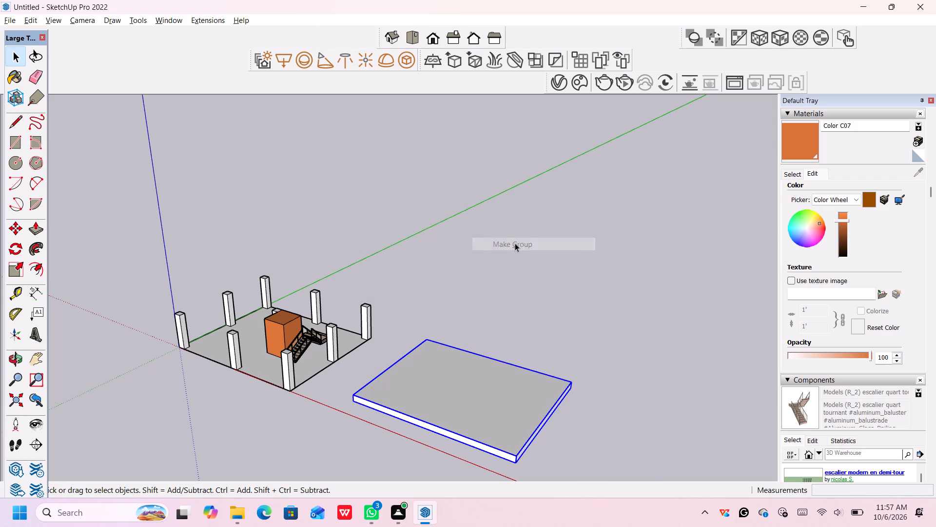
Move the slab group toward the columned floor in three short shifts of about 13' 9", 1' 8" and 3'.
scroll(518, 398, "down", 1)
scroll(473, 393, "down", 1)
middle_click_drag(473, 393, 475, 393)
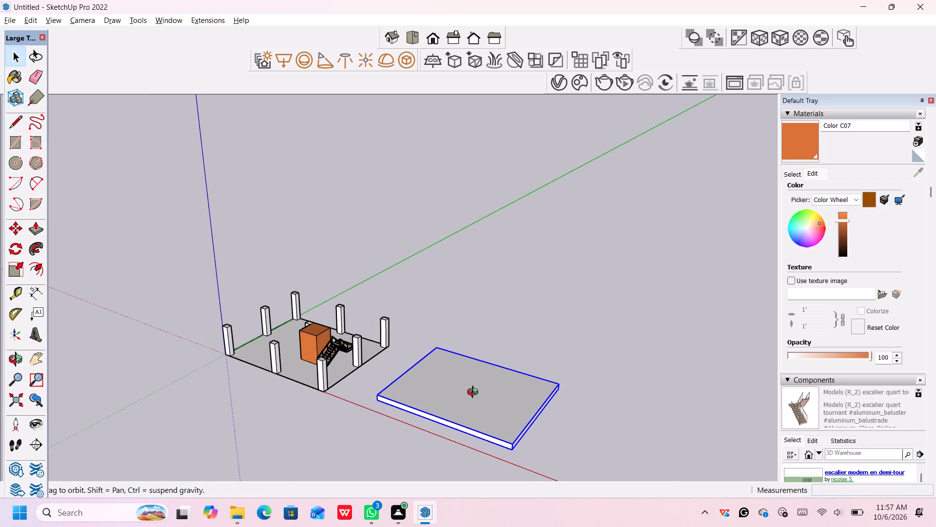
middle_click_drag(475, 393, 512, 384)
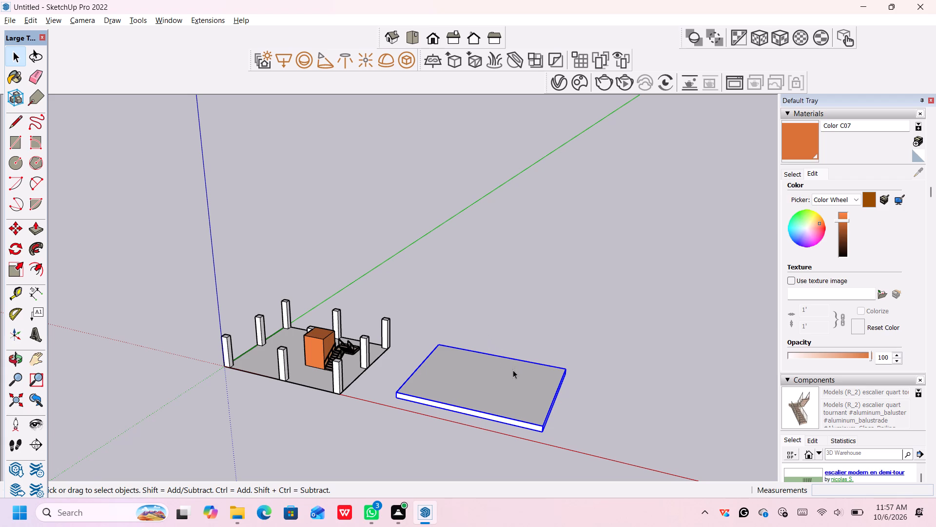
middle_click_drag(524, 405, 539, 364)
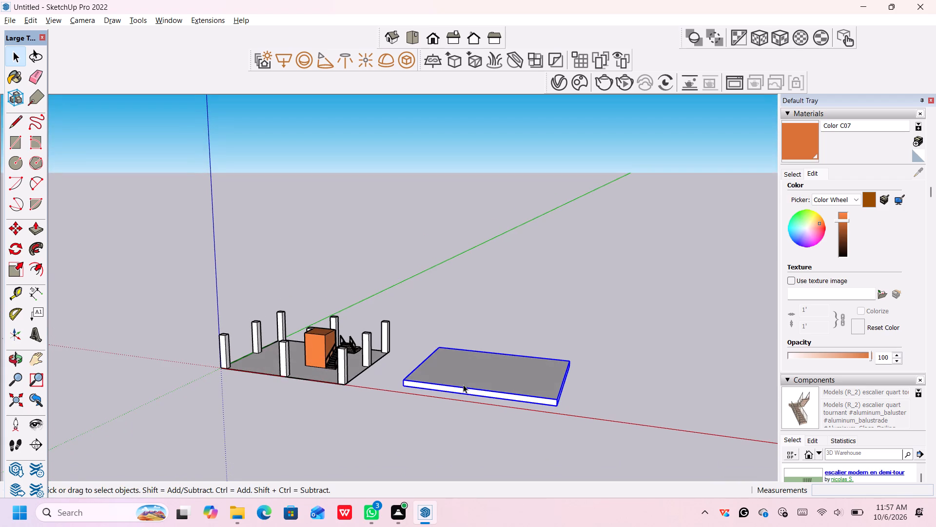
middle_click_drag(463, 384, 509, 393)
scroll(536, 389, "up", 5)
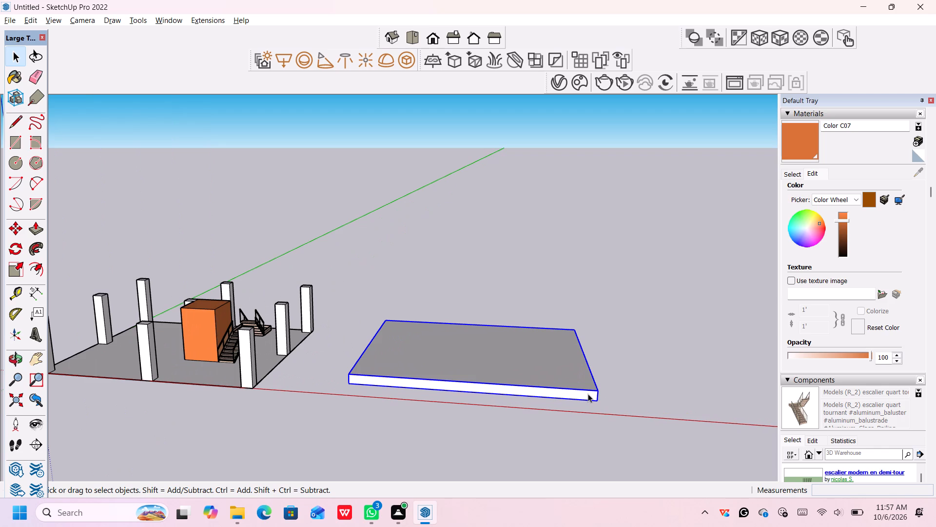
scroll(588, 394, "down", 3)
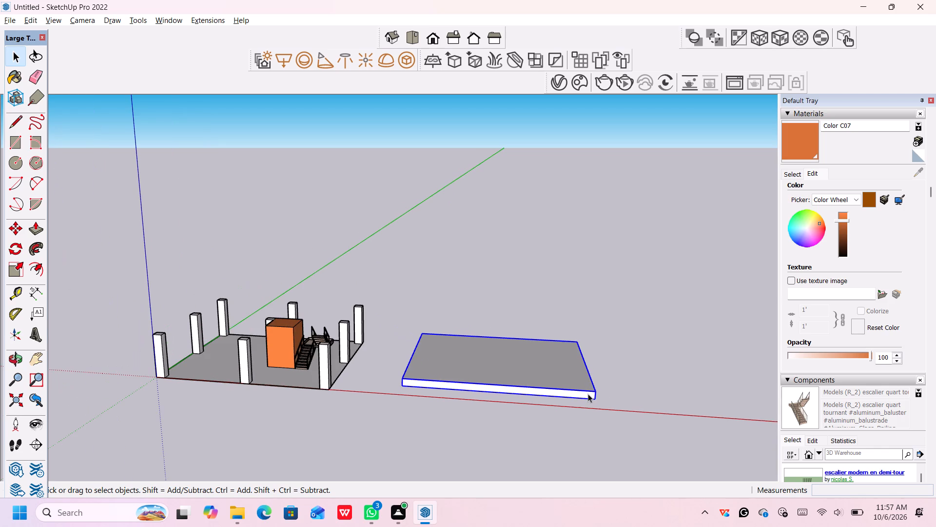
scroll(588, 394, "up", 4)
right_click(589, 394)
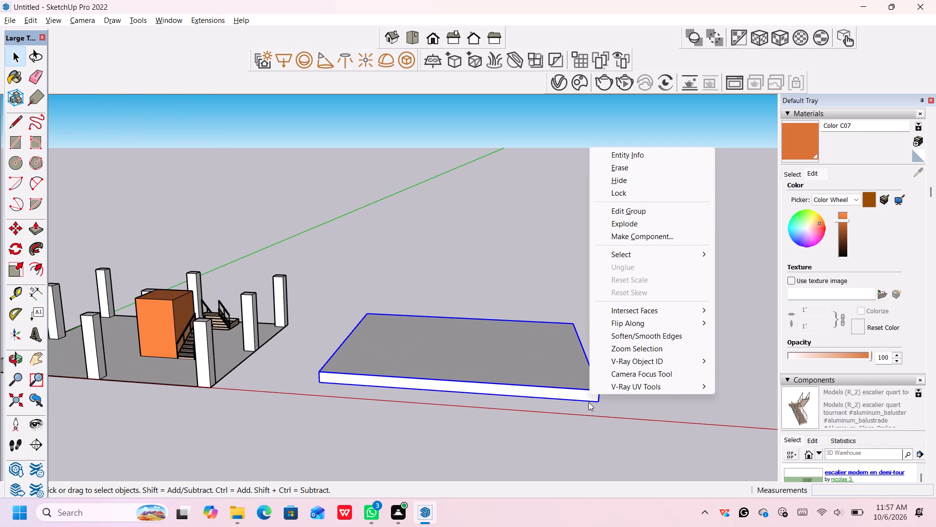
left_click(579, 405)
key("m")
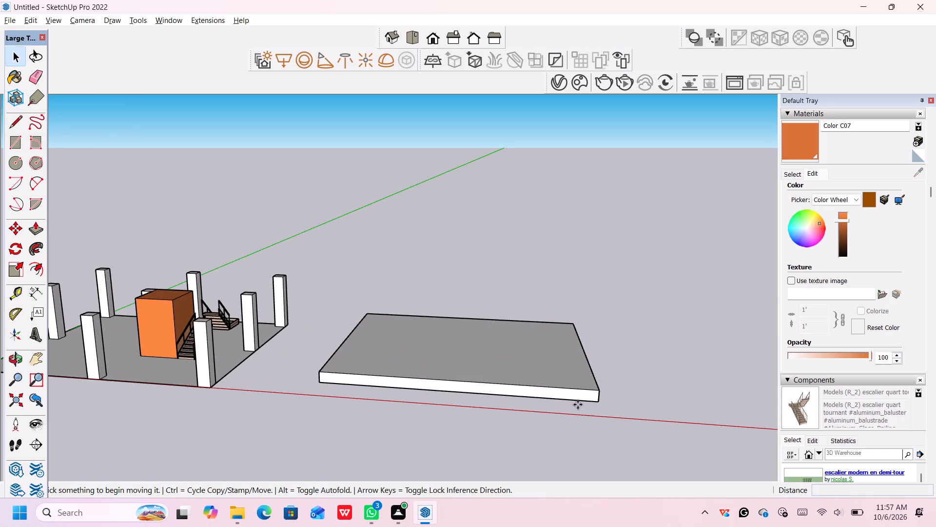
left_click(599, 401)
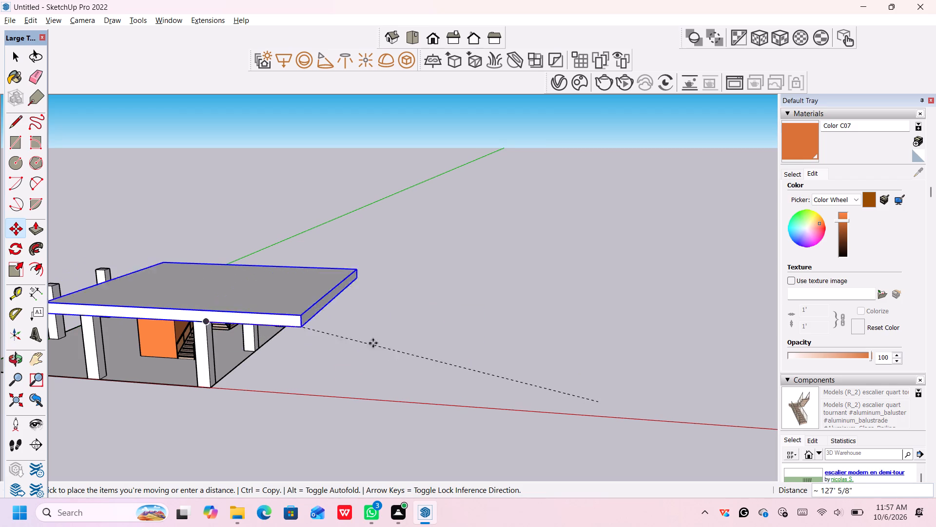
left_click(564, 404)
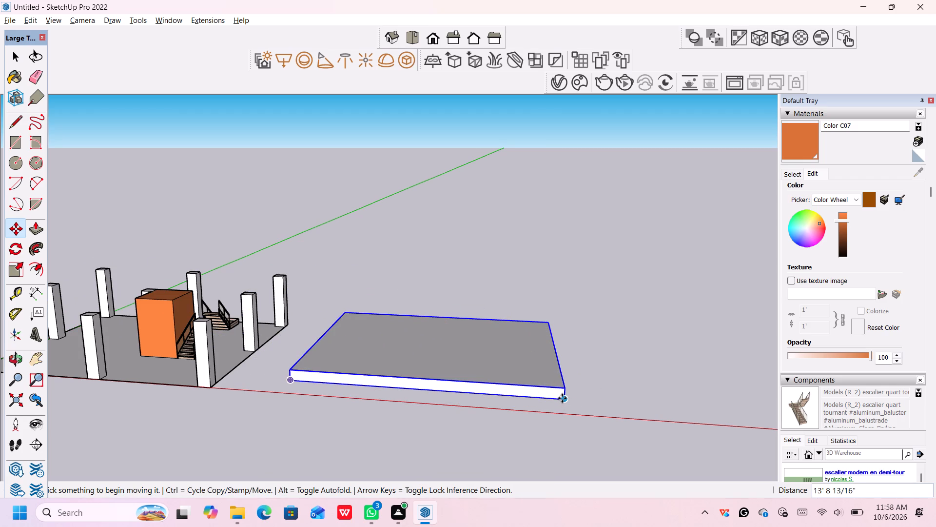
left_click(563, 398)
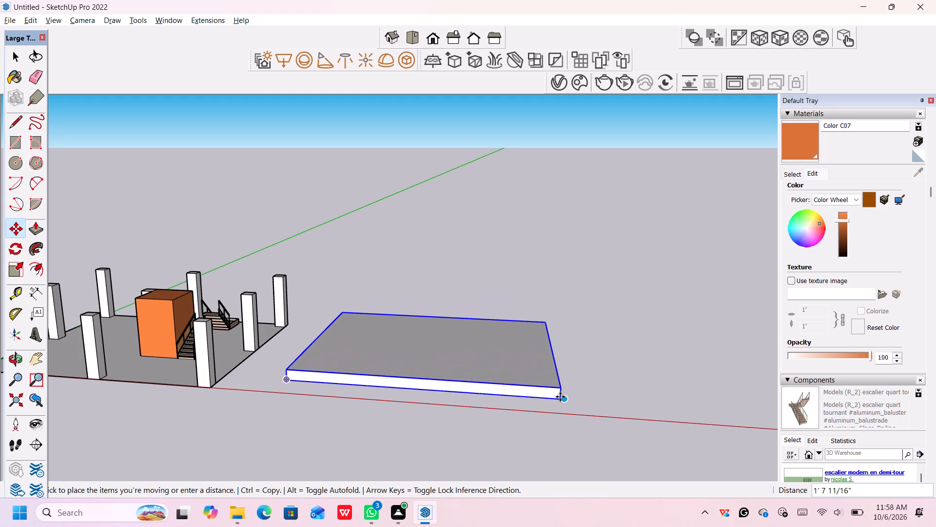
left_click(560, 397)
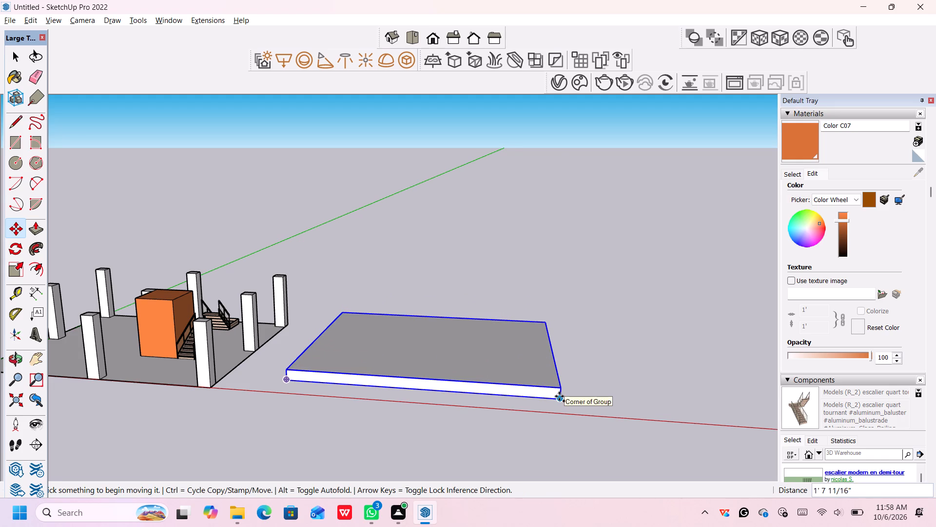
left_click(560, 398)
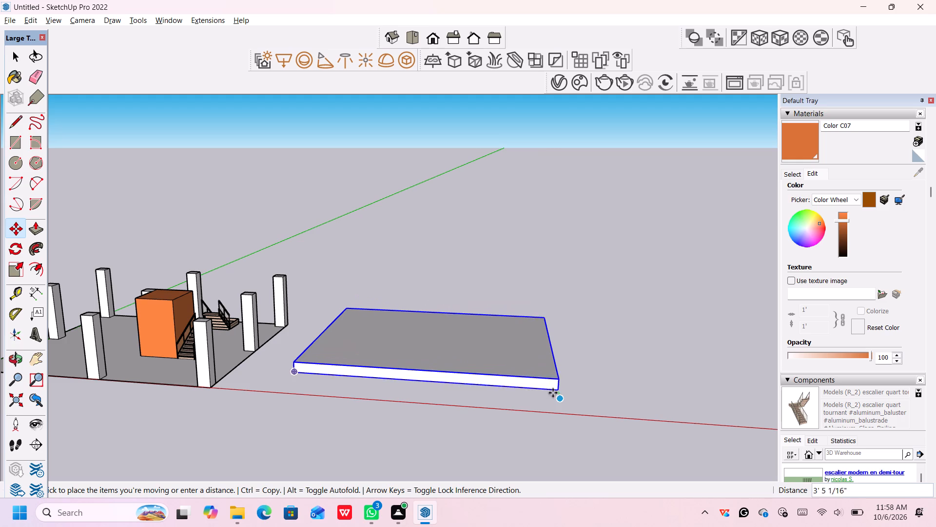
left_click(553, 396)
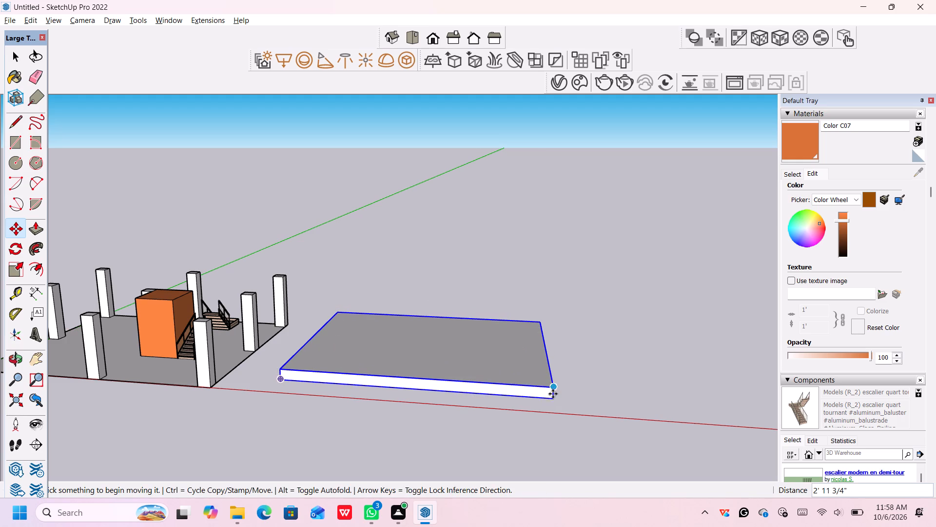
Copy the slab group by its bottom corner onto the top of the columned floor's matching corner column as a roof slab.
scroll(543, 389, "up", 2)
left_click(554, 401)
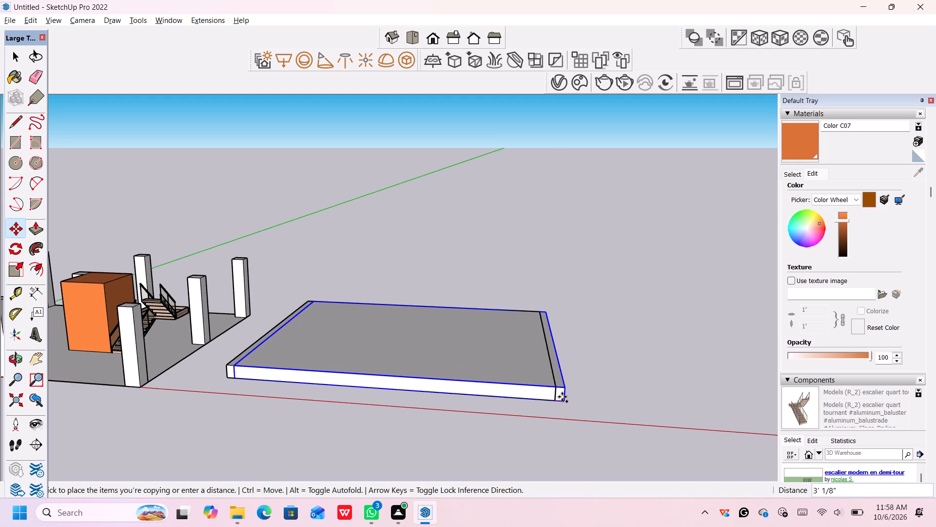
scroll(170, 327, "down", 5)
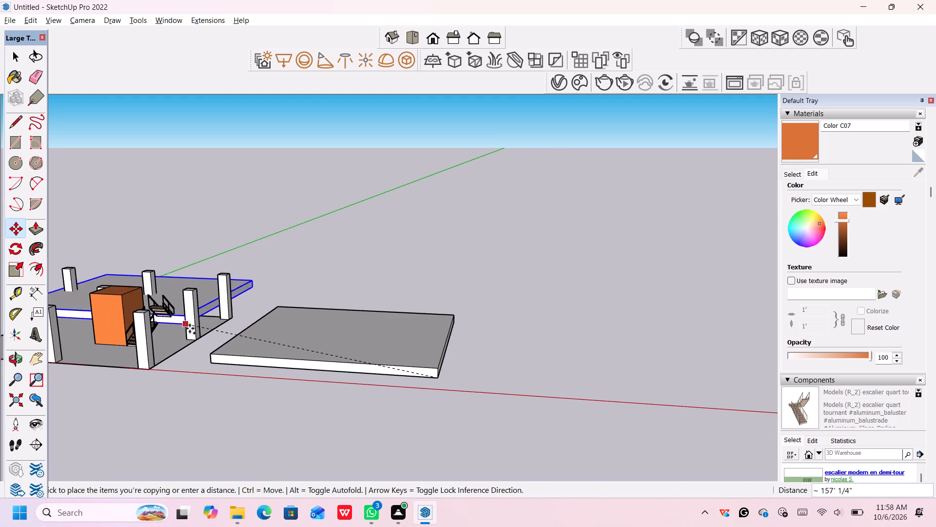
scroll(190, 328, "down", 1)
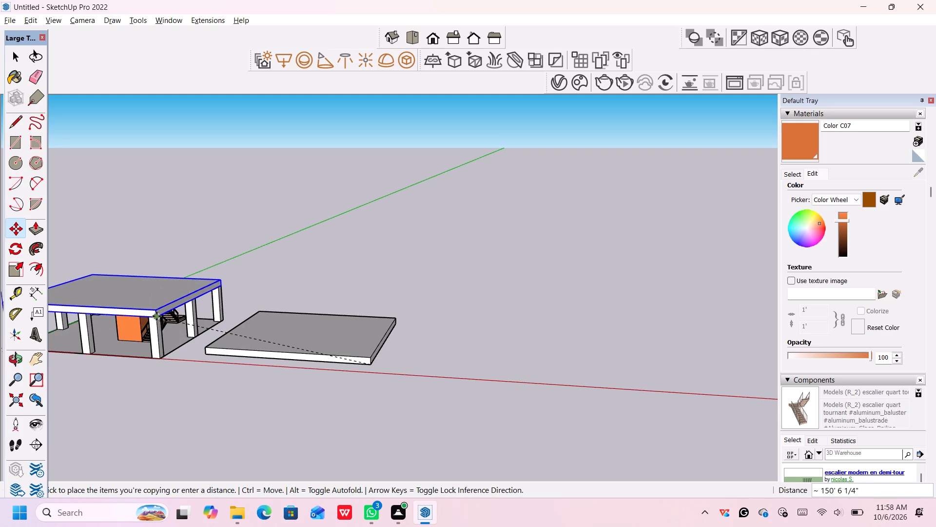
left_click(156, 316)
Examine how the copied slab sits on the columns from several sides, including the lift, staircase and neighbouring slab.
scroll(193, 341, "down", 4)
middle_click_drag(148, 363, 189, 347)
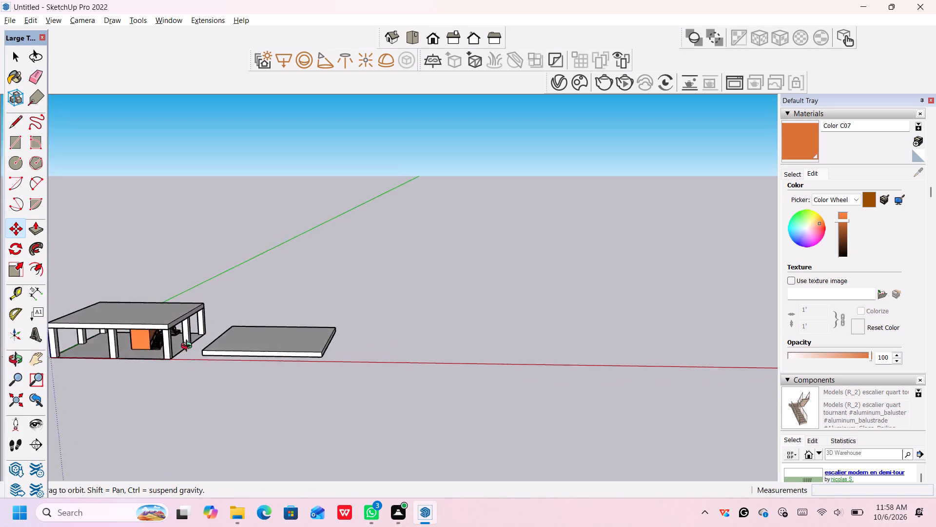
middle_click_drag(189, 347, 232, 326)
scroll(93, 379, "down", 10)
middle_click_drag(84, 384, 85, 384)
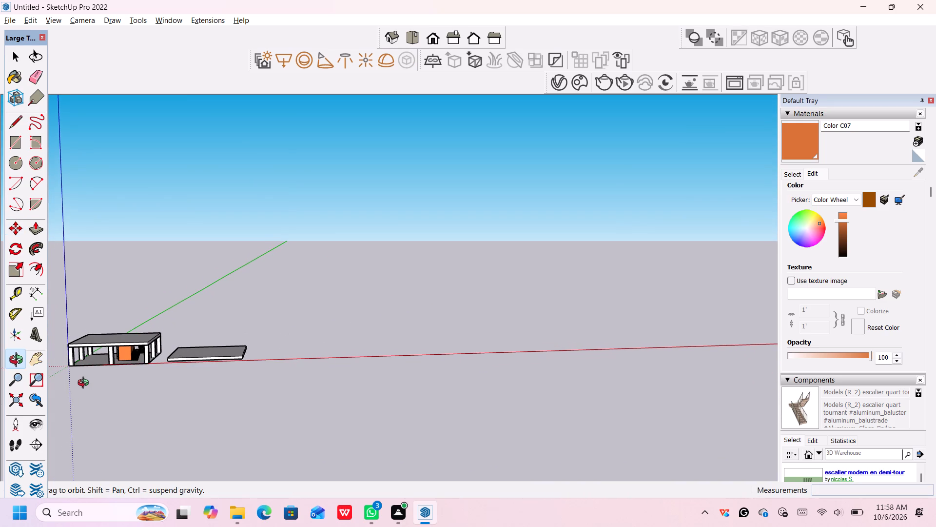
middle_click_drag(85, 384, 86, 382)
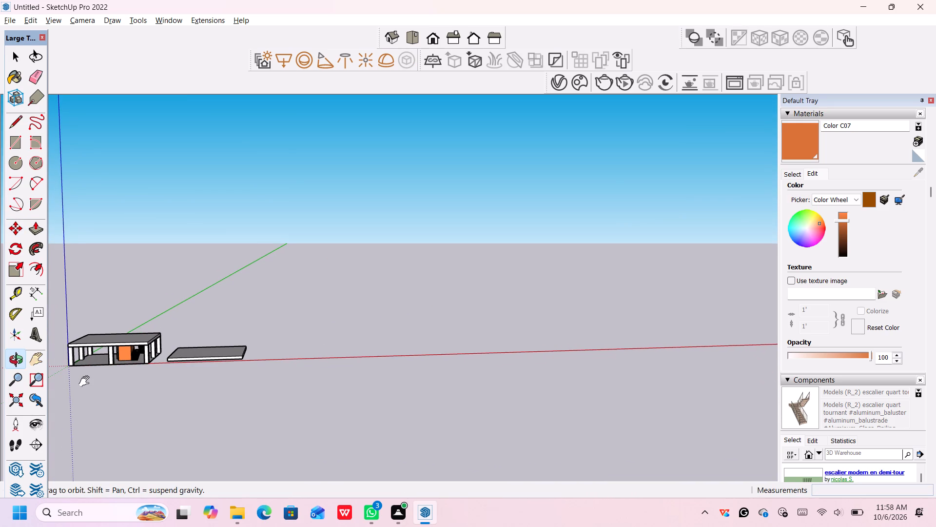
middle_click_drag(86, 382, 461, 407)
scroll(436, 388, "up", 13)
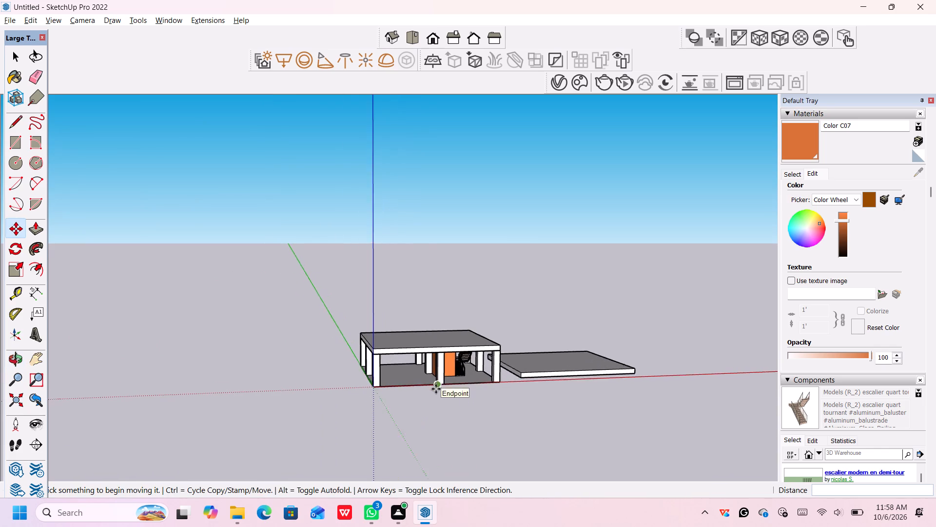
scroll(436, 389, "up", 16)
scroll(436, 389, "up", 5)
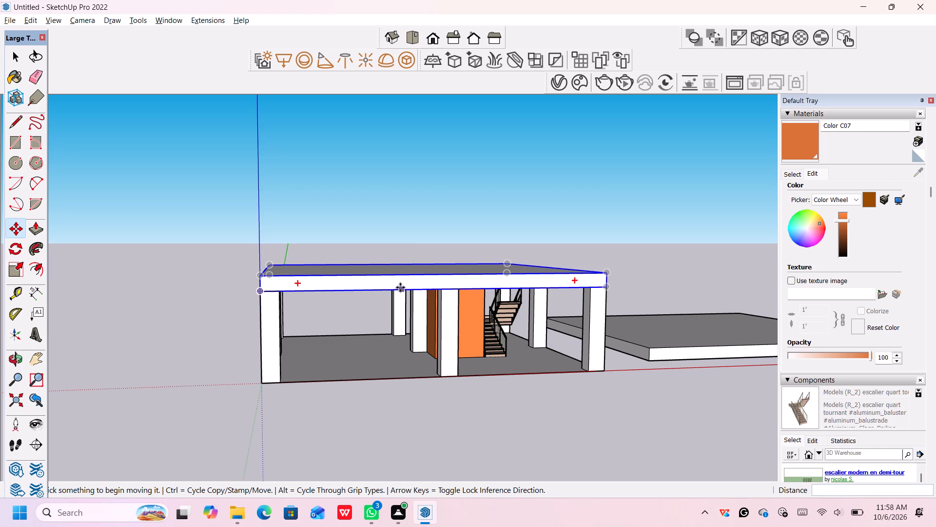
middle_click_drag(406, 290, 466, 290)
middle_click(466, 290)
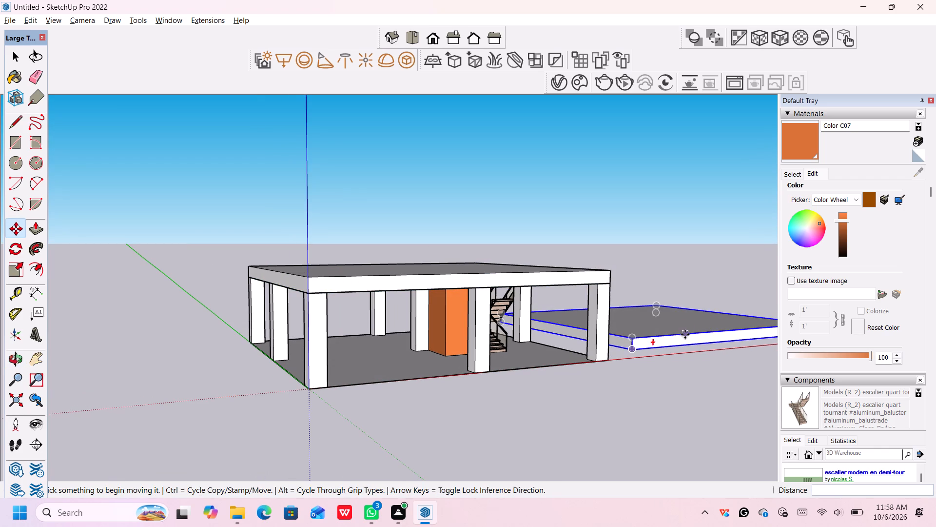
middle_click_drag(681, 334, 604, 366)
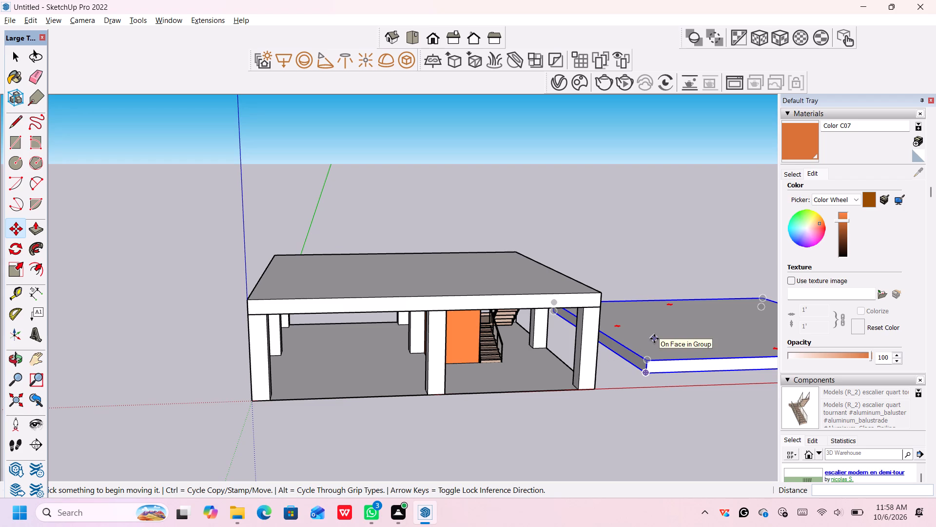
Examine the columned building from the front and from below, including the underside of its ground floor and the neighbouring slab.
scroll(656, 340, "down", 4)
scroll(657, 340, "up", 1)
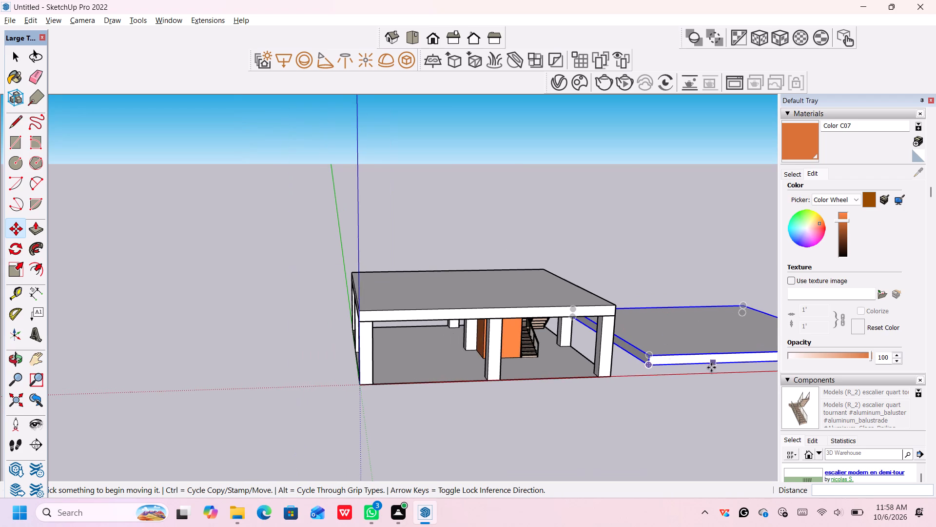
middle_click_drag(700, 383, 677, 258)
middle_click_drag(549, 301, 542, 236)
middle_click_drag(542, 237, 554, 278)
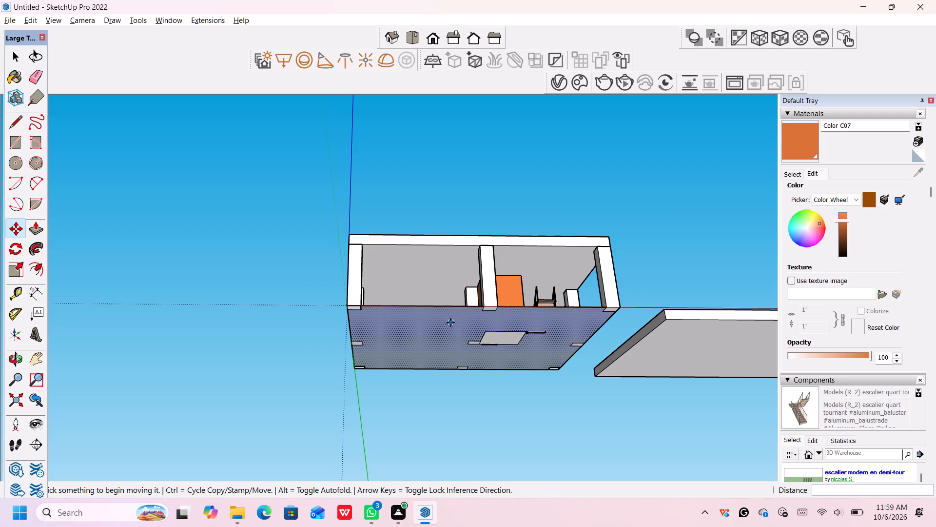
middle_click_drag(450, 324, 450, 326)
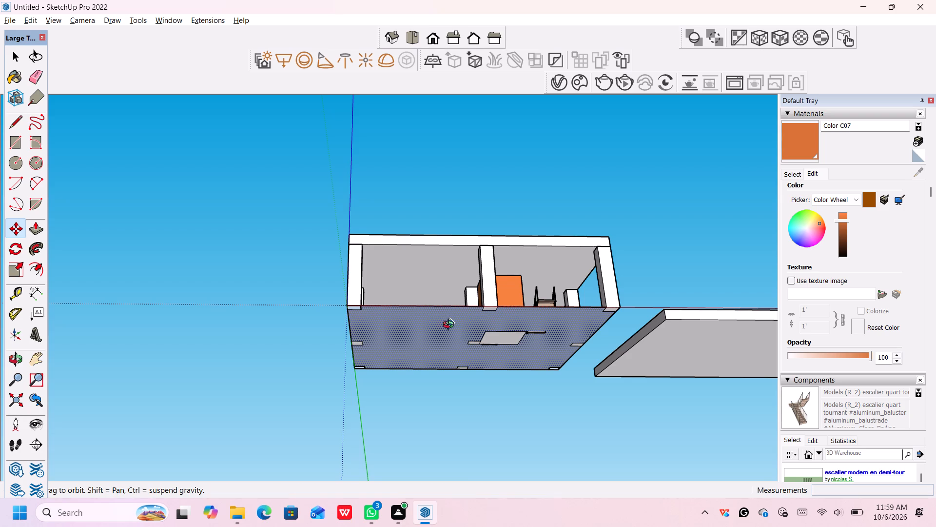
middle_click_drag(450, 326, 453, 384)
middle_click_drag(451, 368, 456, 424)
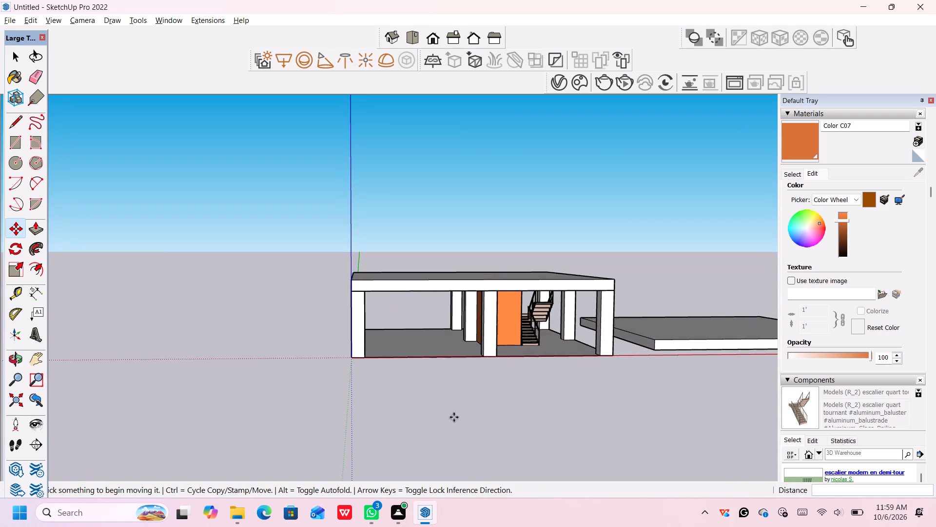
middle_click_drag(443, 380, 451, 412)
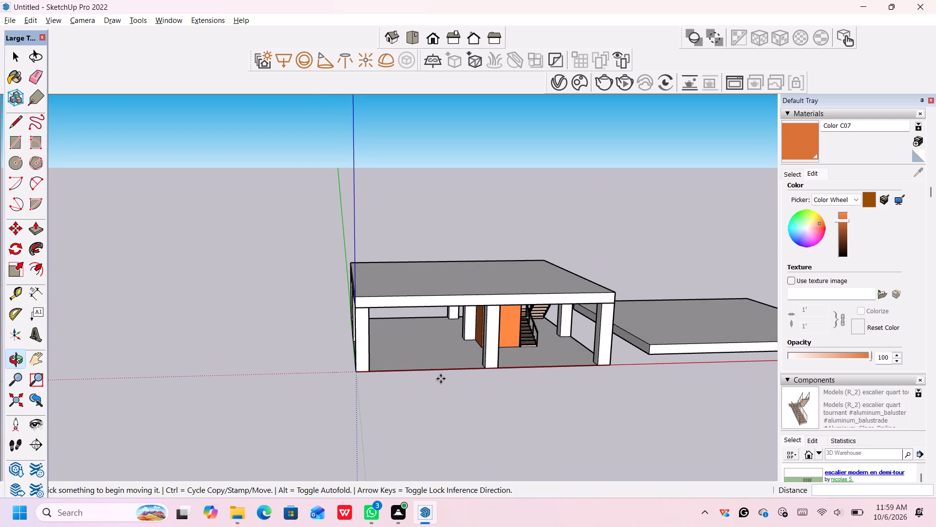
Select only the underside face of the columned building's ground floor and extrude it downward with Push/Pull to thicken the floor.
middle_click_drag(442, 388, 425, 272)
middle_click_drag(426, 357, 416, 234)
scroll(416, 235, "down", 1)
scroll(427, 285, "up", 1)
left_click(423, 293)
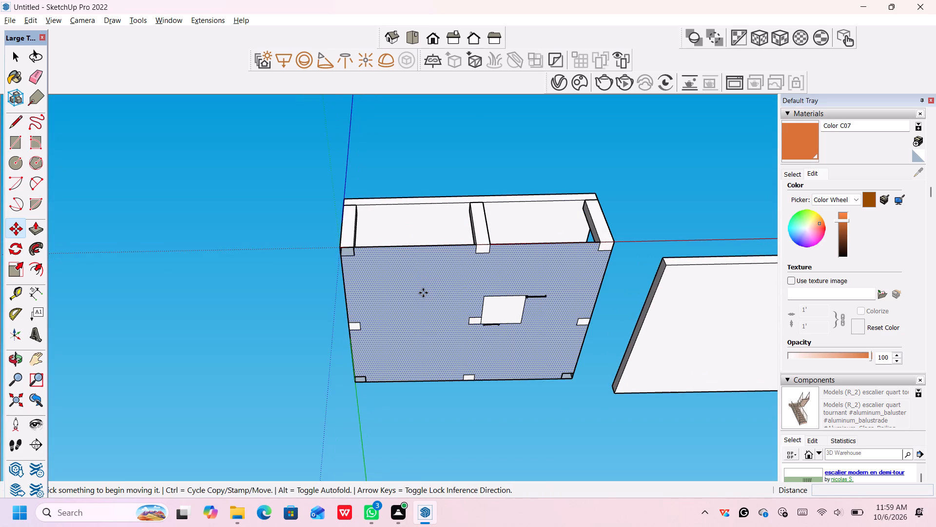
key("space")
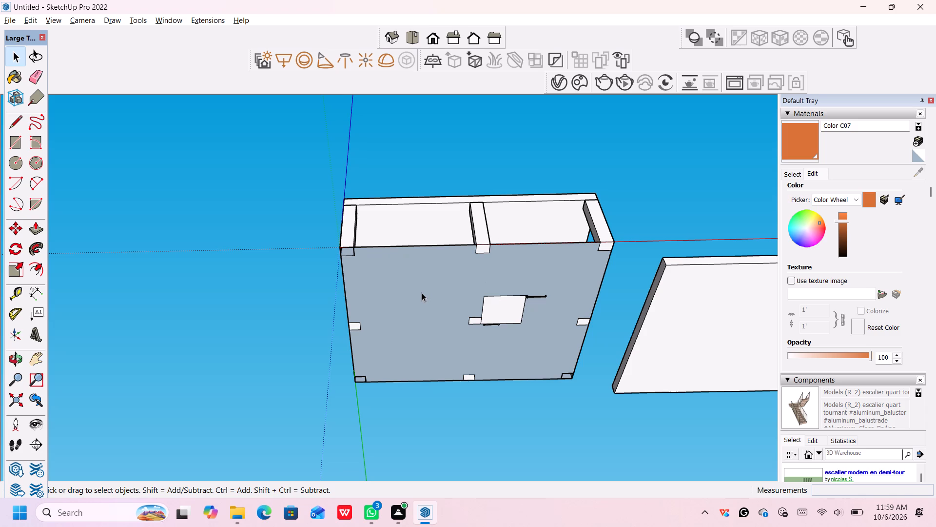
left_click(422, 293)
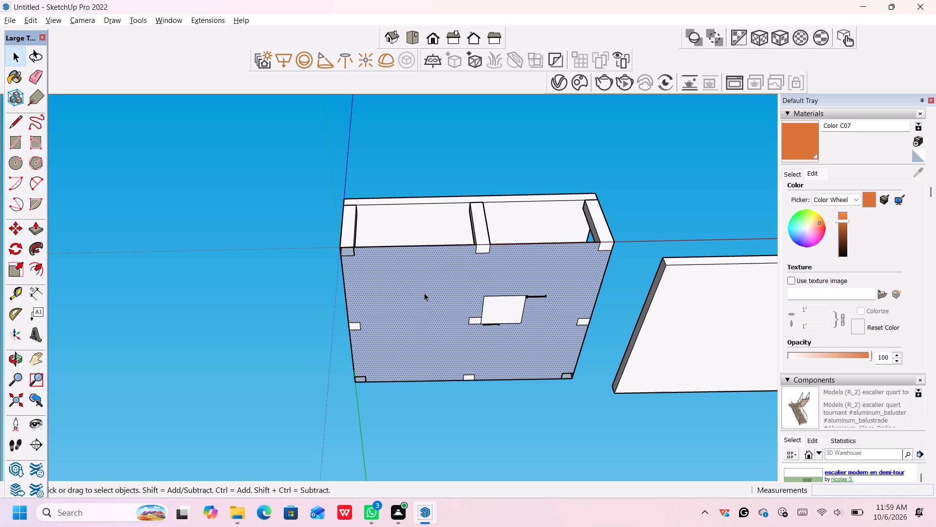
double_click(424, 294)
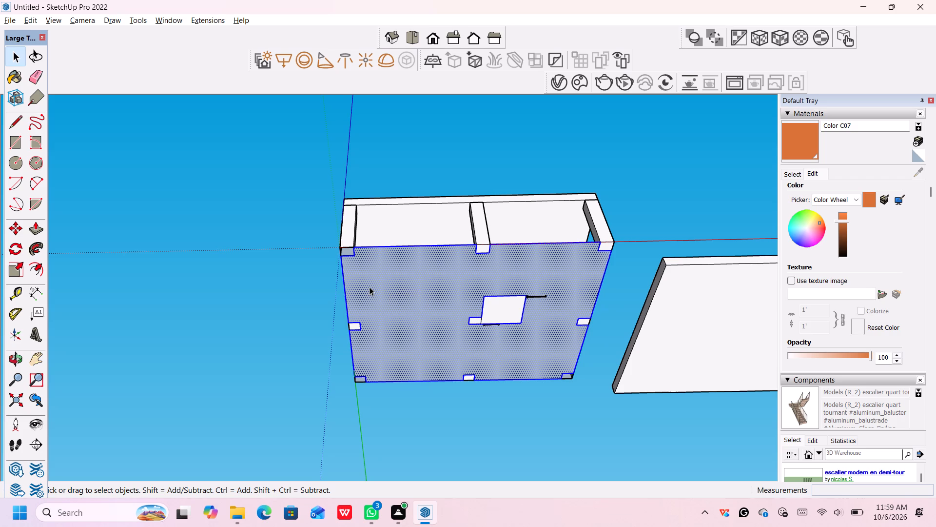
key("Escape")
left_click(303, 333)
left_click(452, 305)
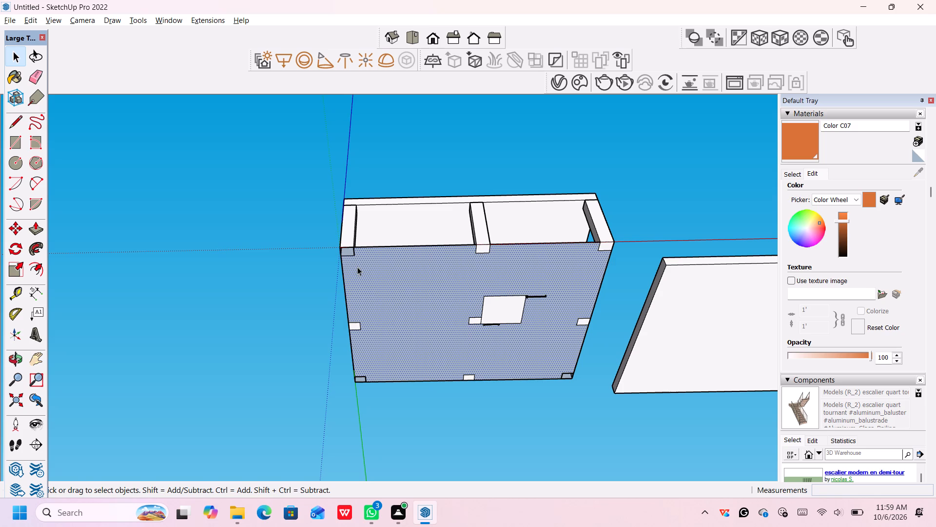
key("p")
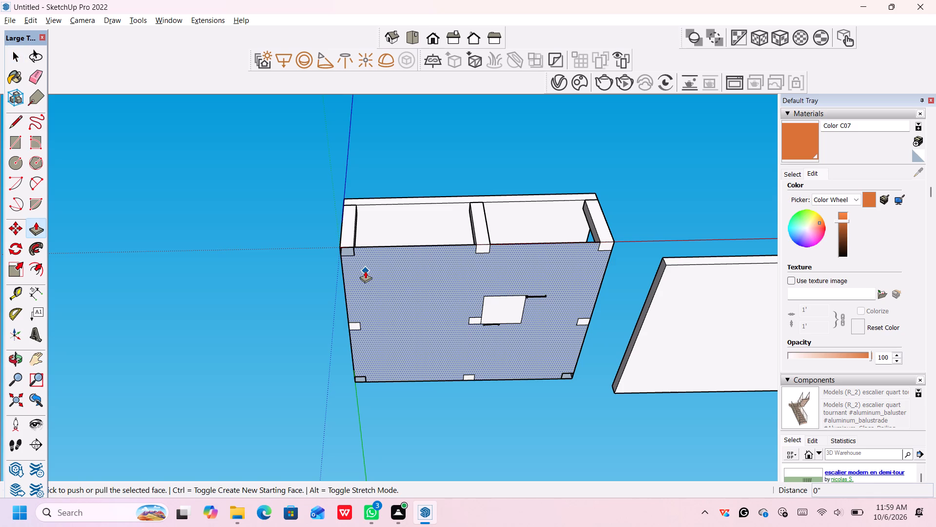
left_click(365, 271)
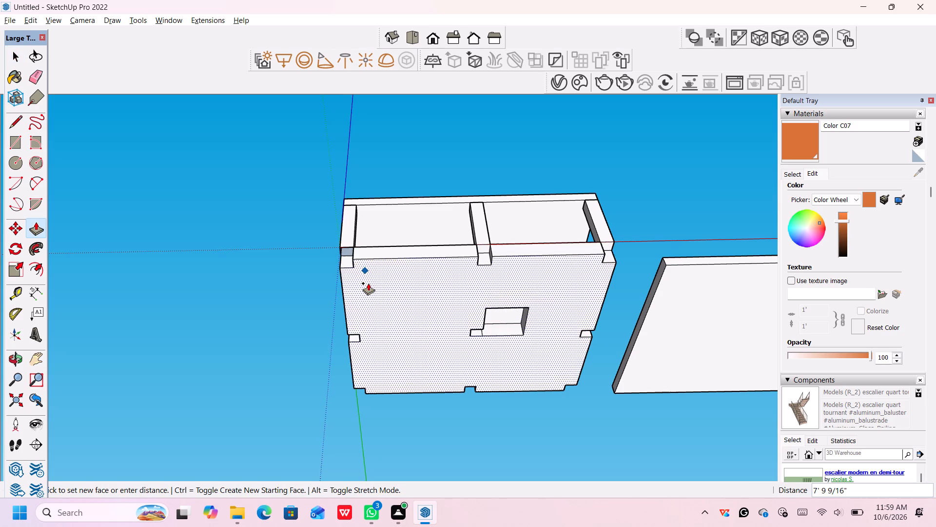
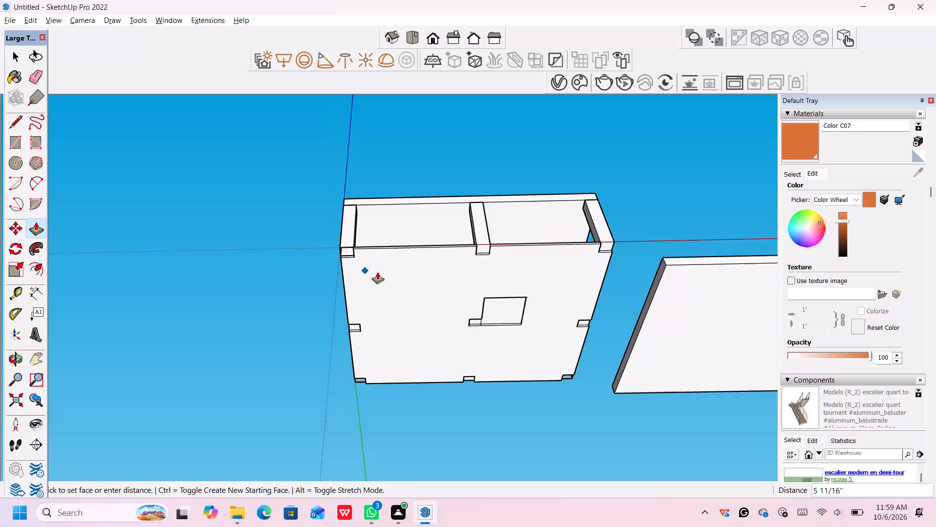
Finish the Push/Pull of the ground floor's underside face at a distance of 5 11/16".
left_click(377, 272)
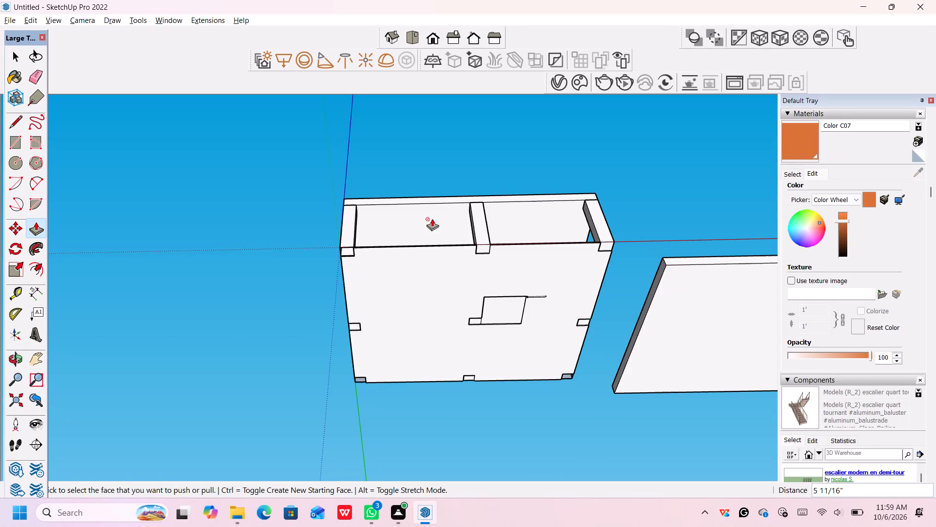
Examine the columns, roof slab and interior staircase from above and from the front corners of the building.
middle_click_drag(432, 219, 457, 375)
middle_click_drag(485, 242, 489, 330)
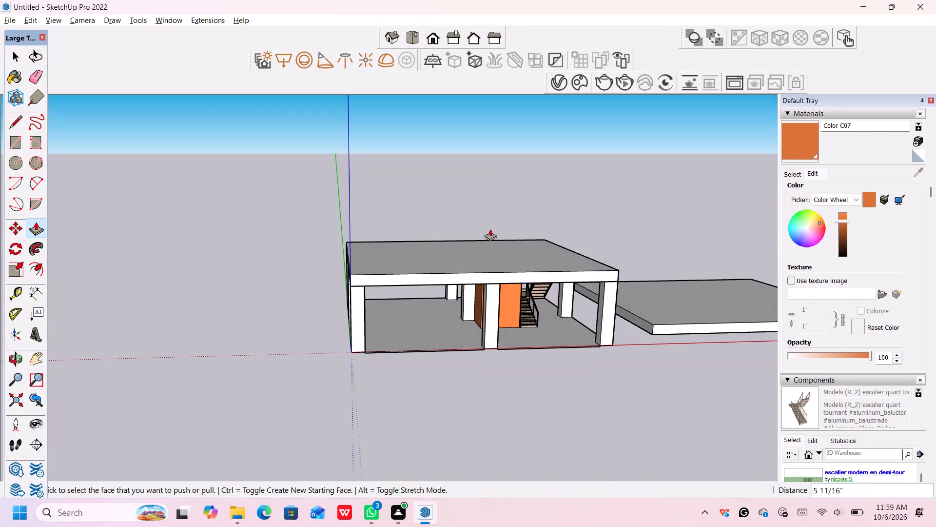
middle_click_drag(490, 230, 507, 274)
middle_click_drag(416, 266, 456, 265)
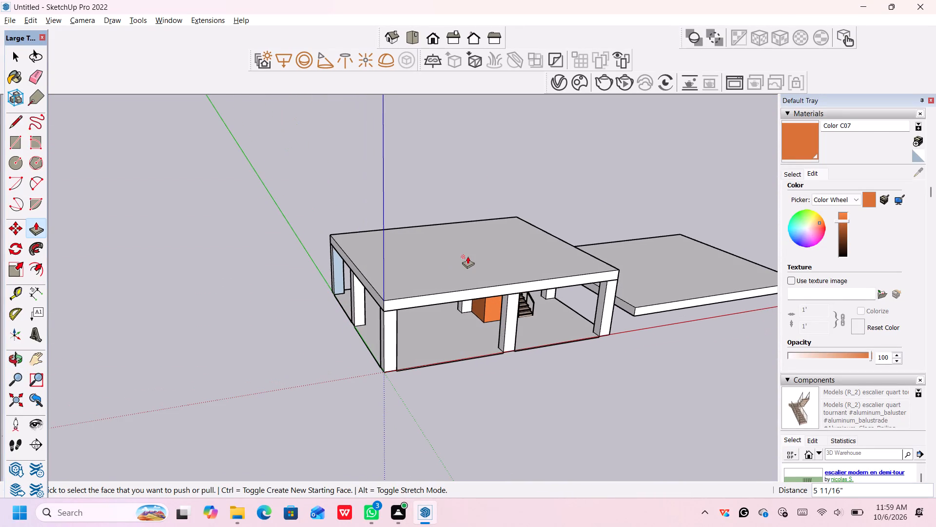
middle_click_drag(357, 279, 464, 295)
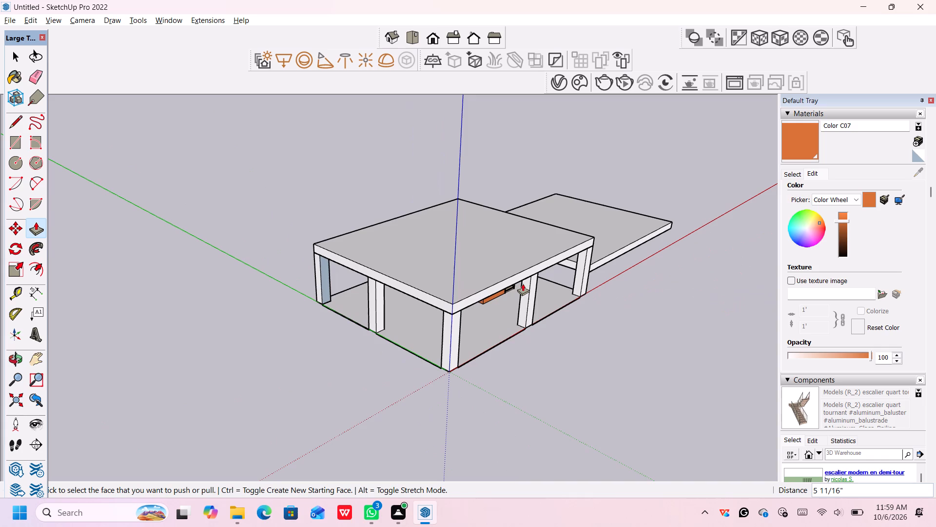
key("Escape")
middle_click_drag(649, 249, 520, 302)
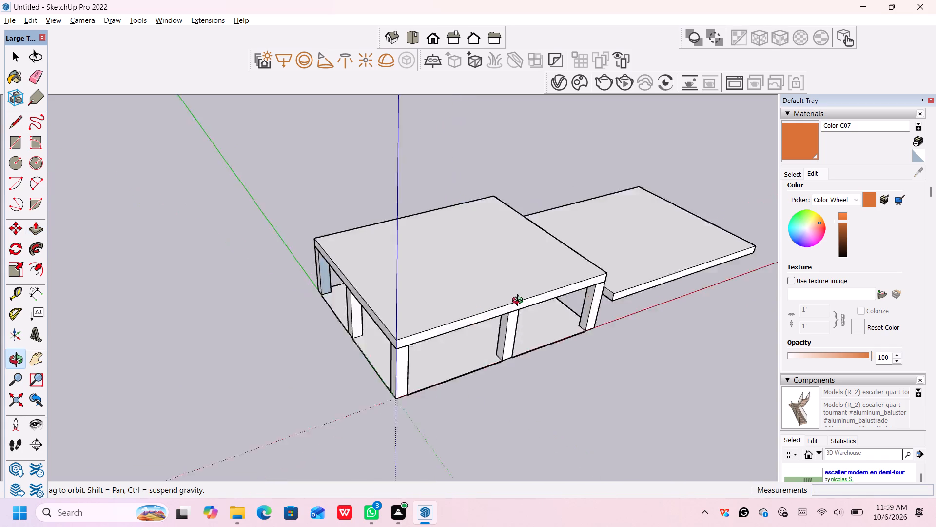
middle_click_drag(520, 302, 331, 274)
scroll(579, 395, "down", 1)
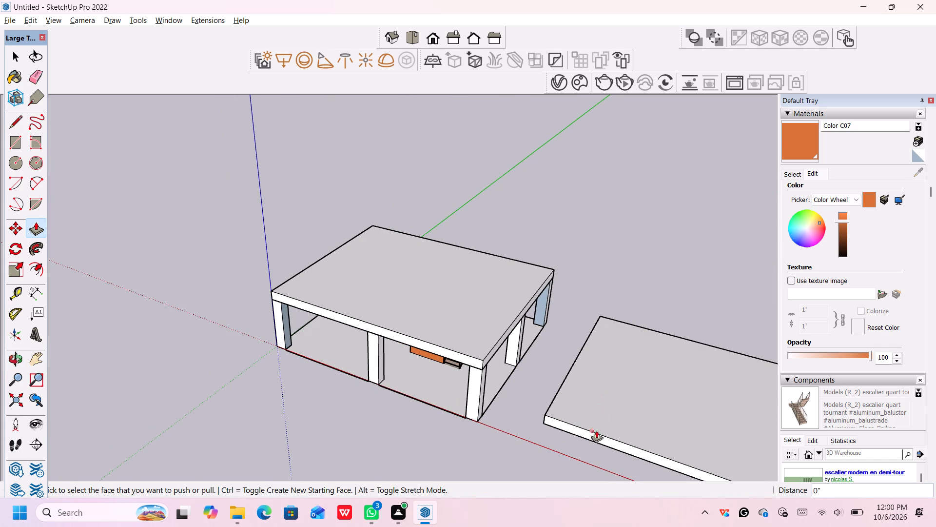
middle_click_drag(589, 425, 604, 416)
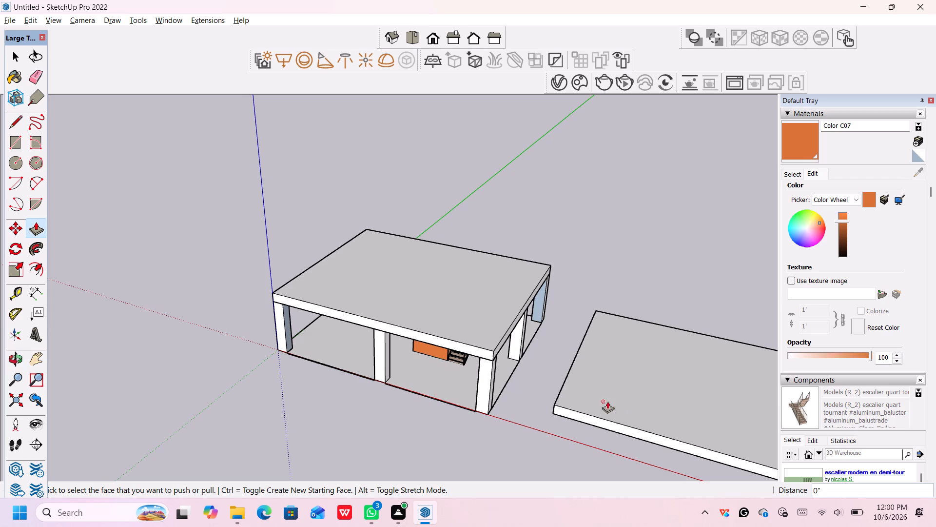
key("space")
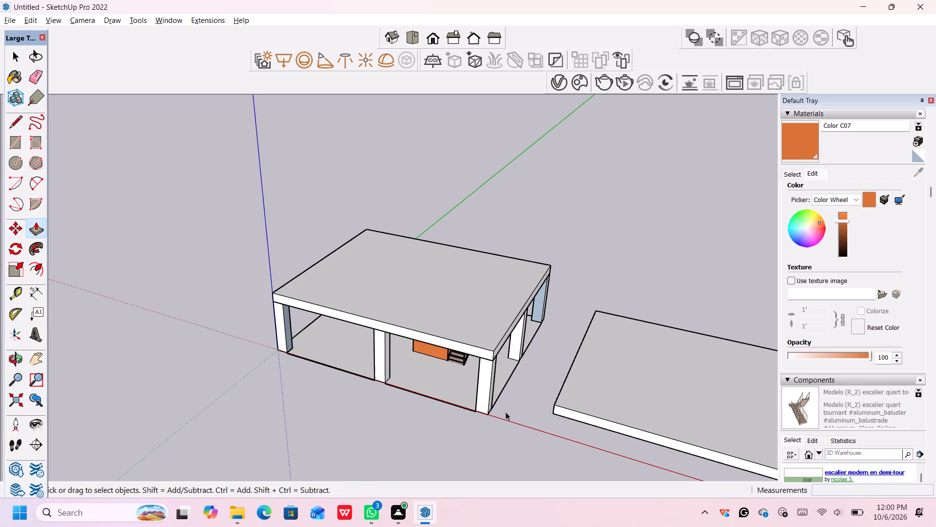
middle_click_drag(508, 416, 515, 390)
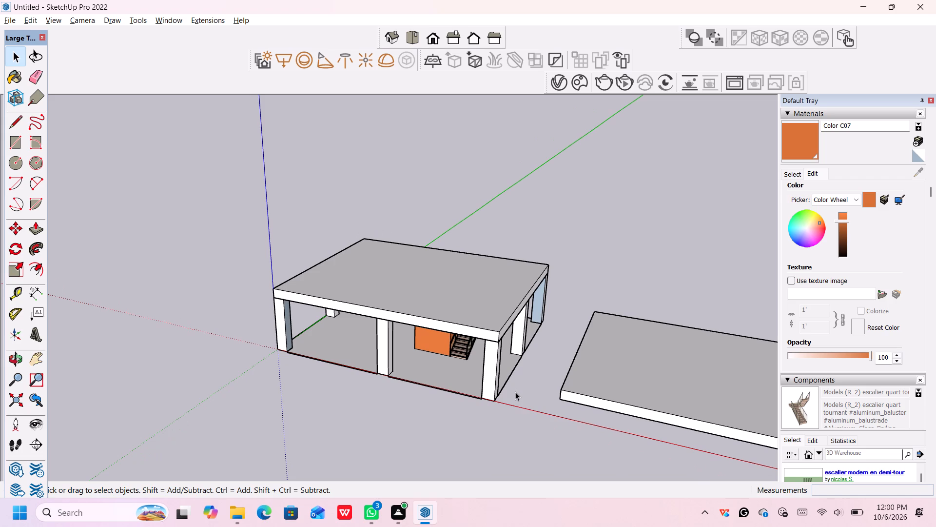
middle_click(466, 311)
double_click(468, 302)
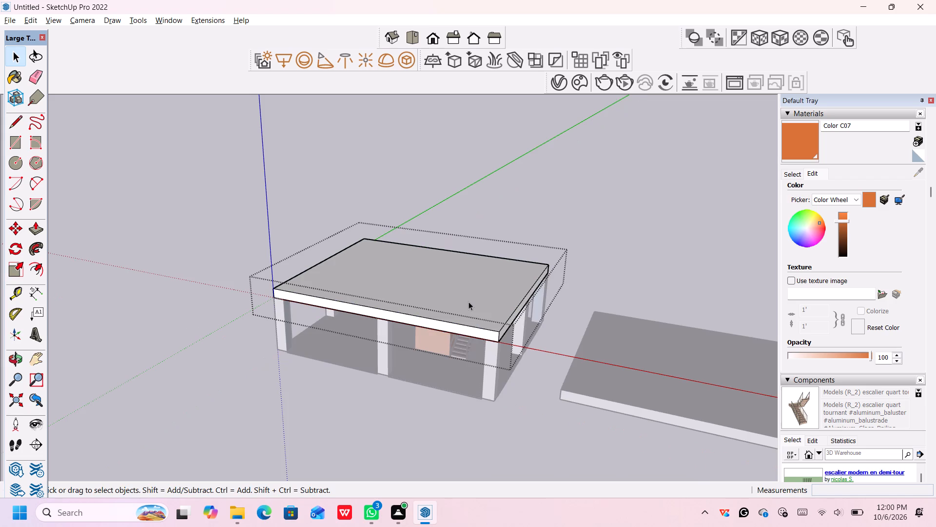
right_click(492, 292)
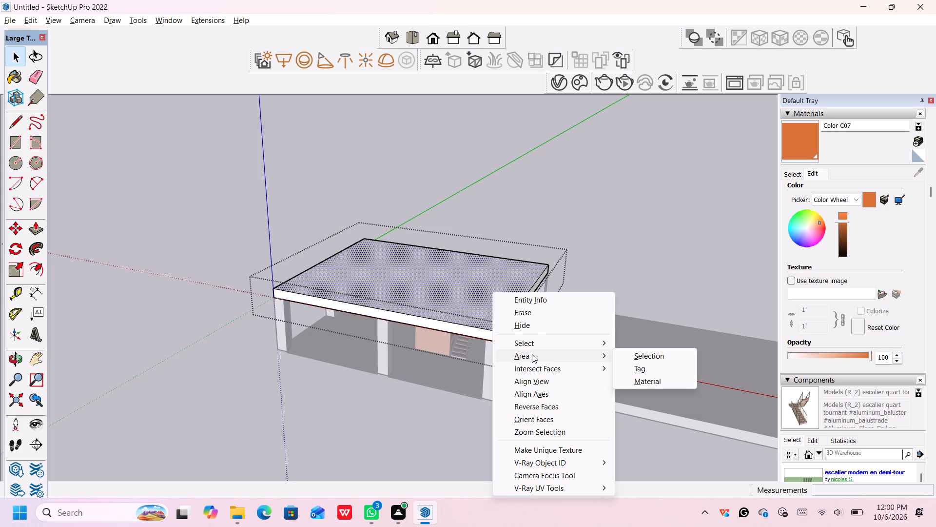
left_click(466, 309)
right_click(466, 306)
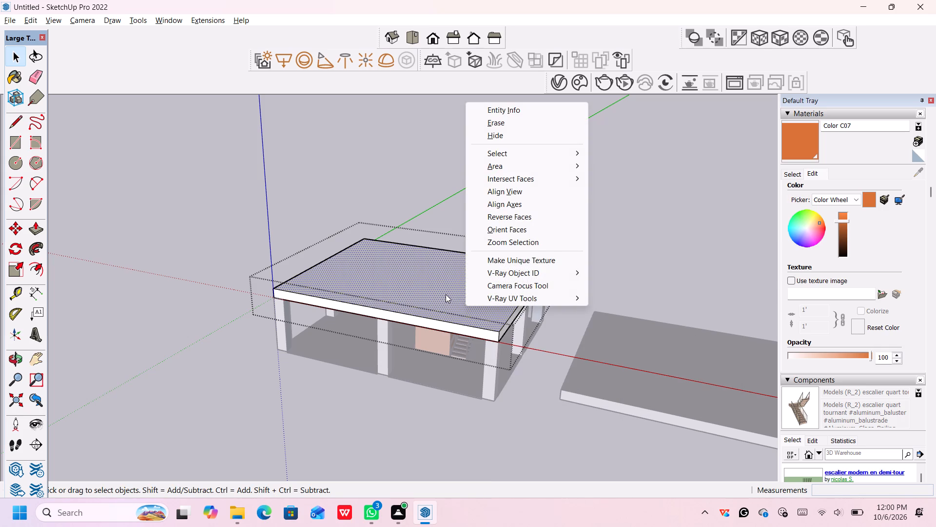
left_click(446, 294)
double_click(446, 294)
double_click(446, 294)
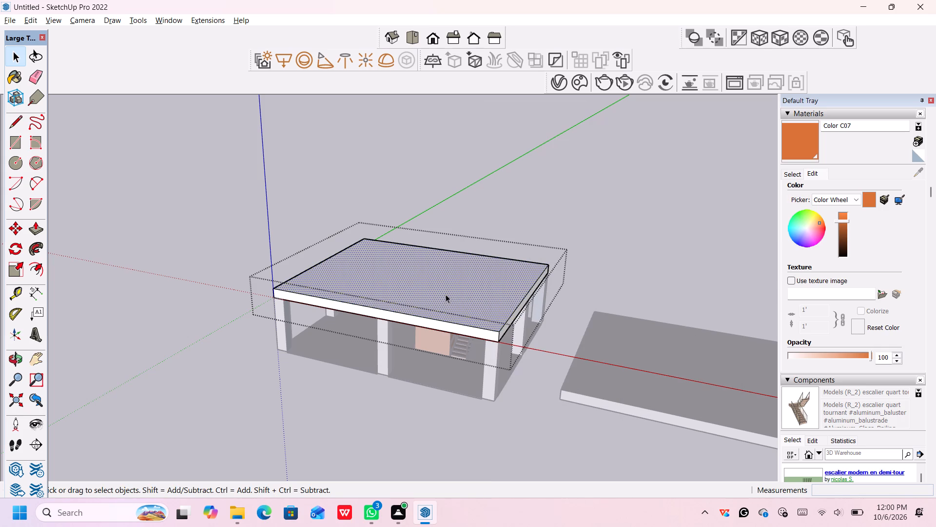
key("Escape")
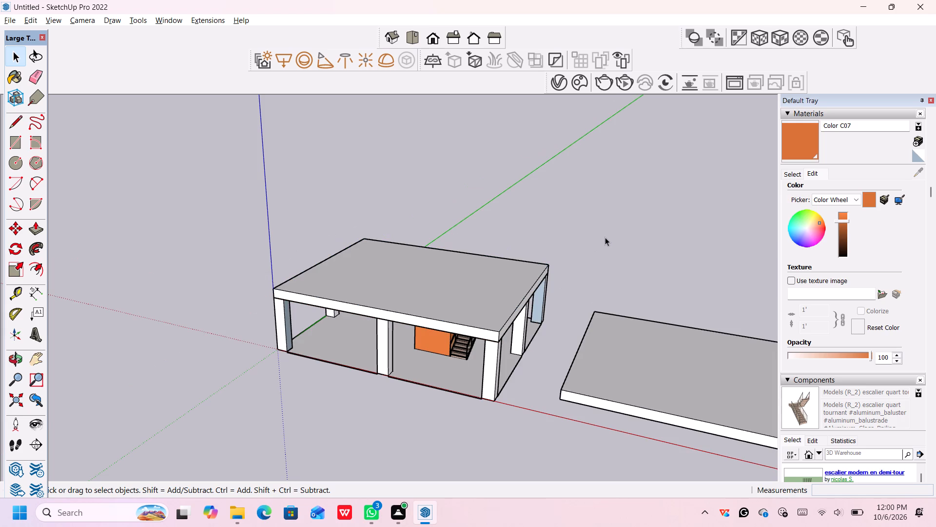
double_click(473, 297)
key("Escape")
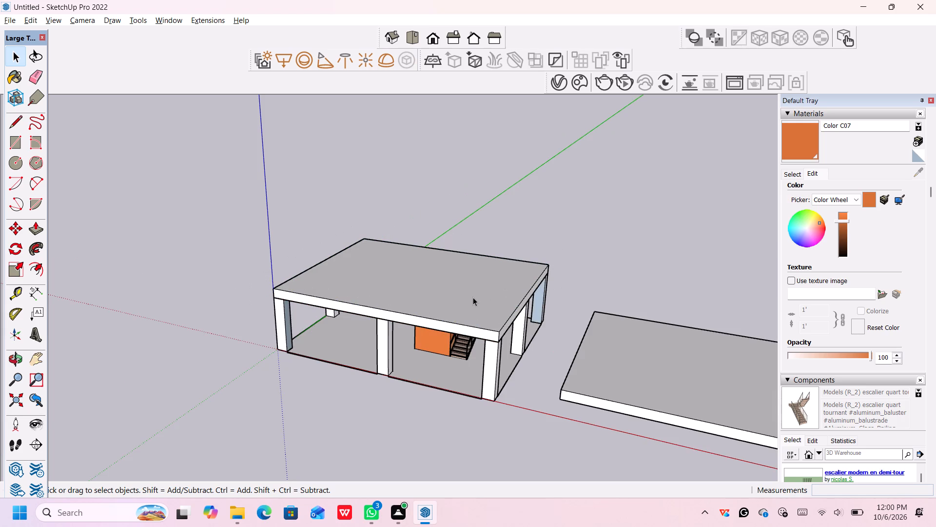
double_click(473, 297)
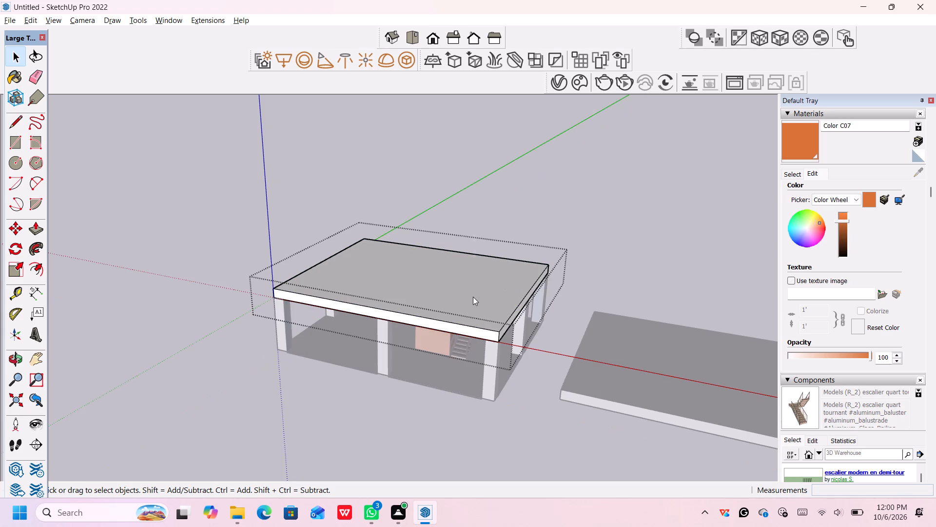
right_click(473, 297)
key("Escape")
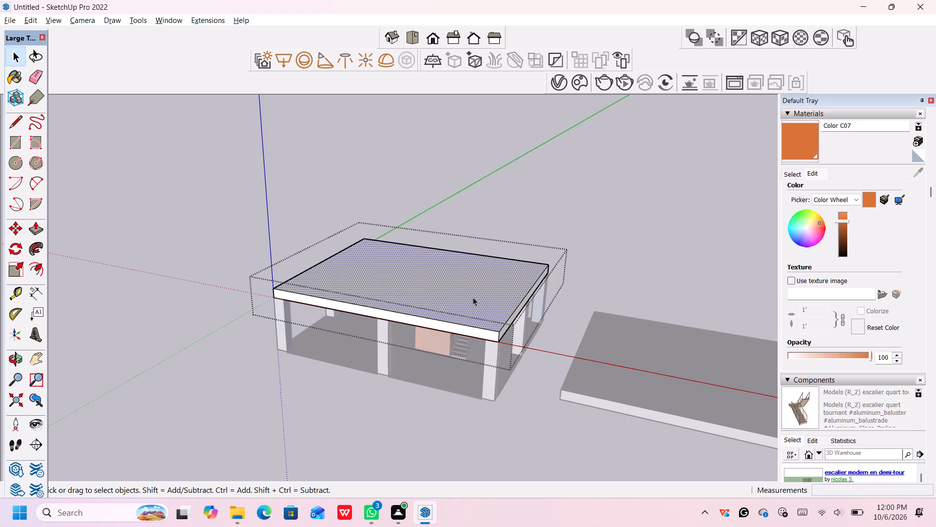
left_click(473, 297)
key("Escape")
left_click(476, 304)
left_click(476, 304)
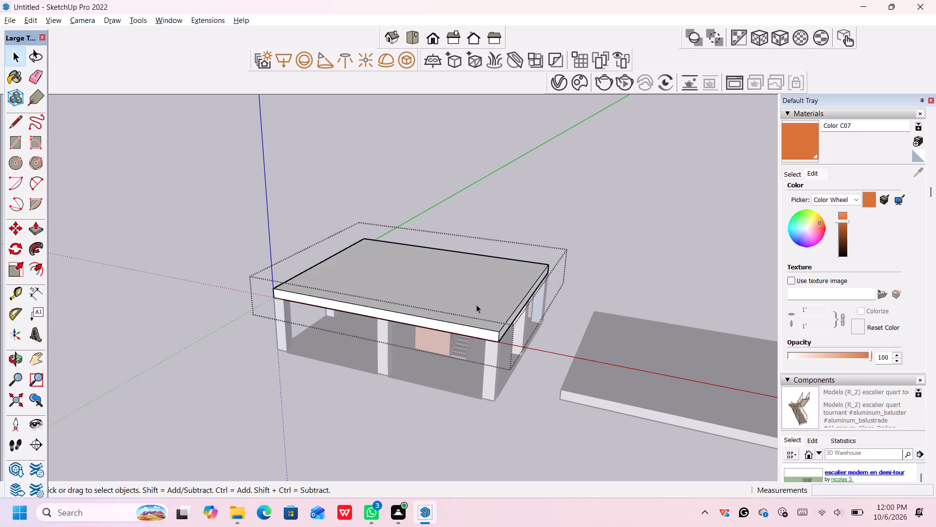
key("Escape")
Explode the roof slab group above the columns into loose geometry and clear the selection.
left_click(476, 304)
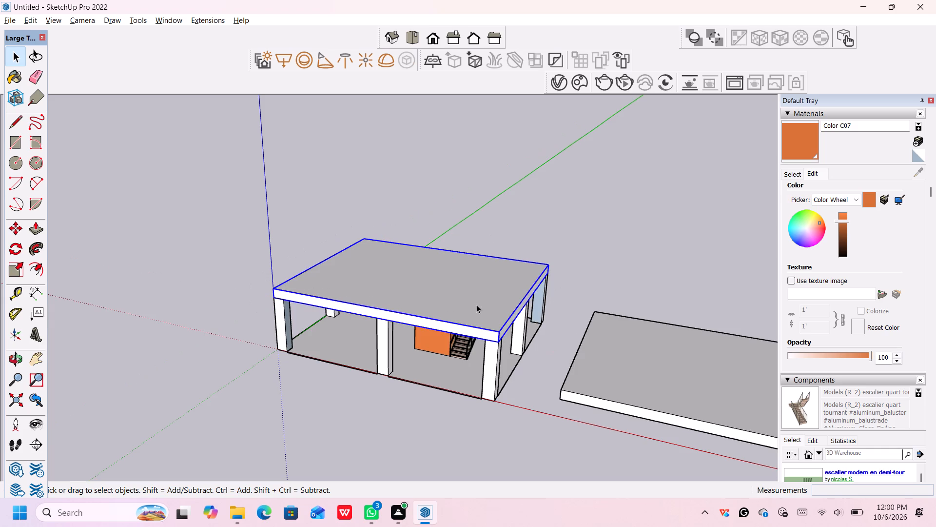
right_click(476, 304)
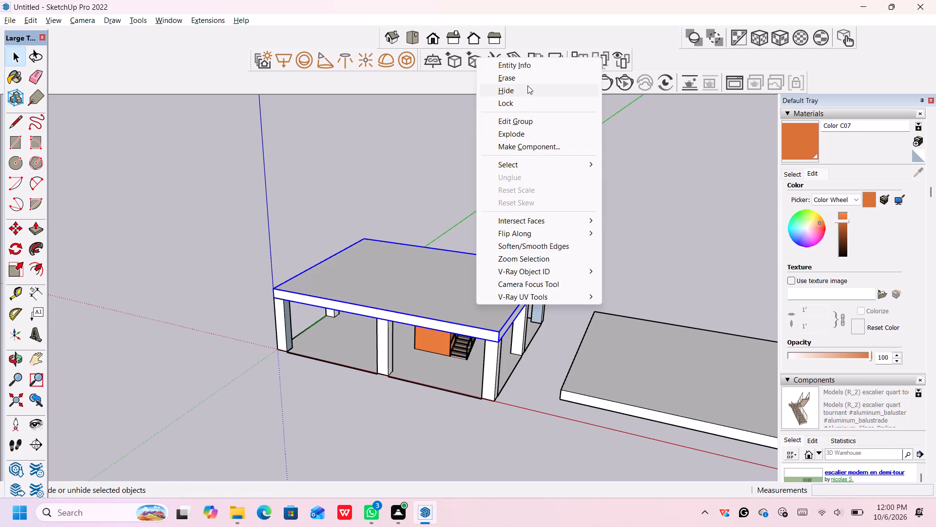
left_click(533, 135)
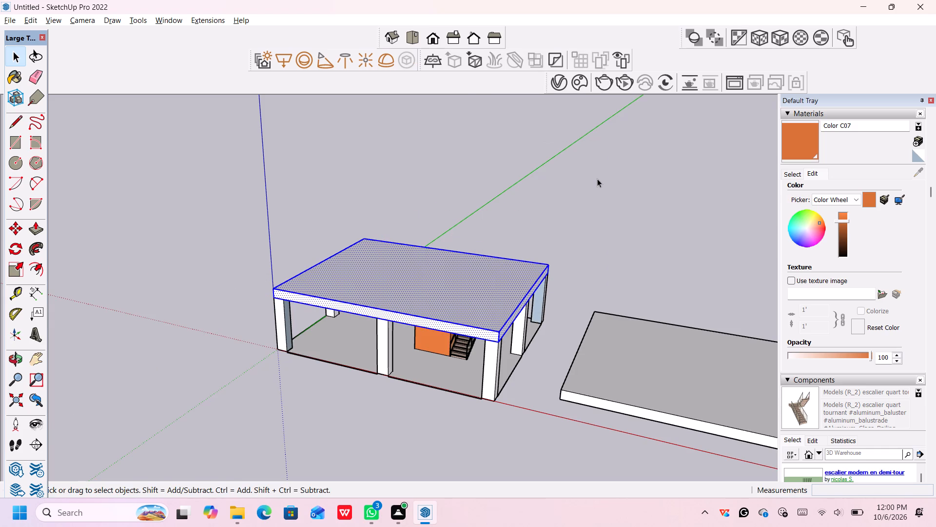
key("space")
scroll(597, 192, "down", 1)
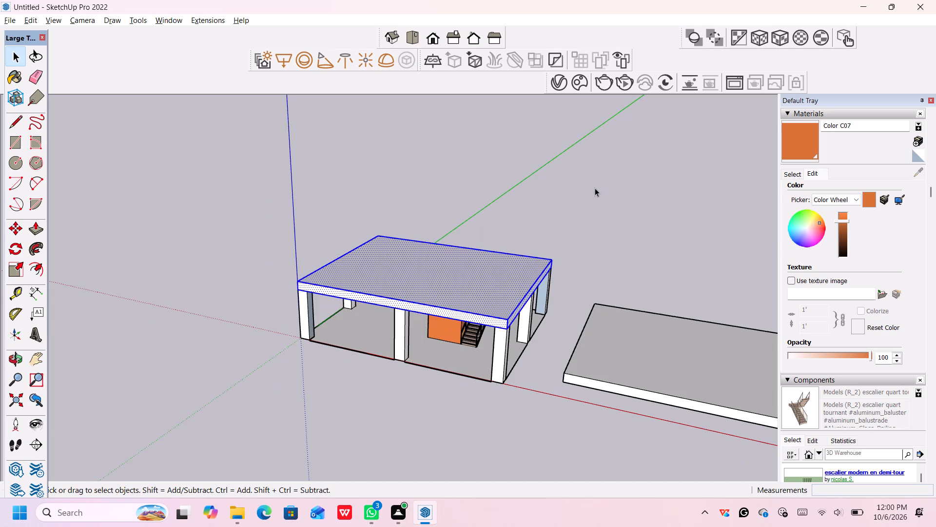
middle_click_drag(595, 191, 622, 266)
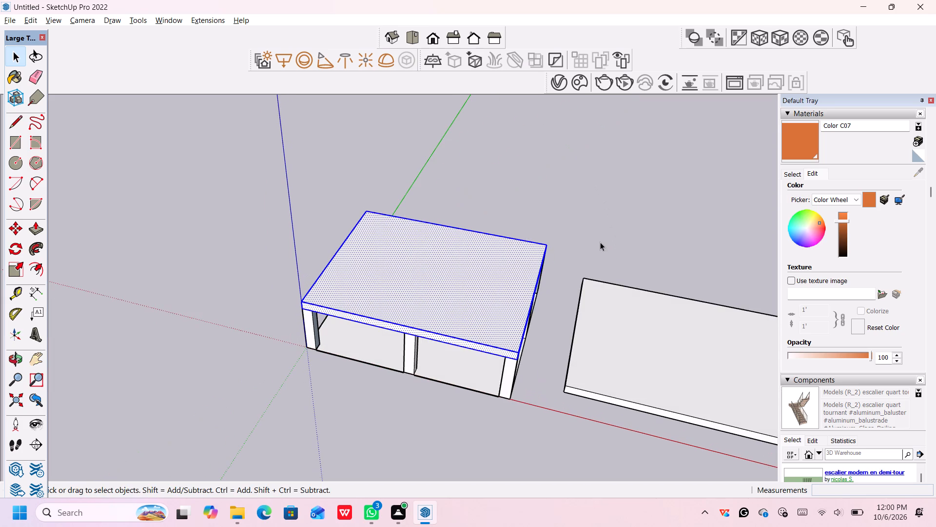
key("space")
left_click(555, 233)
Examine the roof slab, columns, orange block and staircase from eye level, above and the front corners.
middle_click_drag(540, 323, 526, 282)
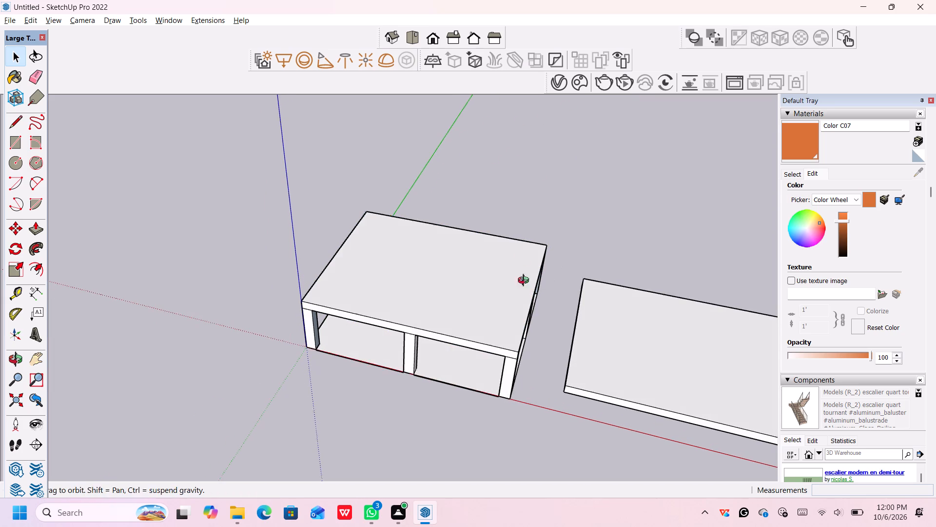
middle_click_drag(526, 282, 518, 225)
middle_click_drag(529, 297, 528, 241)
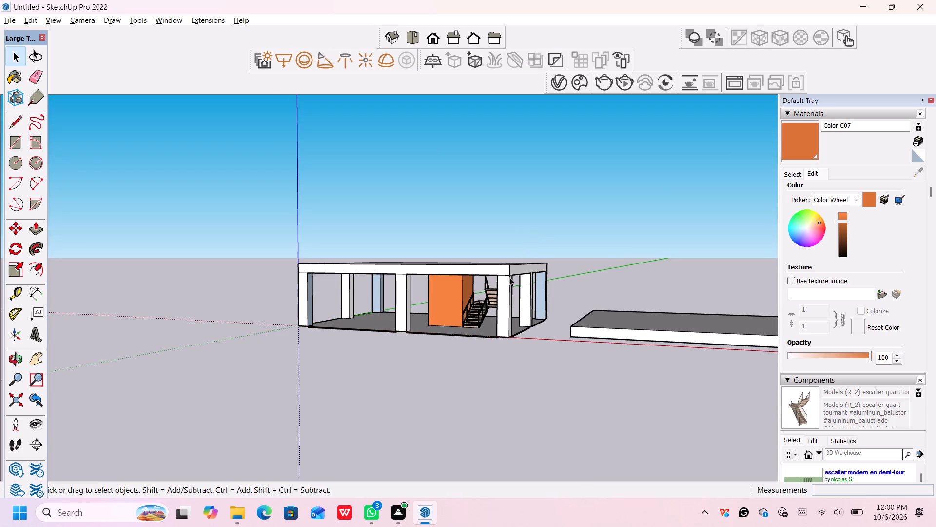
middle_click_drag(492, 283, 571, 279)
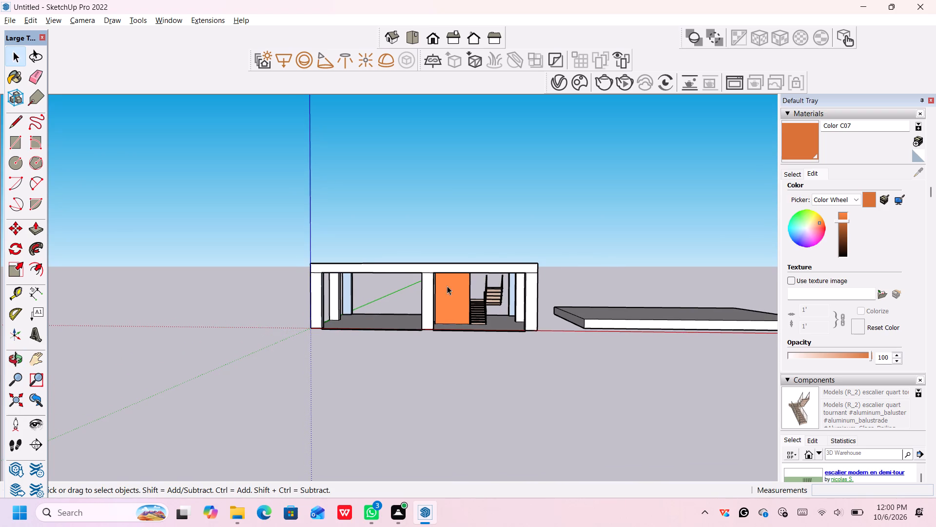
middle_click(561, 294)
middle_click_drag(579, 243, 582, 270)
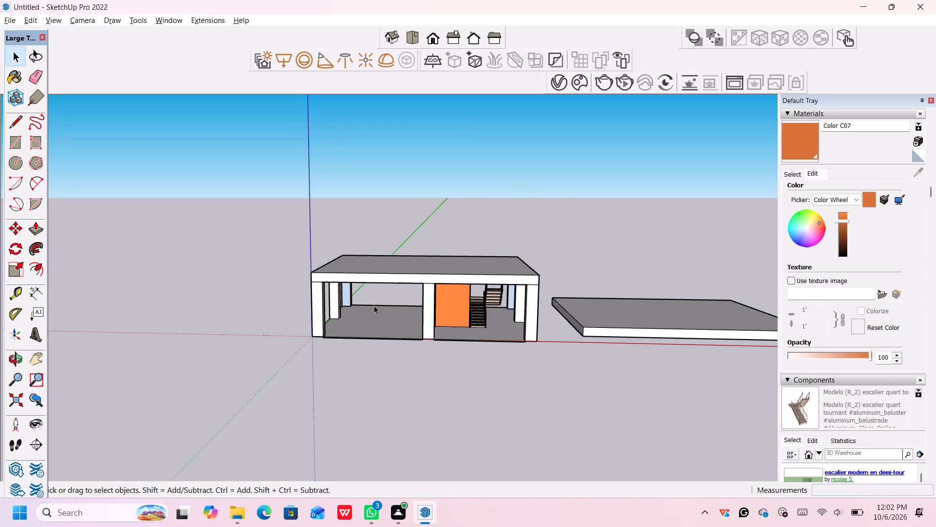
middle_click_drag(374, 305, 440, 283)
scroll(414, 255, "up", 3)
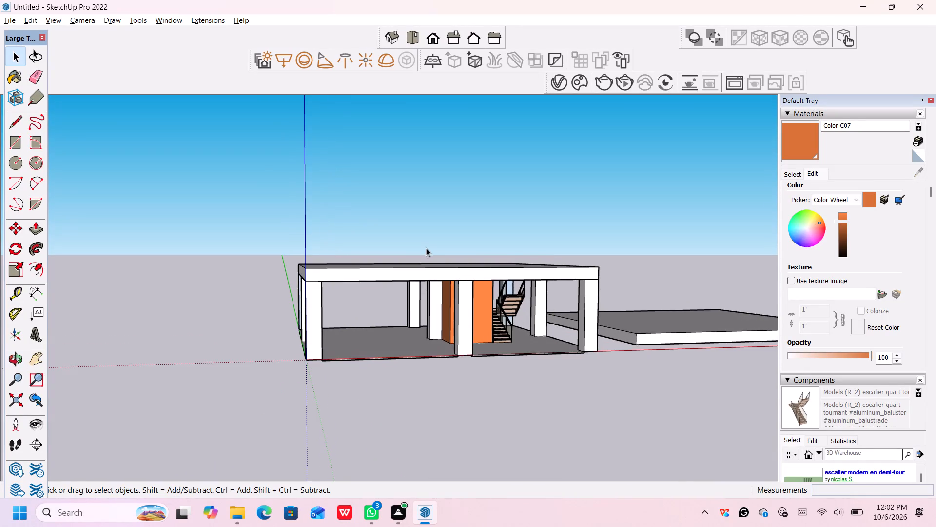
scroll(426, 247, "up", 3)
middle_click_drag(429, 251, 443, 325)
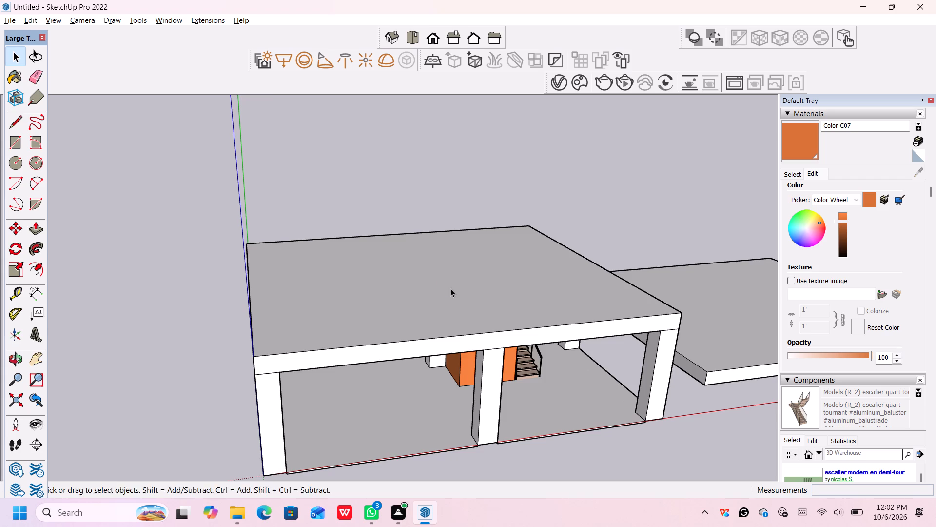
middle_click_drag(447, 288, 386, 293)
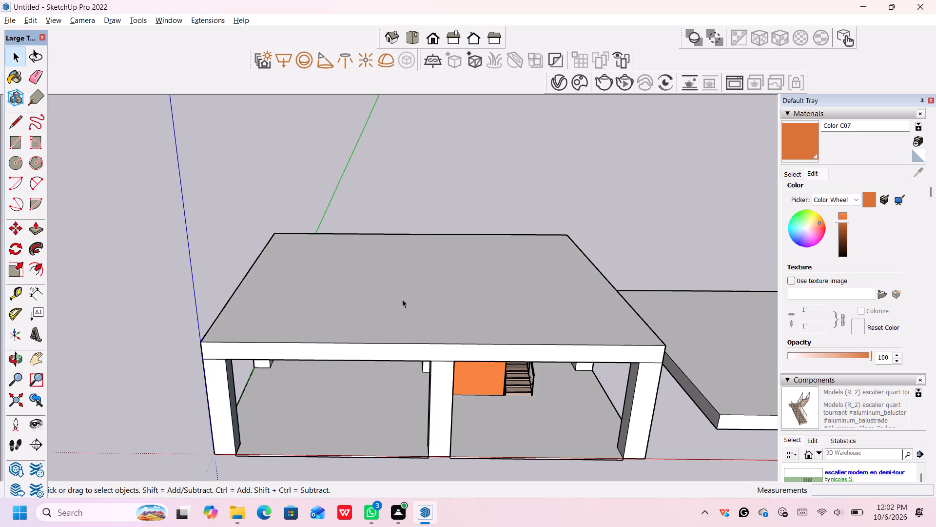
scroll(376, 303, "down", 1)
middle_click_drag(316, 291, 468, 285)
scroll(401, 291, "up", 3)
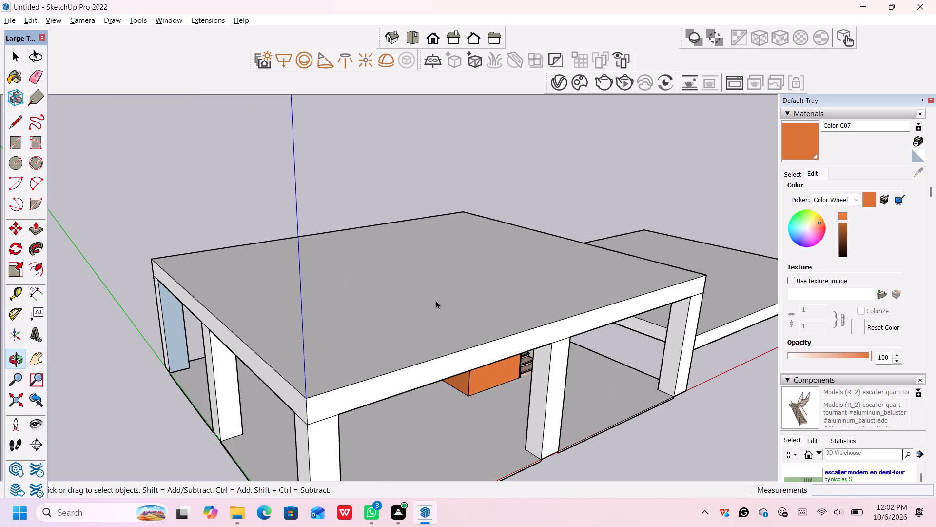
scroll(555, 263, "down", 1)
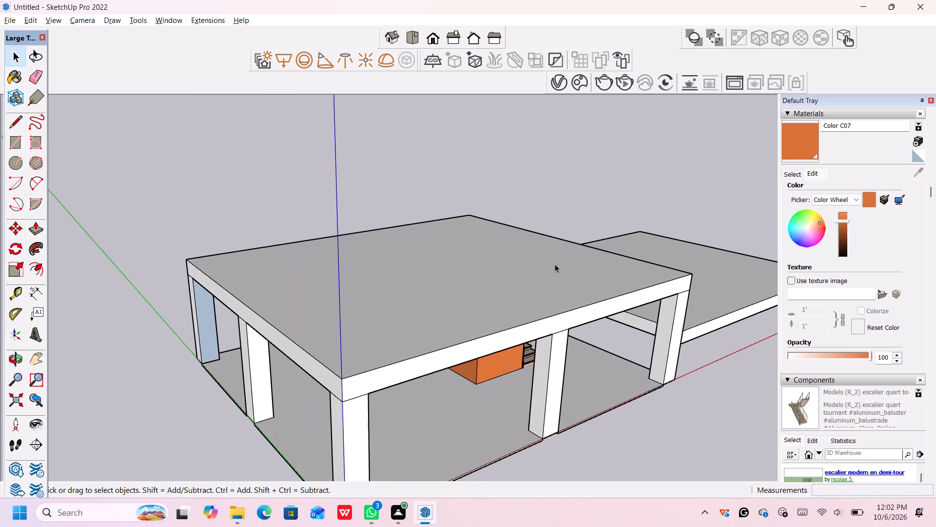
scroll(718, 273, "down", 1)
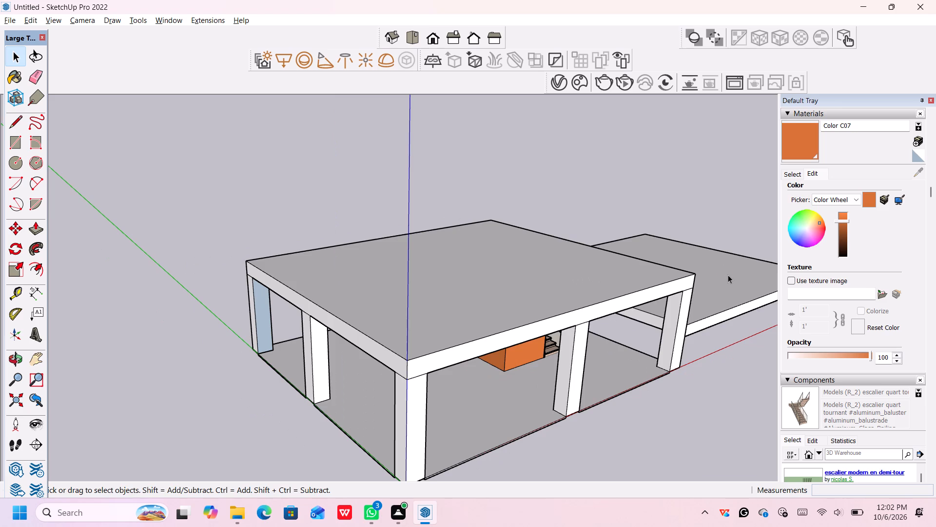
middle_click_drag(728, 275, 450, 290)
scroll(692, 304, "down", 3)
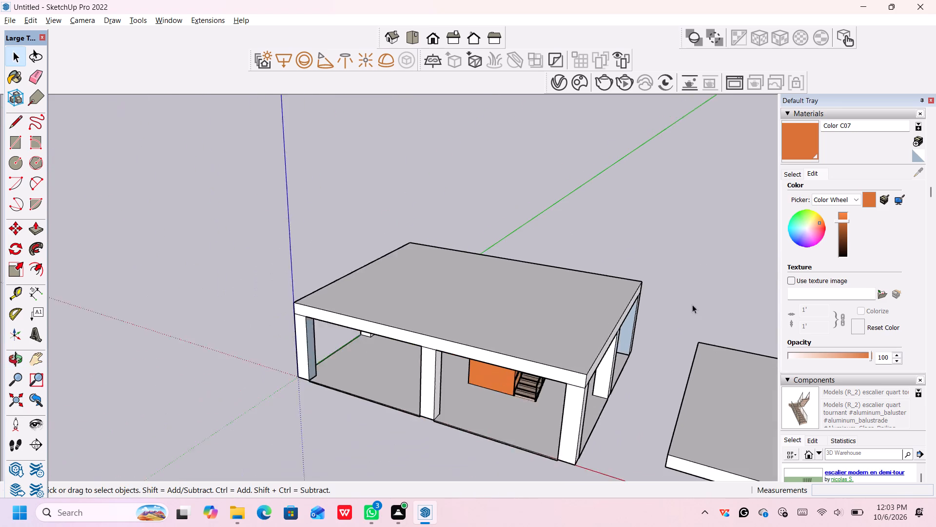
Examine the building's front, columns and staircase, and the detached slab beside it, picking out that slab.
scroll(692, 304, "down", 2)
middle_click_drag(643, 368, 662, 342)
scroll(665, 363, "up", 2)
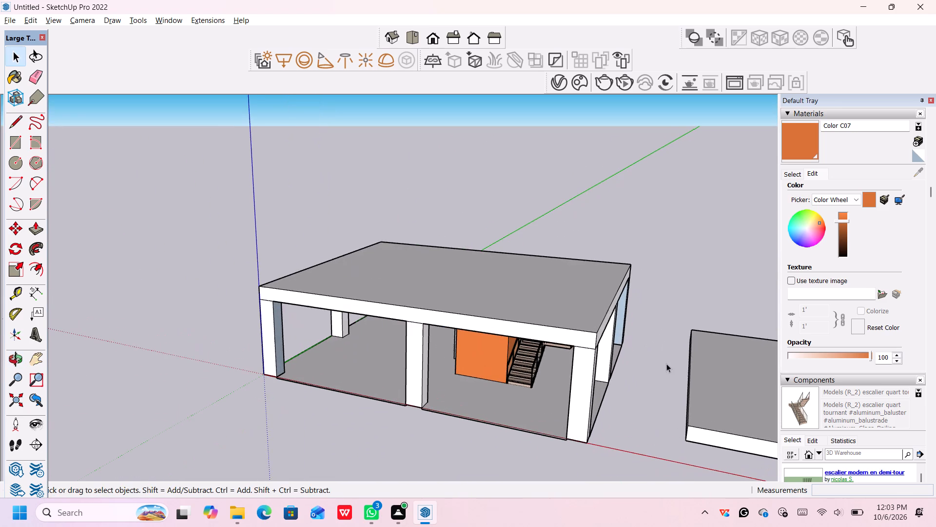
scroll(589, 332, "down", 1)
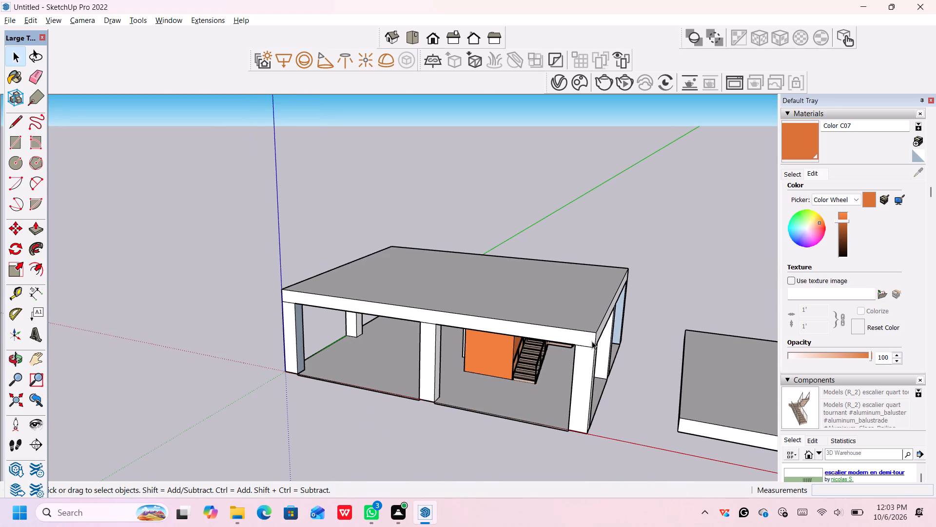
middle_click_drag(594, 368, 600, 365)
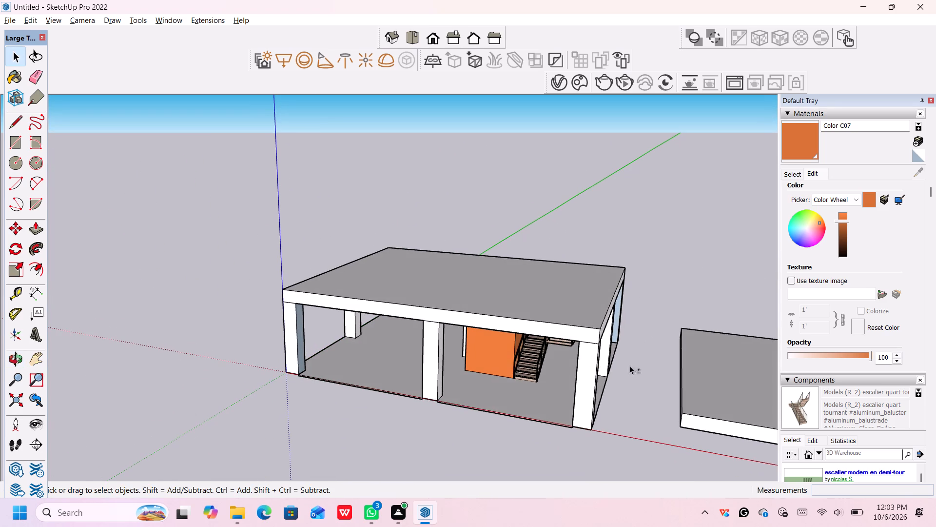
middle_click_drag(571, 391, 625, 389)
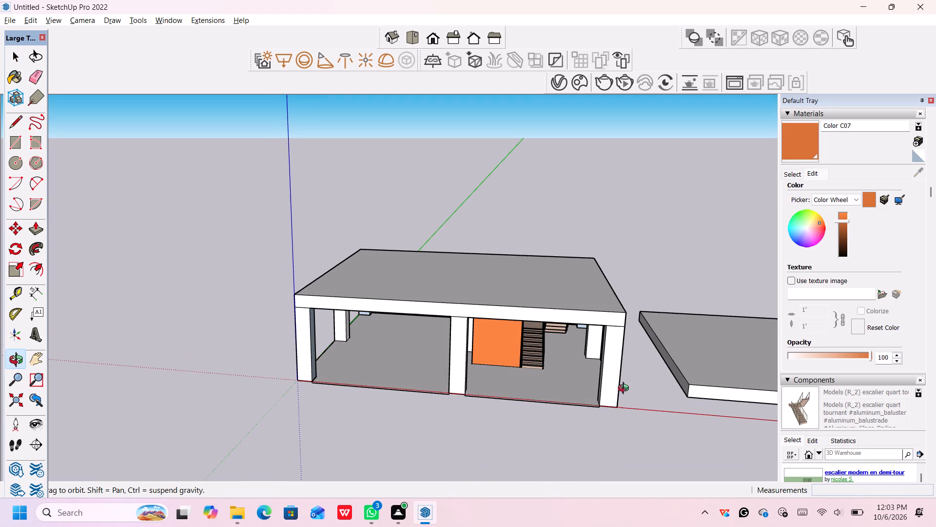
middle_click_drag(625, 389, 626, 389)
middle_click_drag(576, 378, 570, 376)
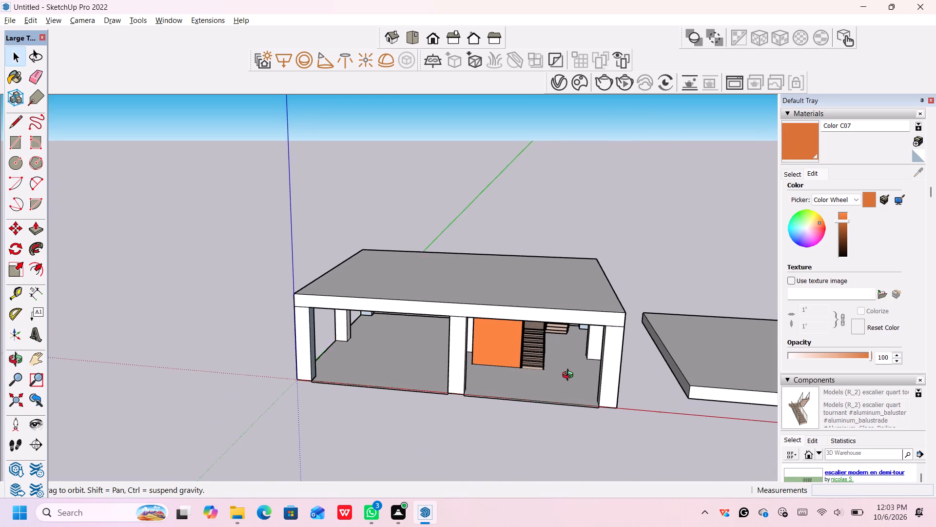
middle_click_drag(570, 376, 540, 375)
middle_click_drag(540, 375, 487, 421)
middle_click_drag(550, 386, 682, 375)
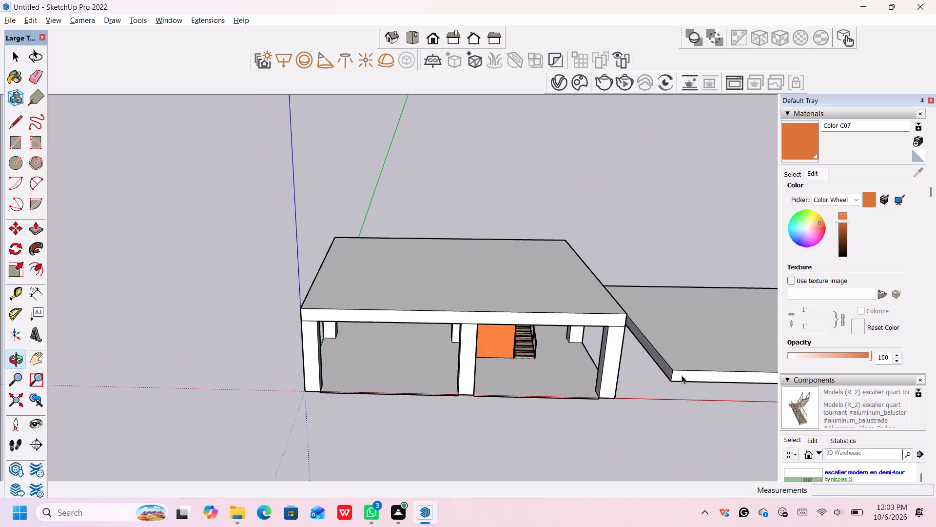
middle_click_drag(681, 376, 198, 383, "shift")
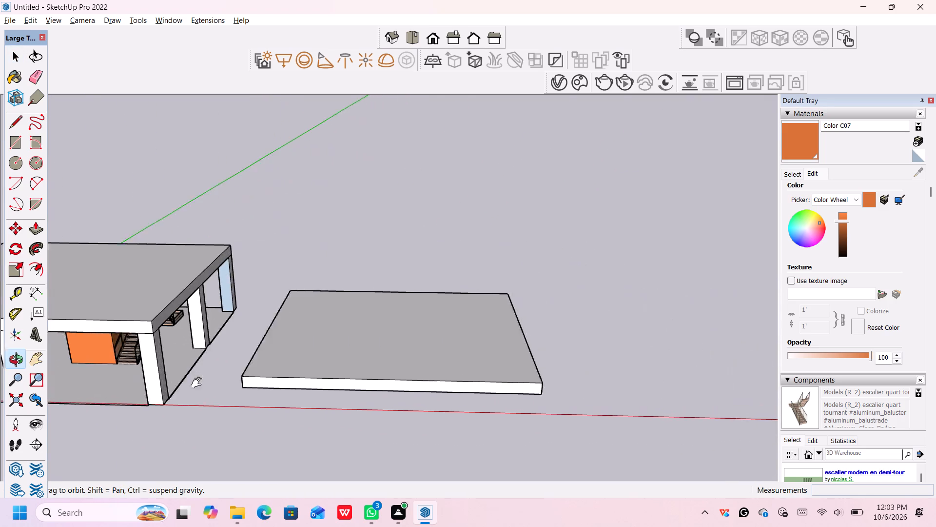
middle_click_drag(198, 383, 167, 385, "shift")
left_click(286, 358)
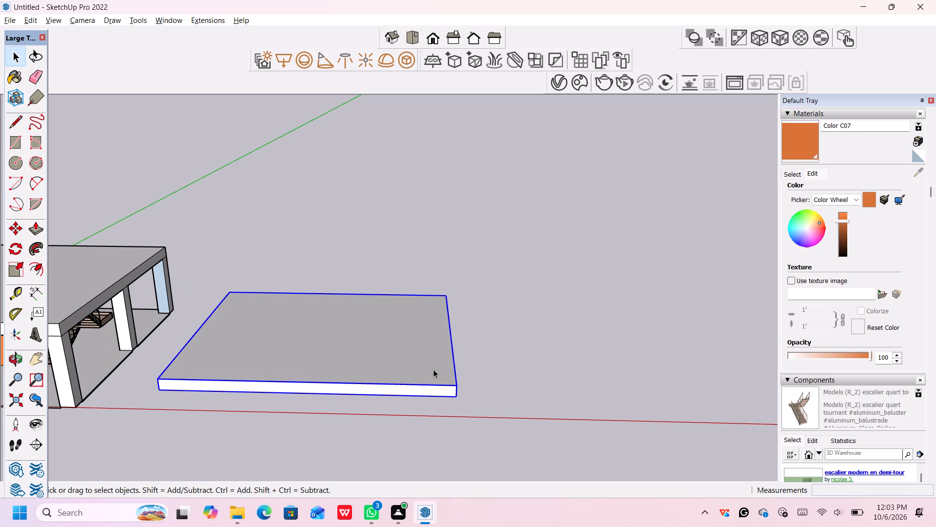
middle_click_drag(428, 368, 430, 376)
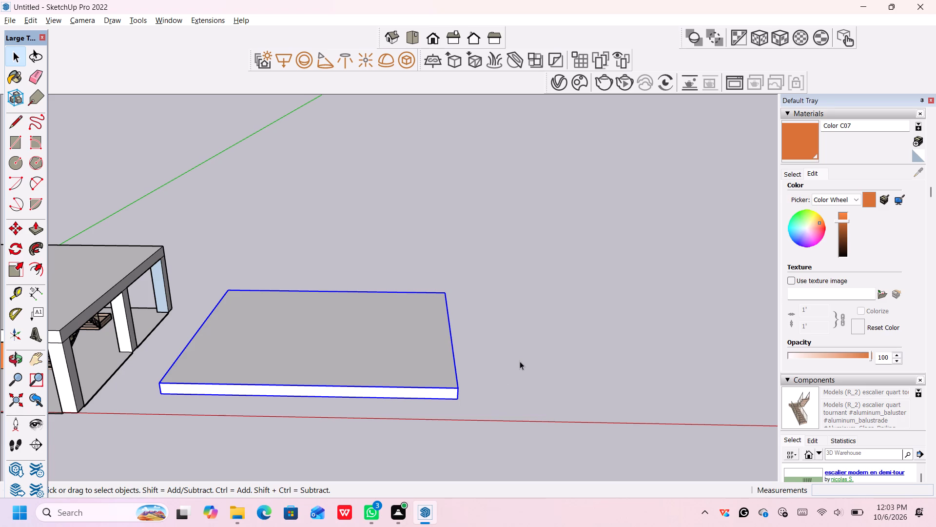
scroll(584, 328, "down", 1)
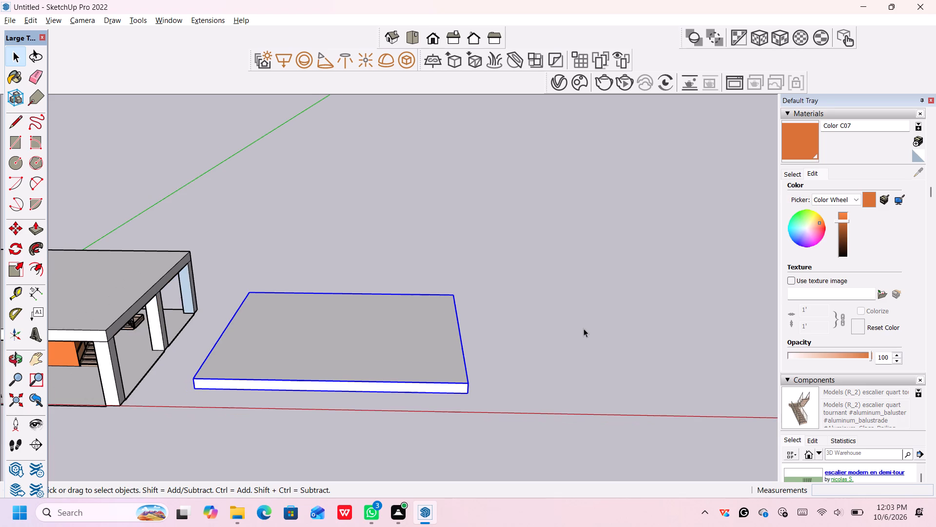
middle_click_drag(580, 329, 603, 343)
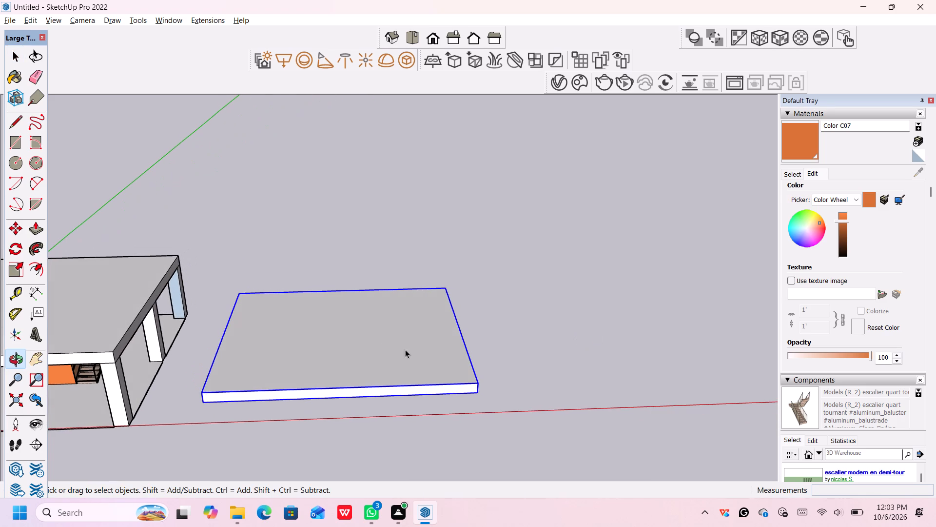
scroll(365, 343, "up", 1)
scroll(445, 339, "down", 2)
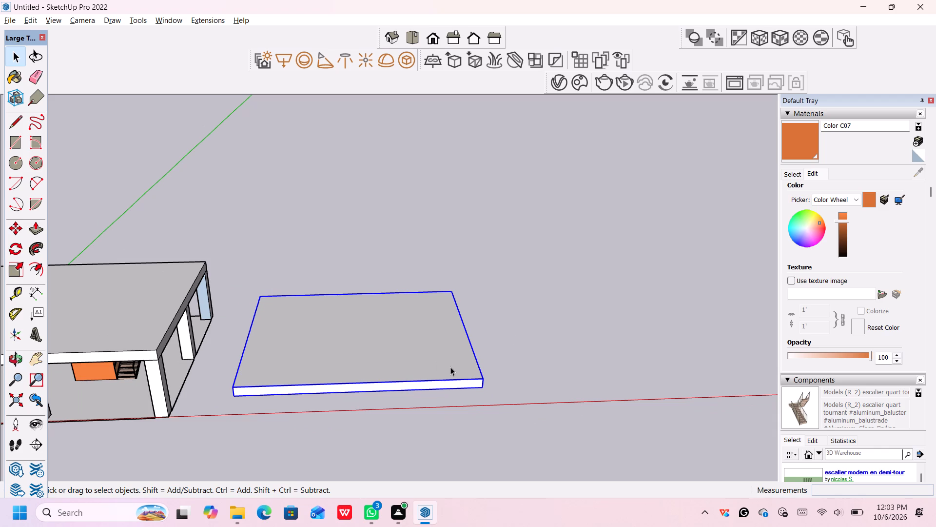
Draw a 100' by 100' rectangle on the ground beyond the detached slab, on the side away from the building.
key("r")
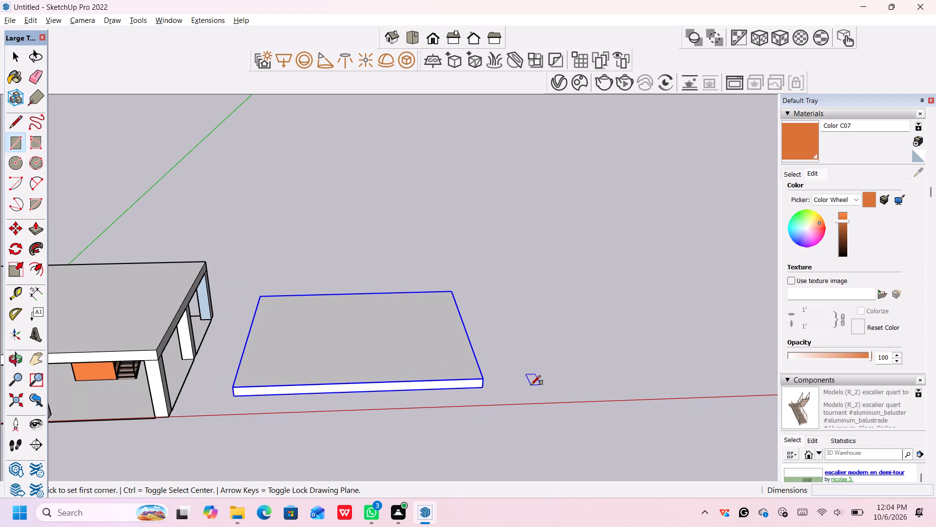
left_click(532, 383)
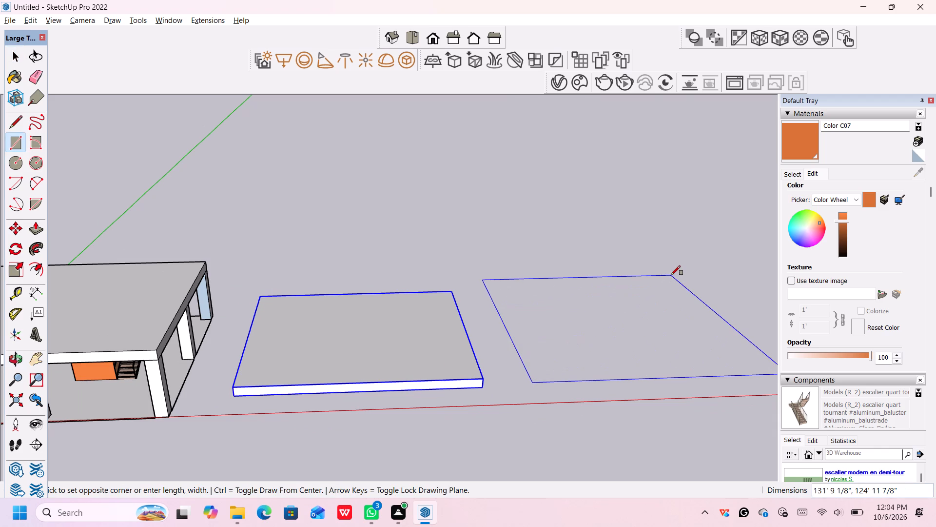
key("1")
key("0")
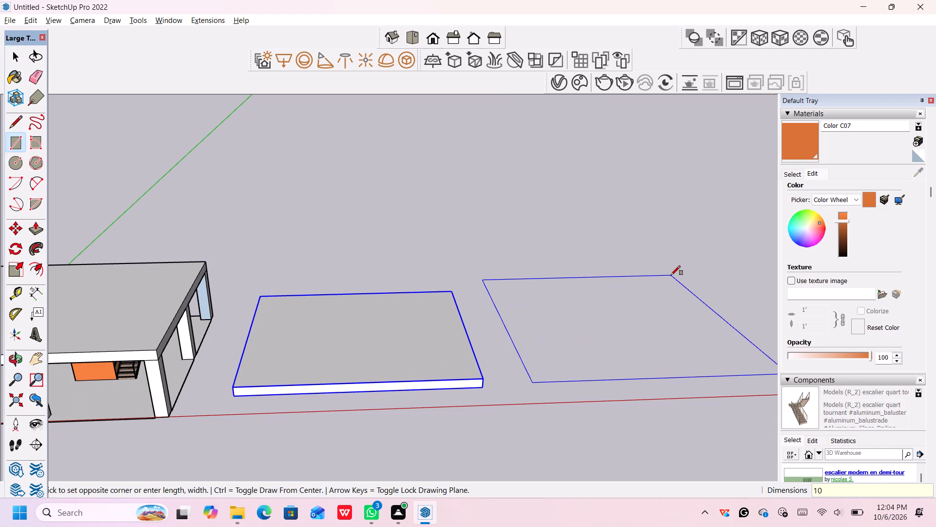
type("0'")
type(",1")
key("0")
type("0'")
key("Return")
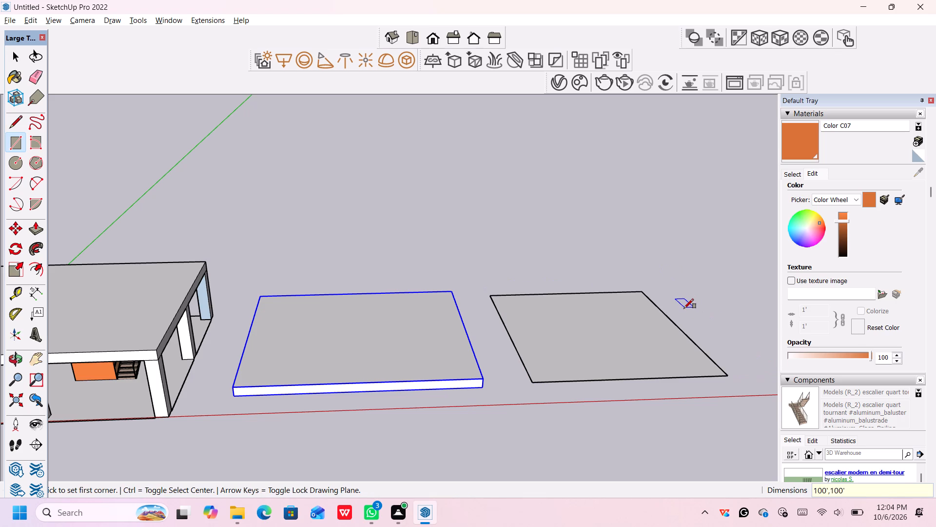
key("Escape")
key("Escape")
key("space")
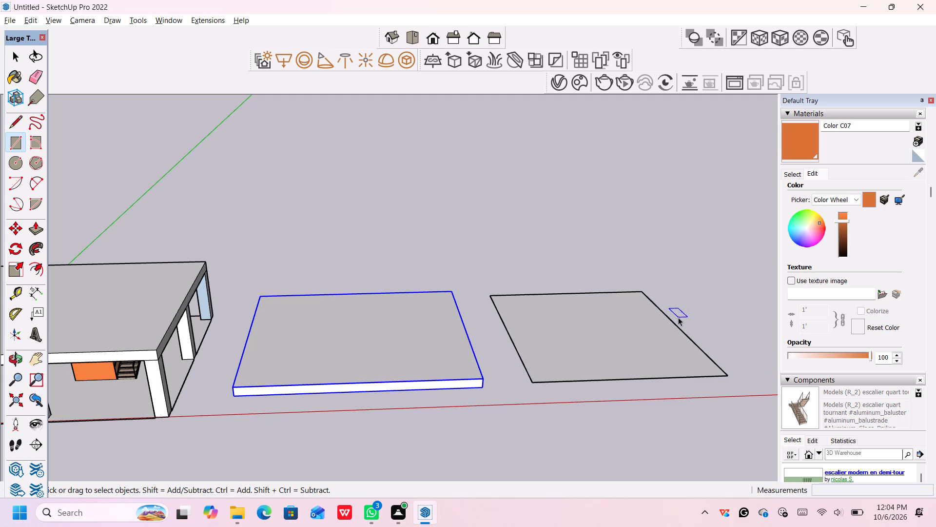
Move the rectangle's edge farthest from the detached slab outward by 20' to lengthen the rectangle, and clear the selection.
left_click(678, 326)
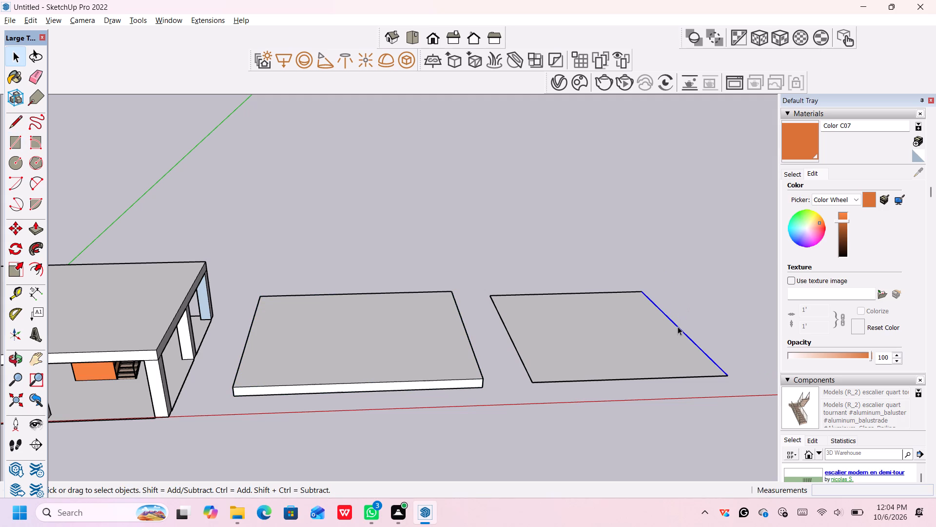
middle_click_drag(653, 335, 588, 342)
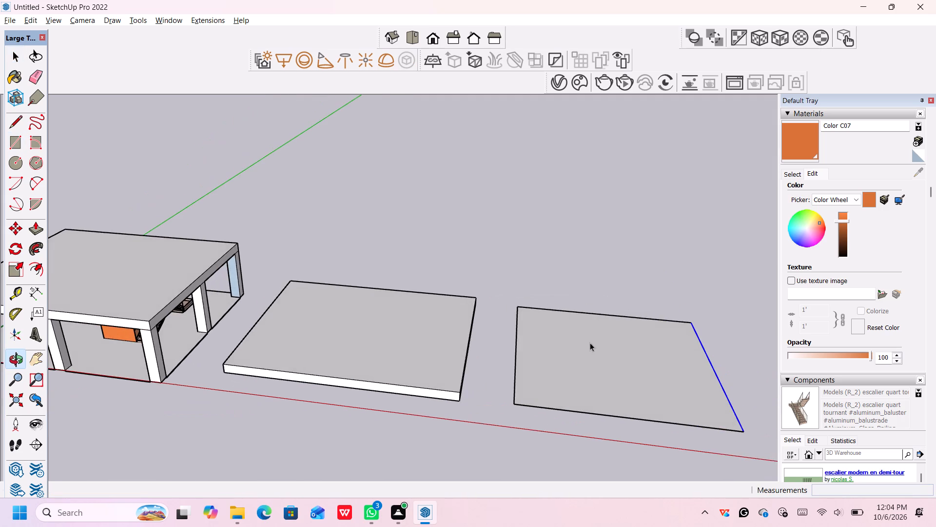
scroll(648, 351, "down", 1)
middle_click_drag(648, 354, 649, 353)
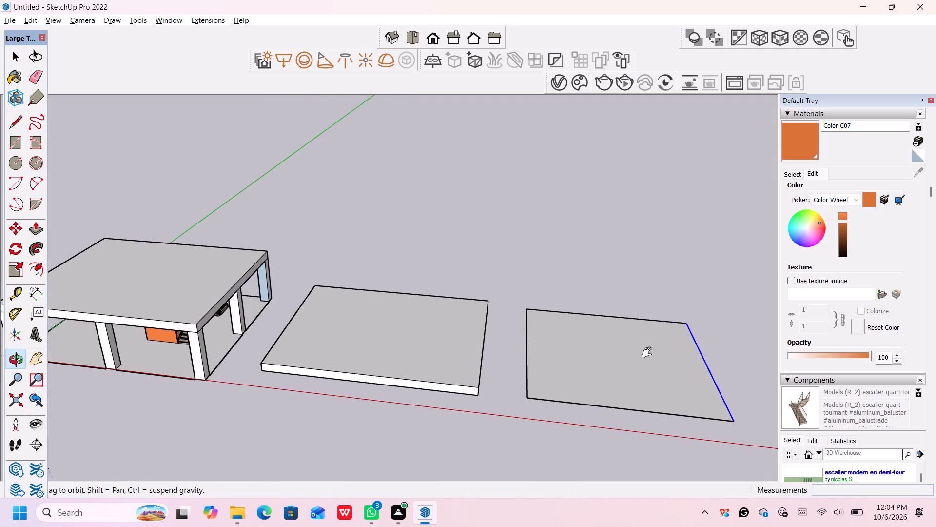
middle_click_drag(649, 353, 356, 346)
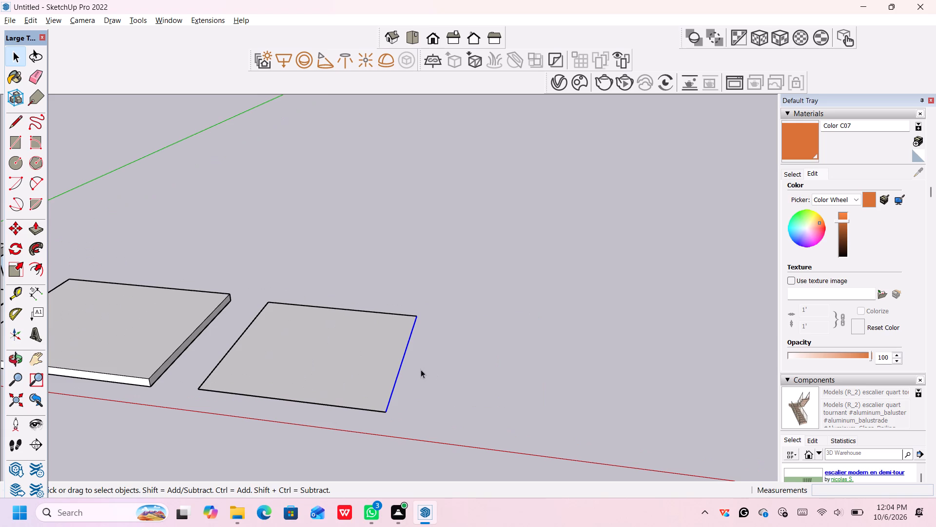
key("m")
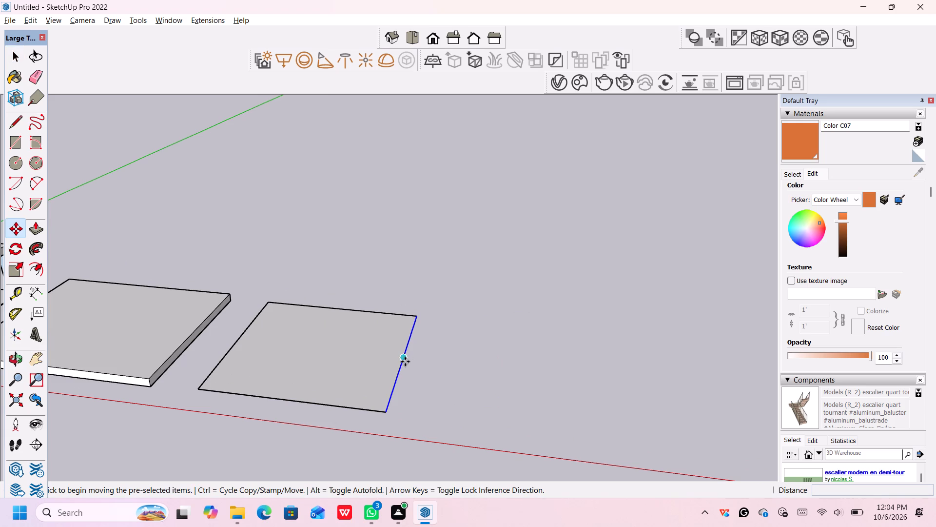
left_click(402, 357)
type("20'")
key("Return")
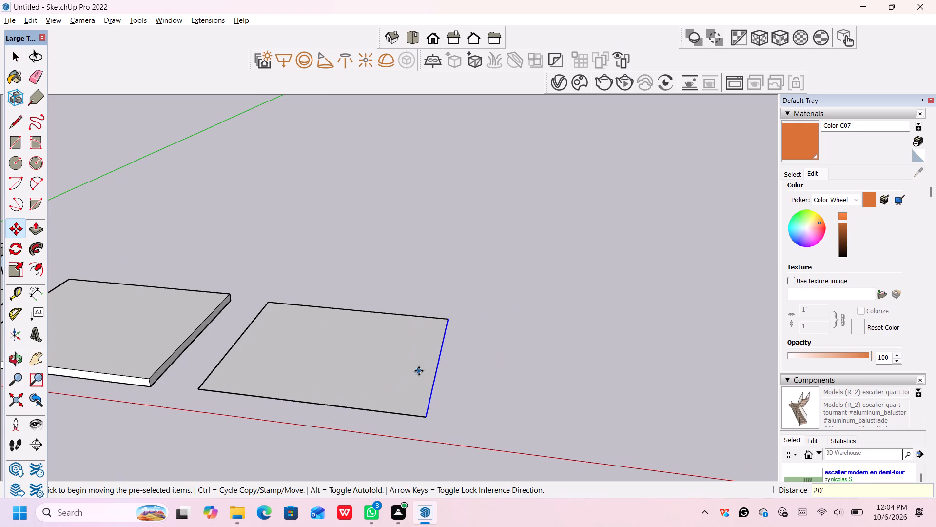
key("Escape")
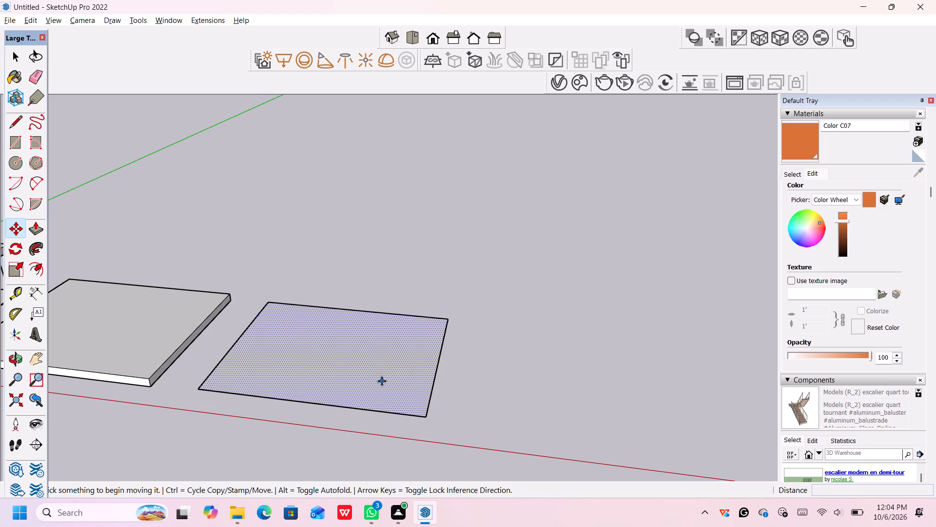
Push/Pull the lengthened rectangle upward by 20' into a solid block.
middle_click_drag(346, 390, 389, 359)
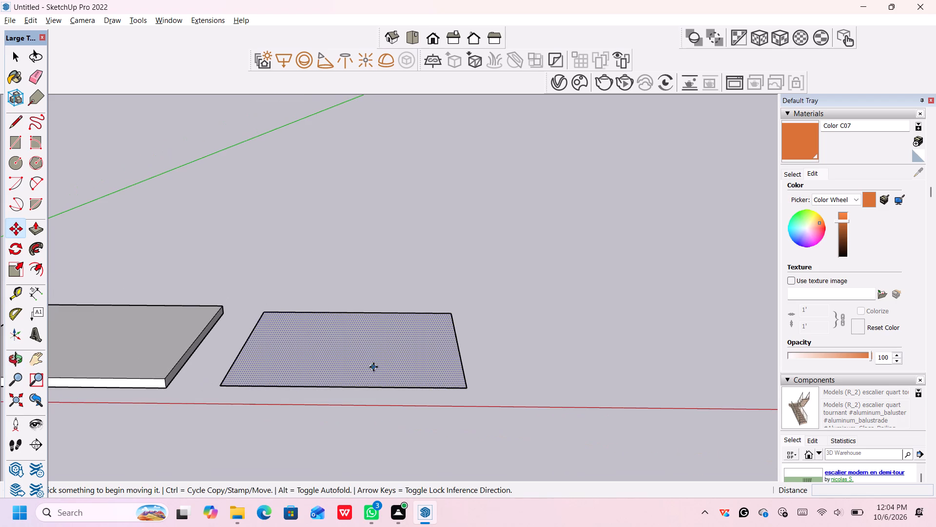
key("space")
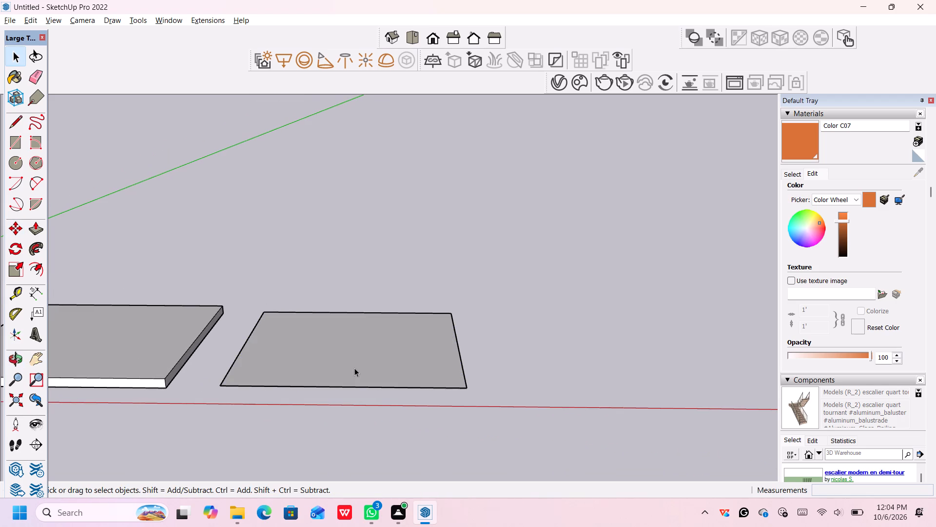
key("p")
left_click(358, 358)
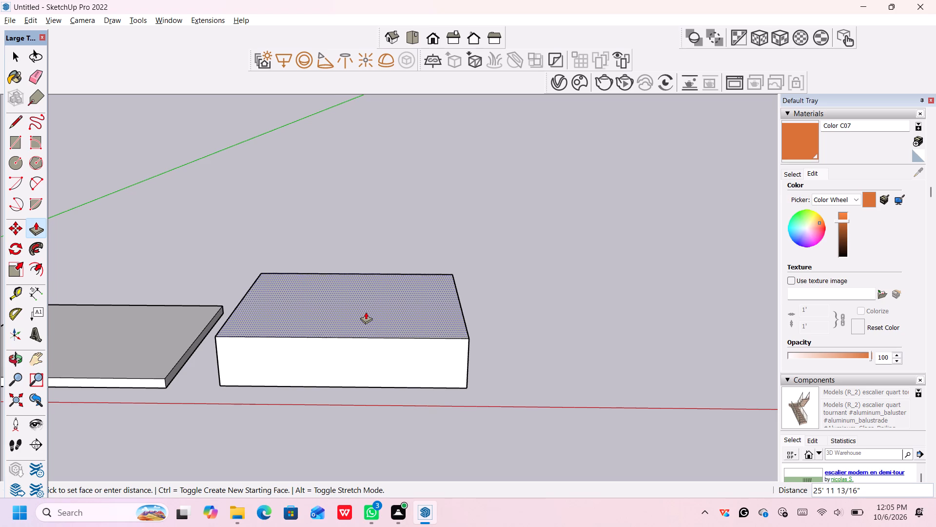
scroll(366, 312, "down", 9)
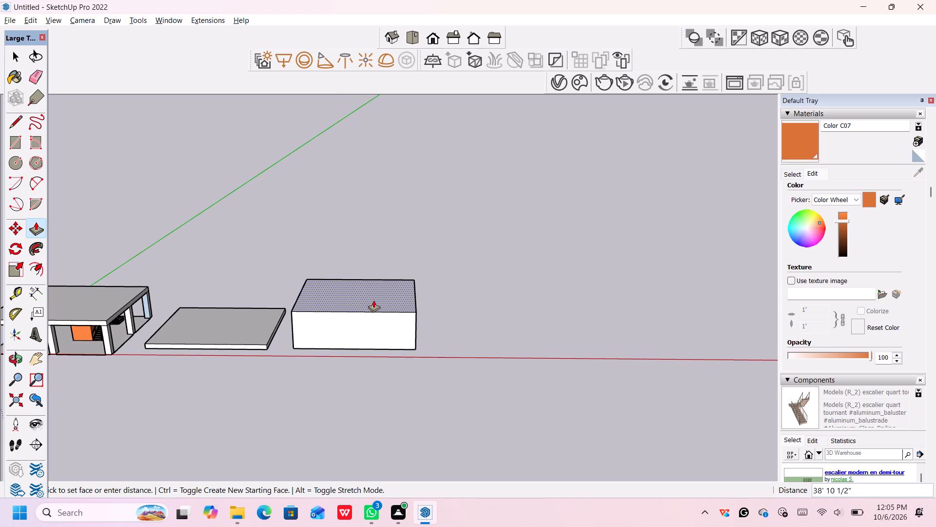
key("2")
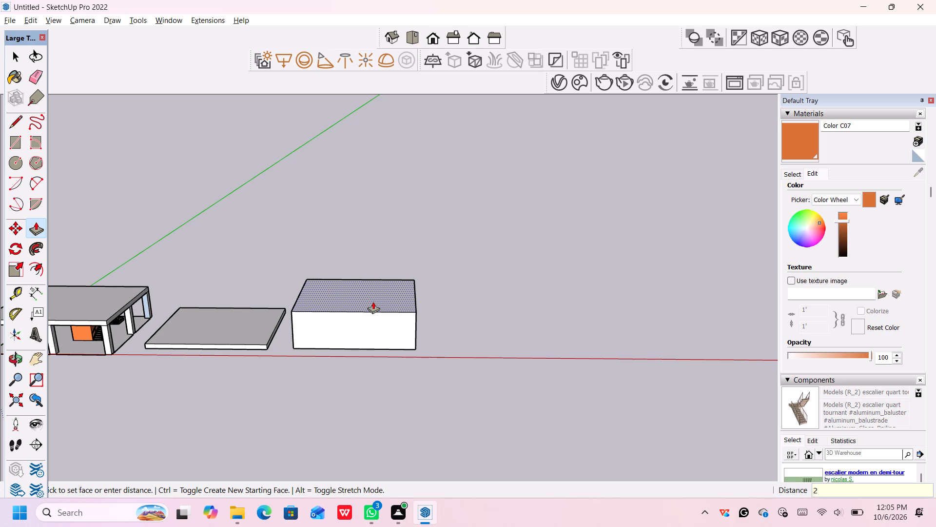
key("0")
key("apostrophe")
key("Return")
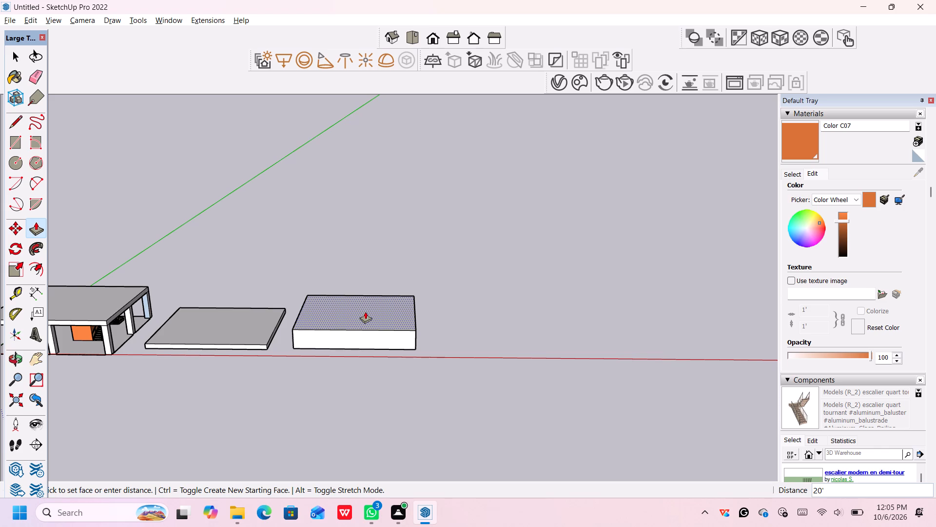
Examine the new block alongside the detached slab and the column-supported building from a distance near ground level.
middle_click_drag(358, 352, 361, 312)
scroll(216, 369, "down", 5)
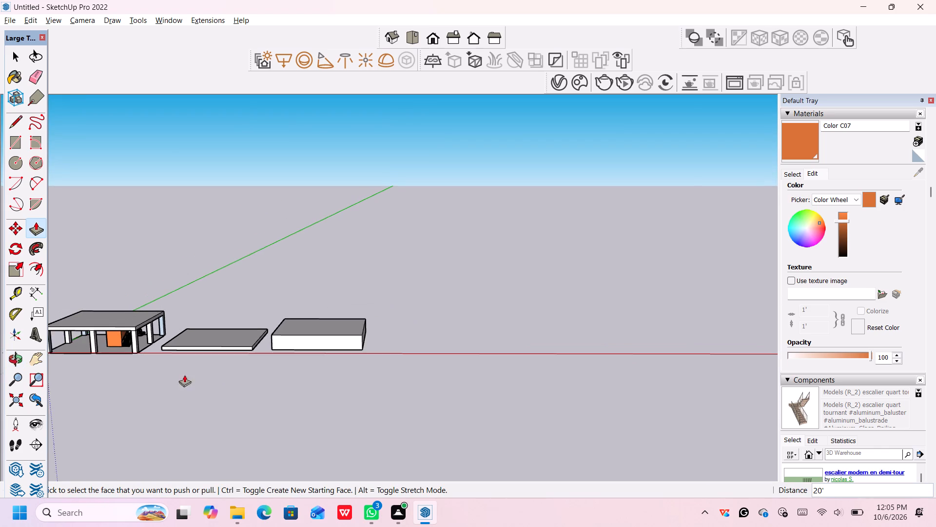
scroll(146, 385, "down", 2)
middle_click_drag(83, 375, 204, 359)
scroll(151, 394, "down", 4)
middle_click_drag(91, 395, 83, 344)
scroll(96, 392, "down", 4)
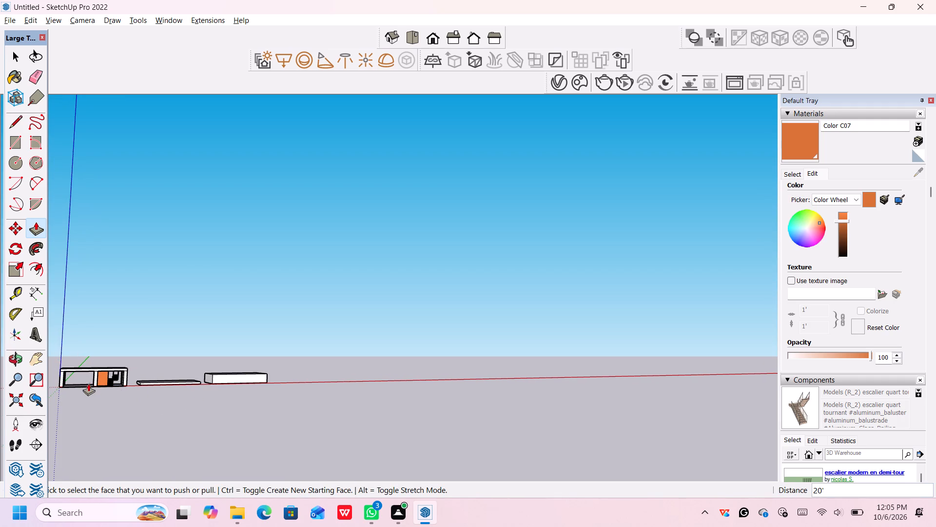
Examine the new block's proportions against the column-supported building and the detached slab from near ground level.
scroll(88, 384, "up", 10)
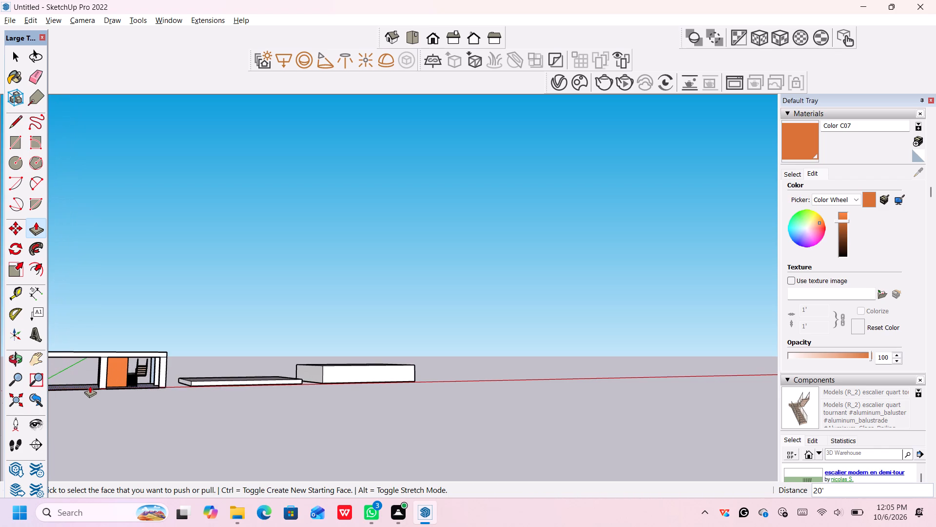
scroll(92, 381, "up", 1)
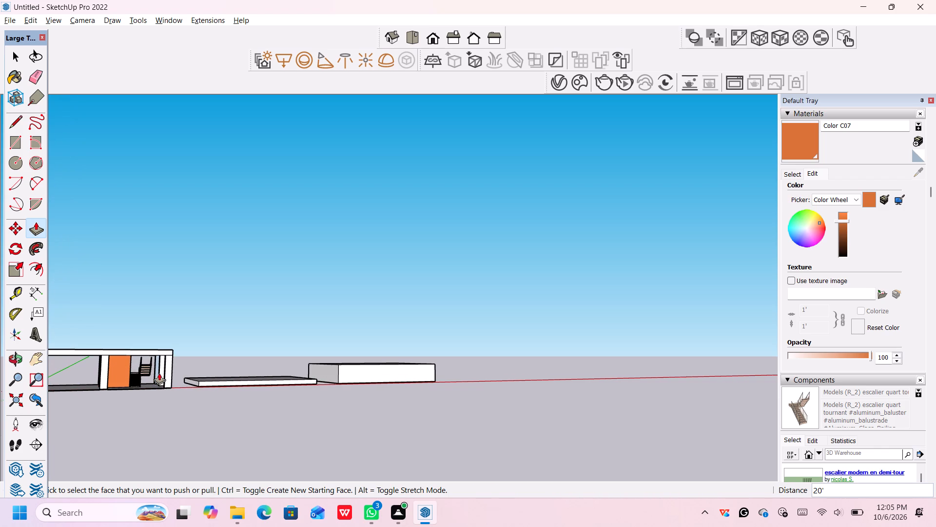
scroll(185, 387, "down", 2)
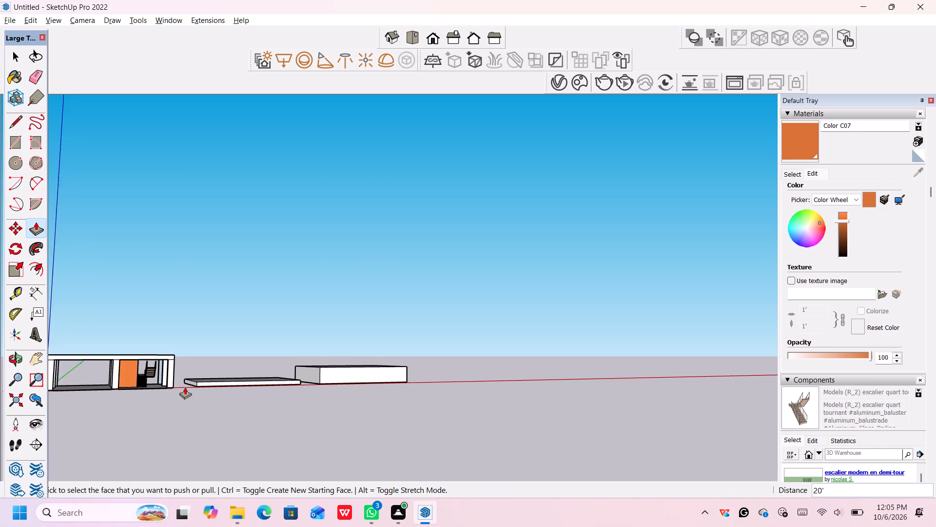
scroll(185, 387, "down", 4)
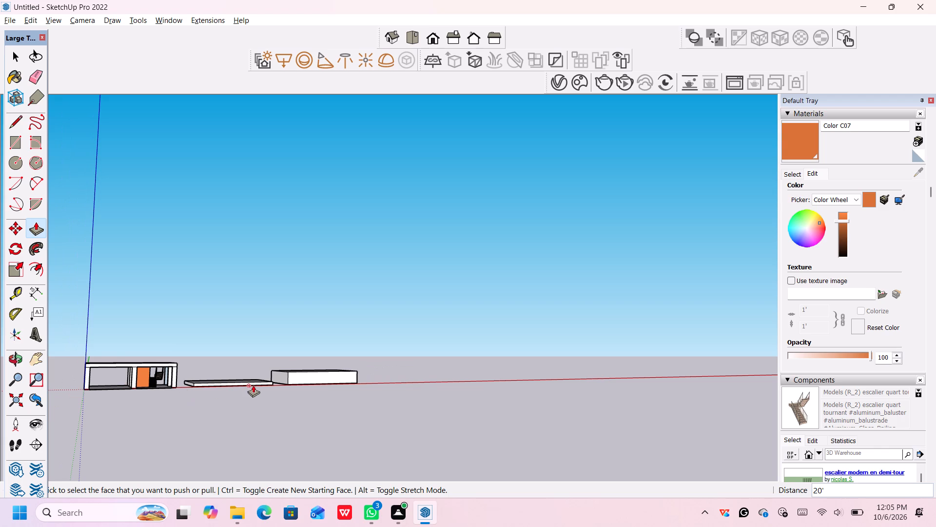
scroll(205, 397, "up", 1)
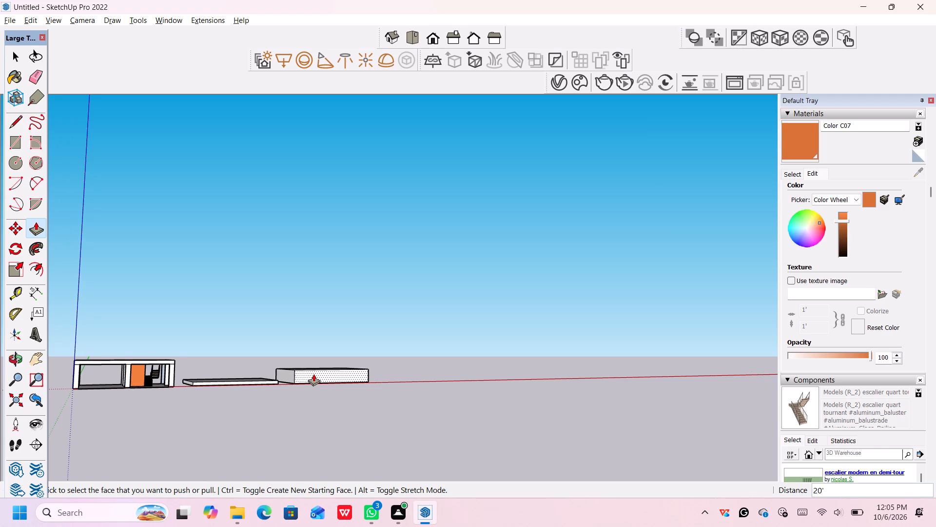
scroll(313, 374, "up", 2)
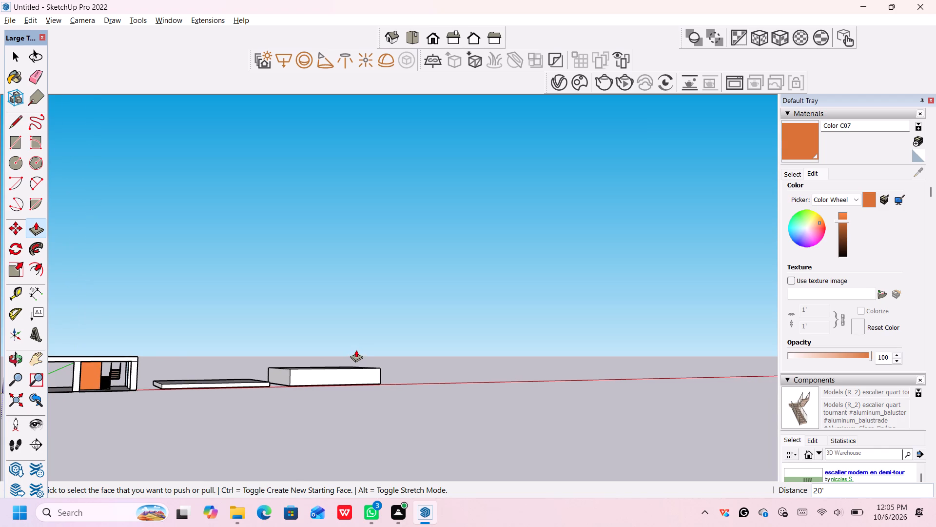
Push/Pull the top face of the block beyond the detached slab upward by a further 10'.
middle_click_drag(411, 332, 376, 344)
middle_click(375, 345)
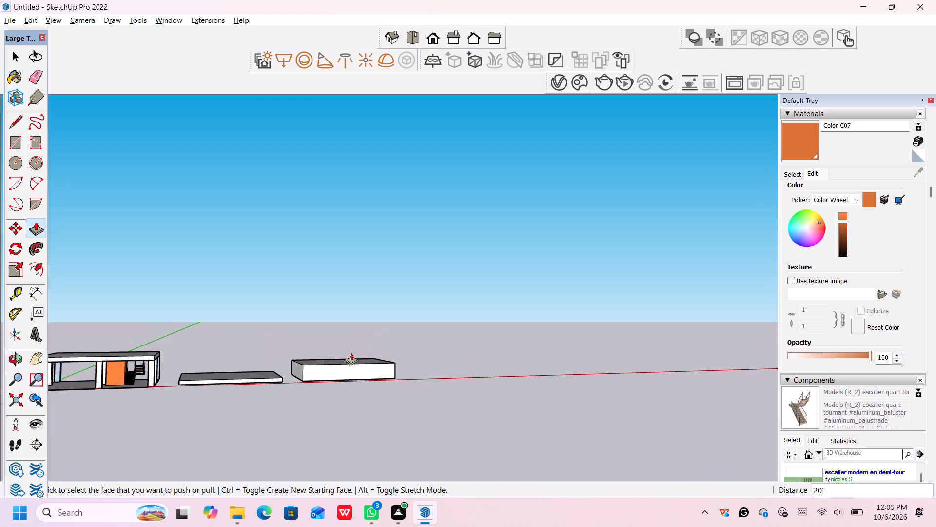
middle_click_drag(340, 348, 318, 374)
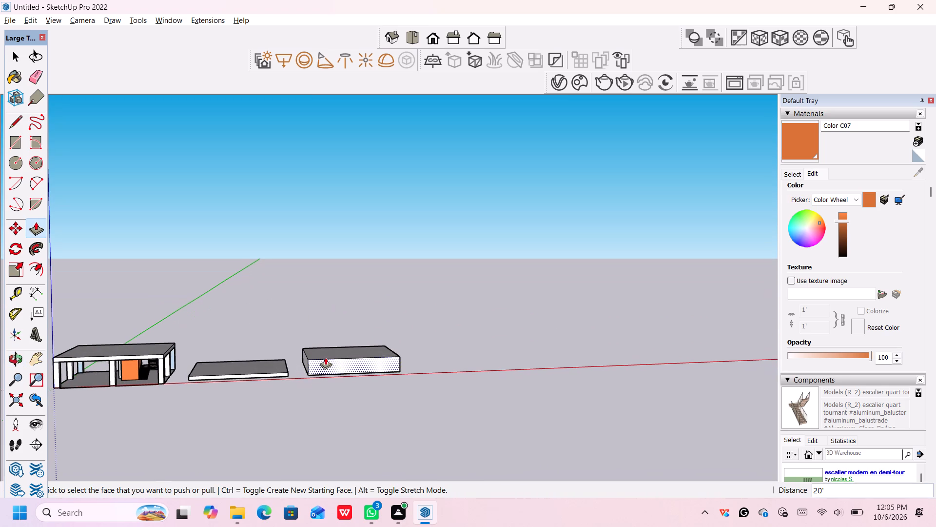
left_click(331, 346)
scroll(339, 338, "up", 4)
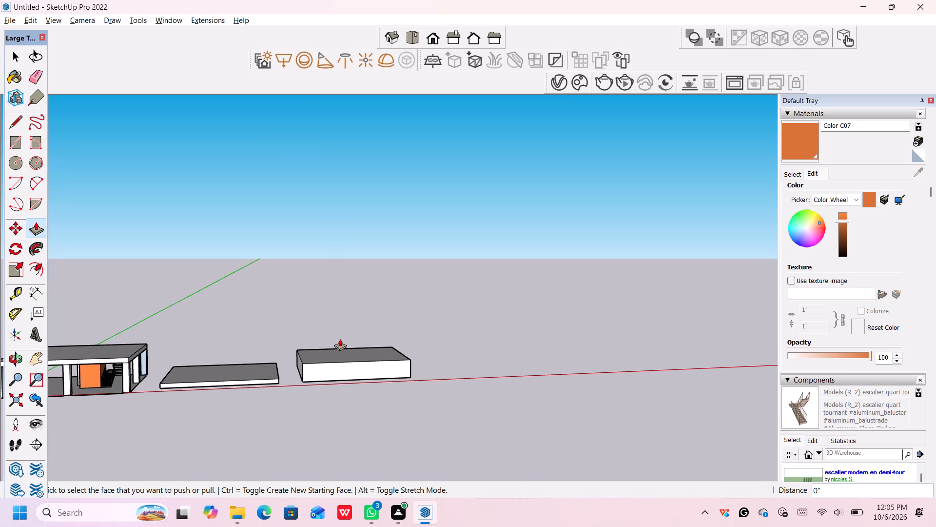
middle_click_drag(340, 346, 346, 359)
left_click(348, 347)
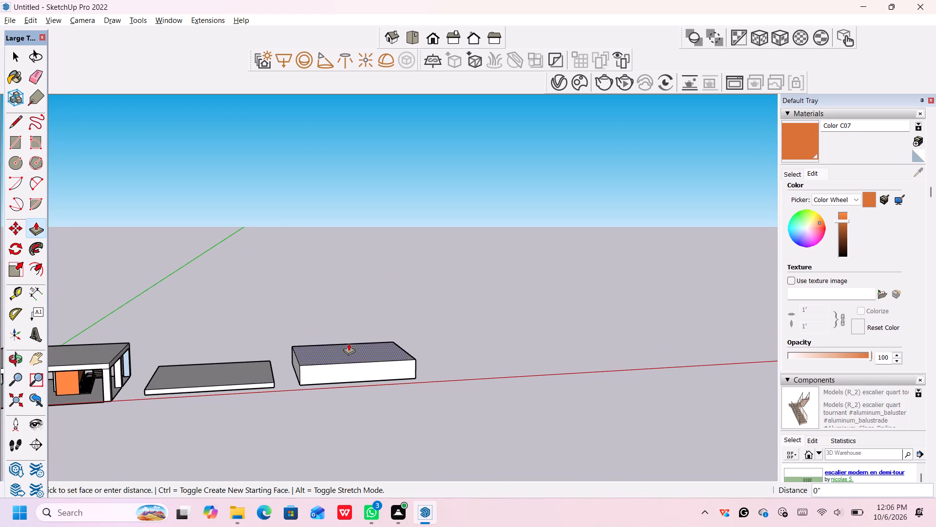
key("1")
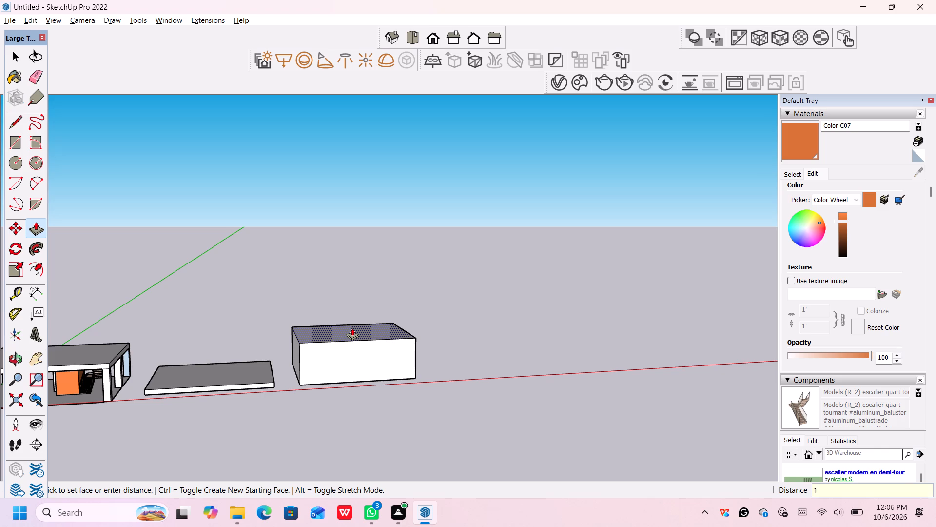
key("0")
key("apostrophe")
key("Return")
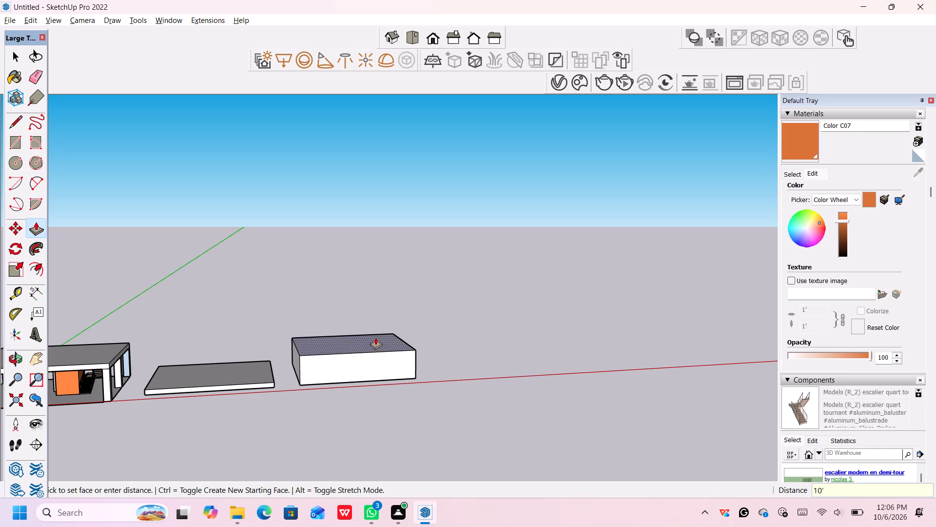
key("space")
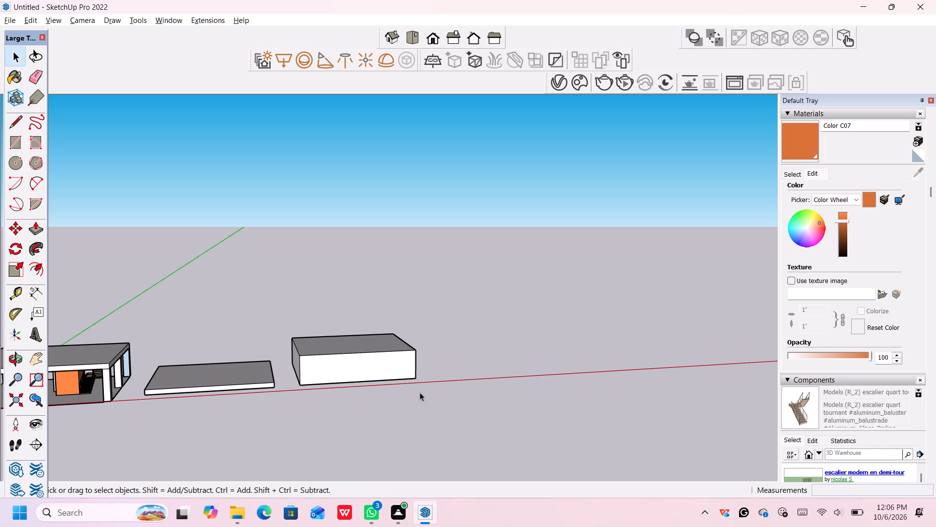
Draw a full-height rectangle about 70' 7" by 30' on the block's long front face, starting at the bottom corner farthest from the slab.
middle_click_drag(410, 383, 396, 359)
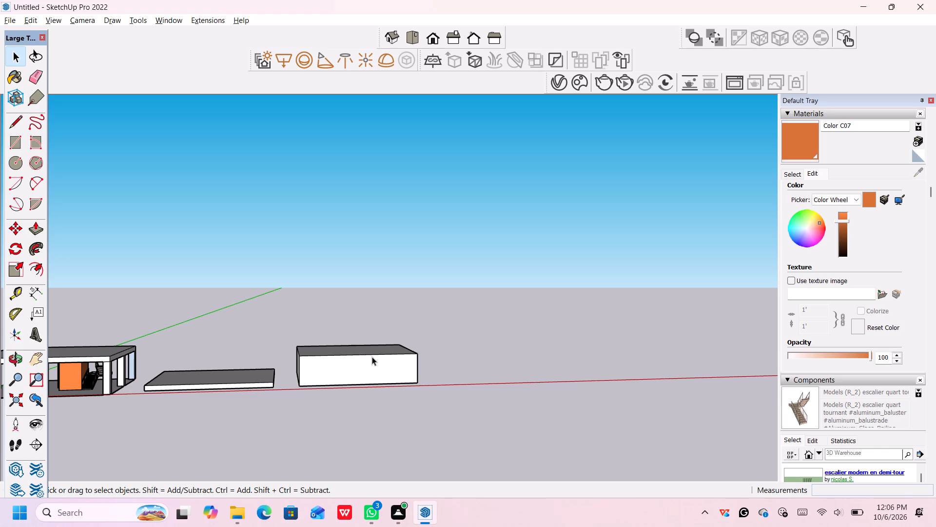
scroll(376, 403, "up", 3)
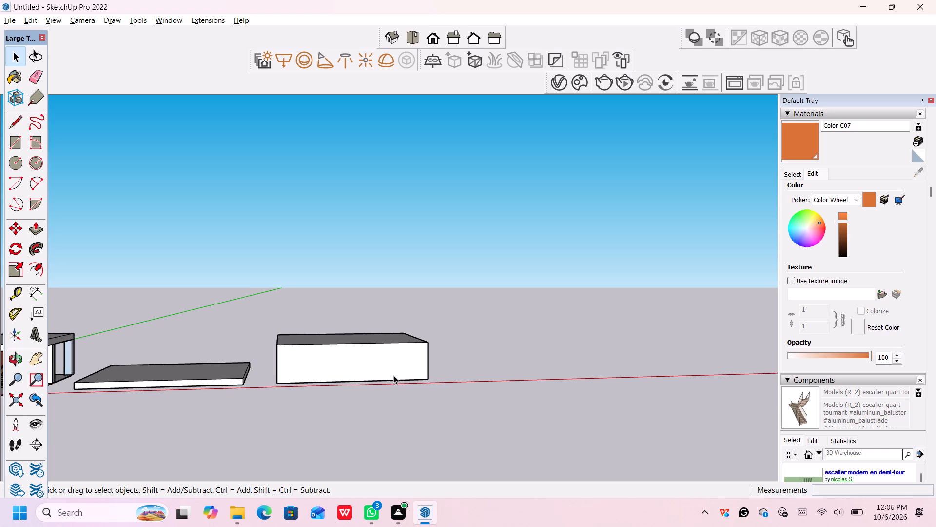
scroll(393, 374, "up", 5)
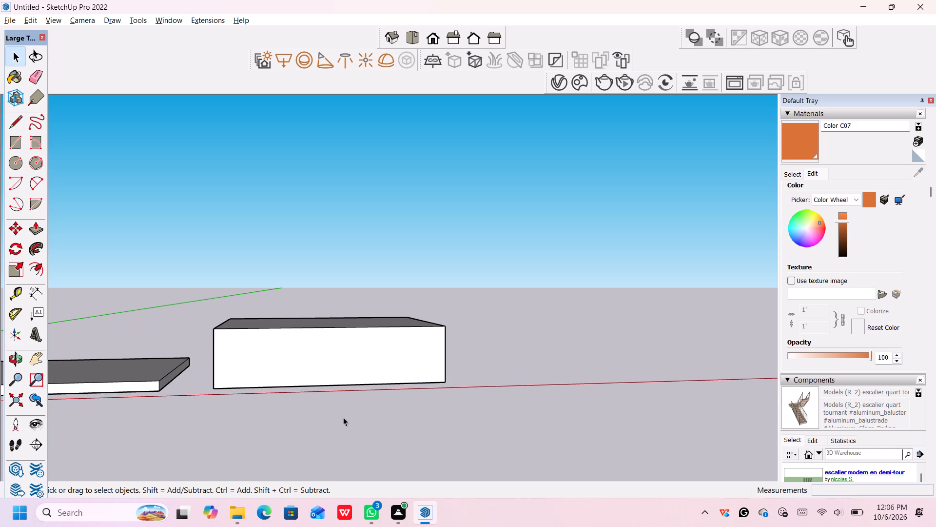
scroll(343, 417, "up", 3)
scroll(385, 377, "up", 1)
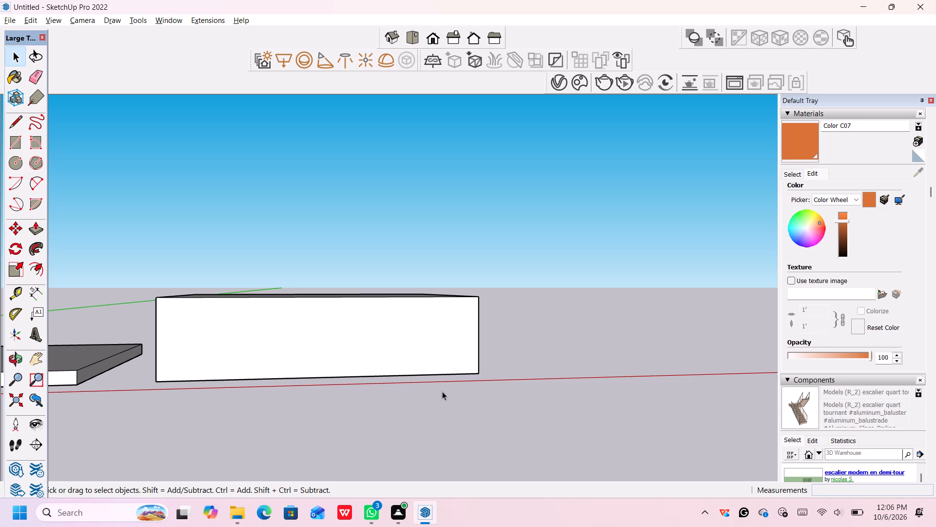
scroll(442, 374, "up", 1)
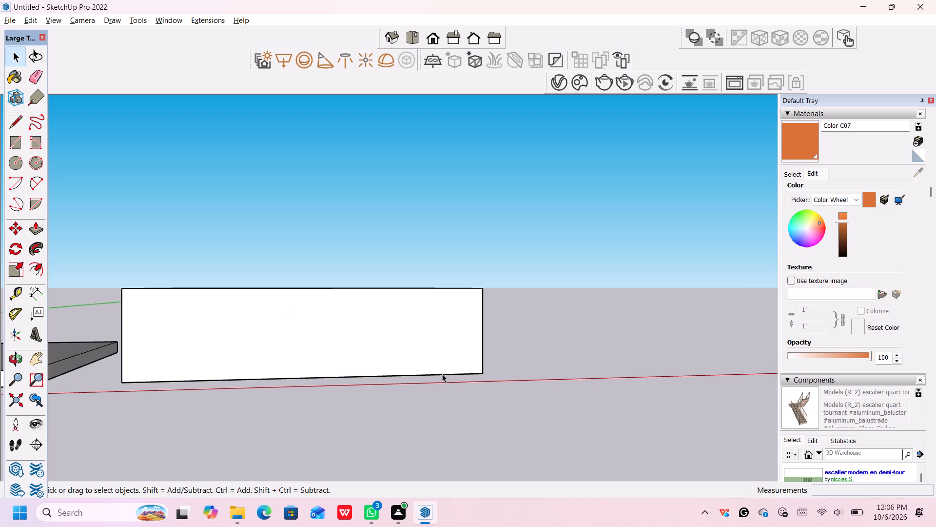
key("r")
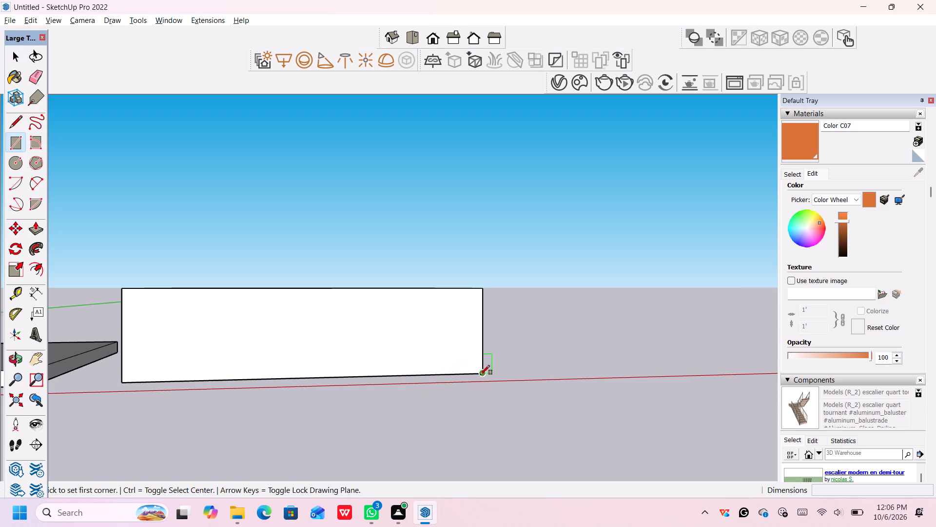
left_click(480, 375)
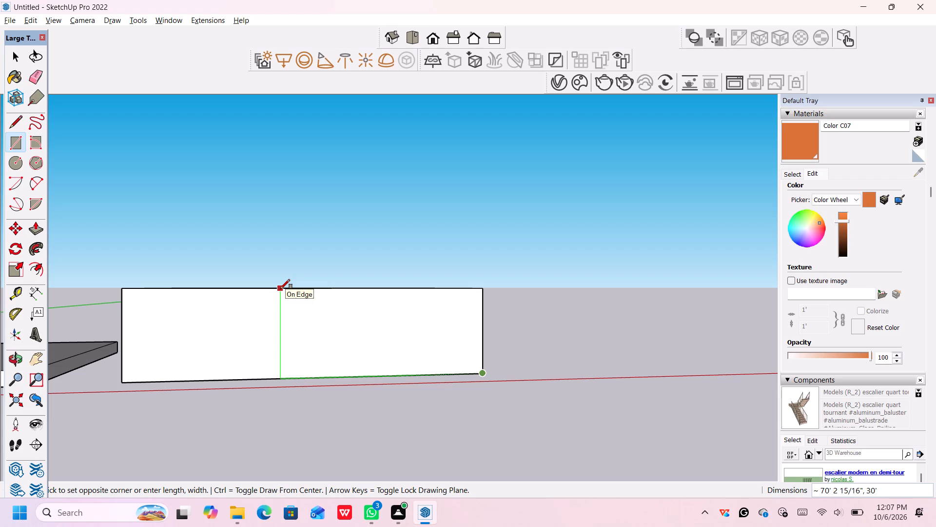
left_click(279, 288)
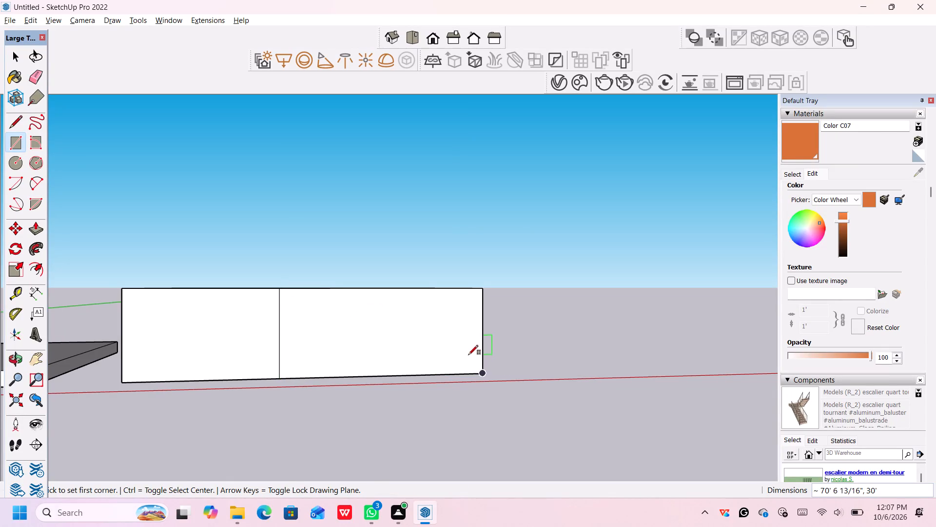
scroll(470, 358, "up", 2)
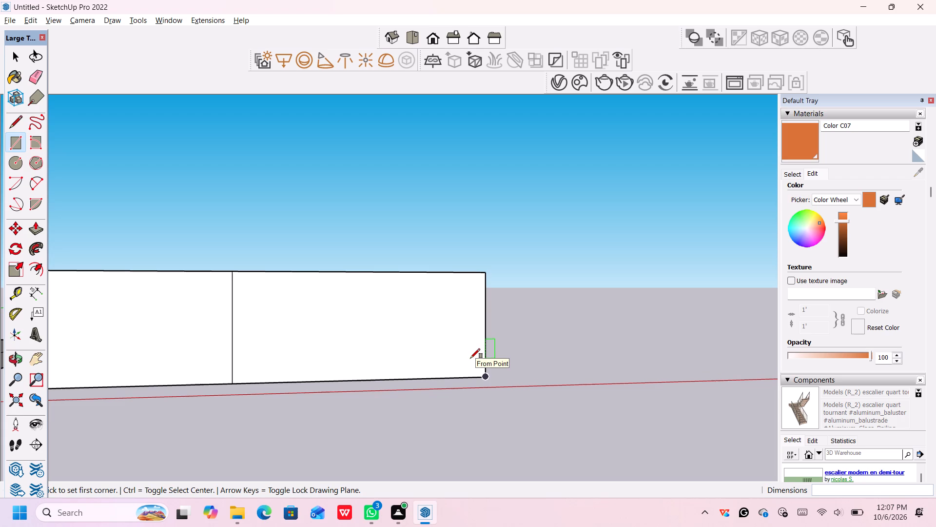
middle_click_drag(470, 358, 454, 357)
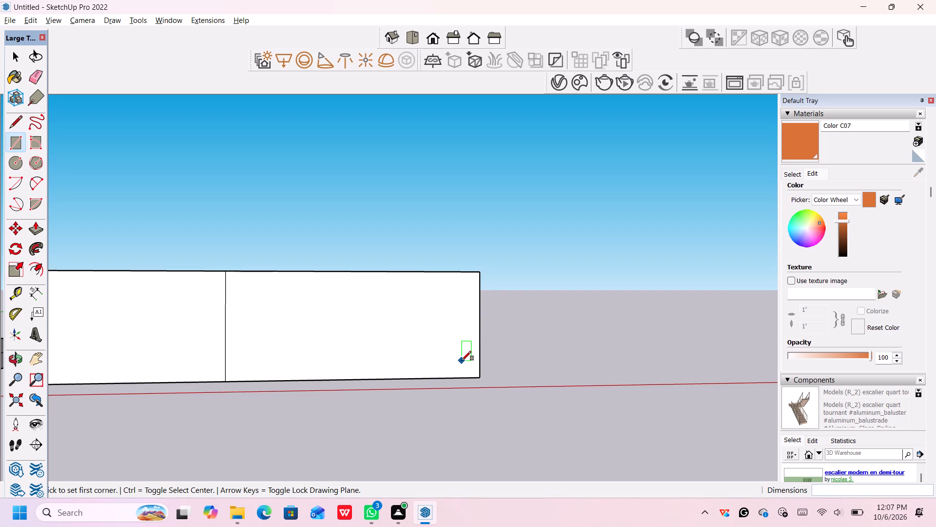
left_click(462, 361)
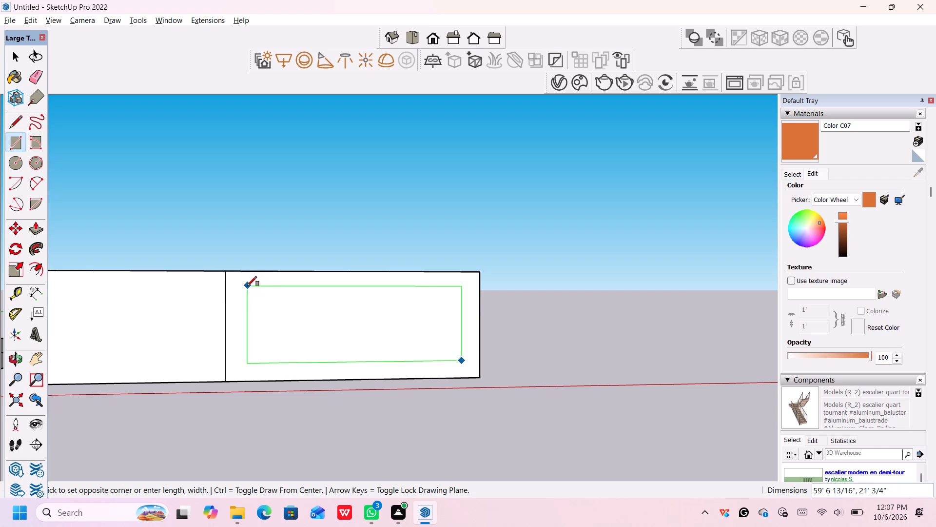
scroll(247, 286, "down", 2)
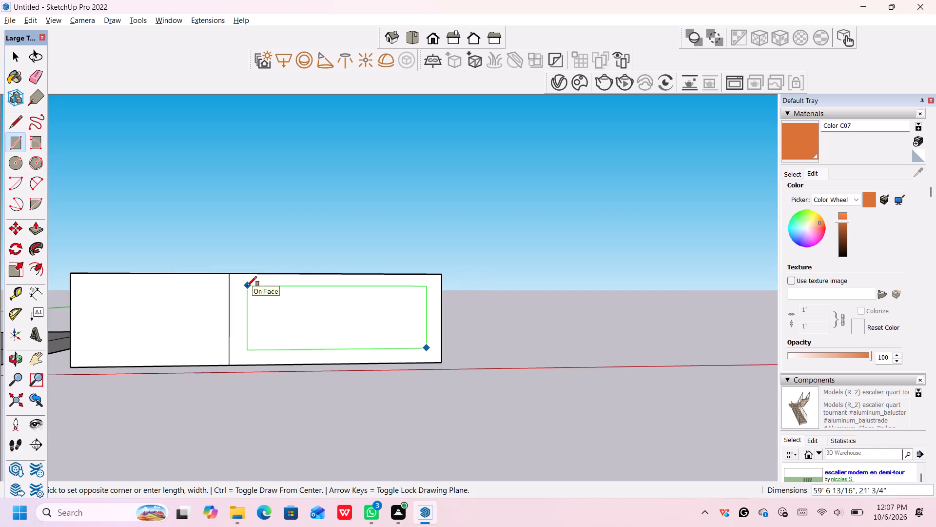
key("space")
Offset the outline of the 70' 7" wide rectangle on the block's front face inward by about 6' 1".
left_click(235, 273)
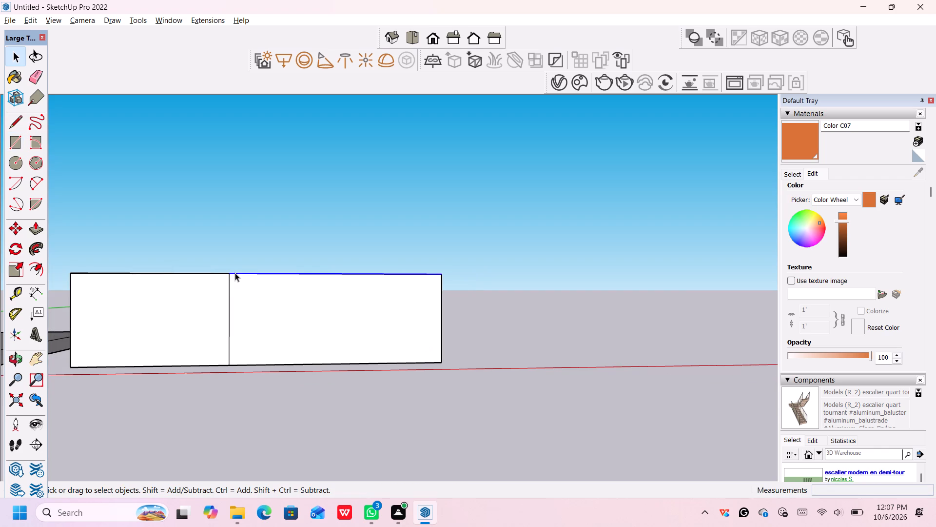
left_click(229, 291)
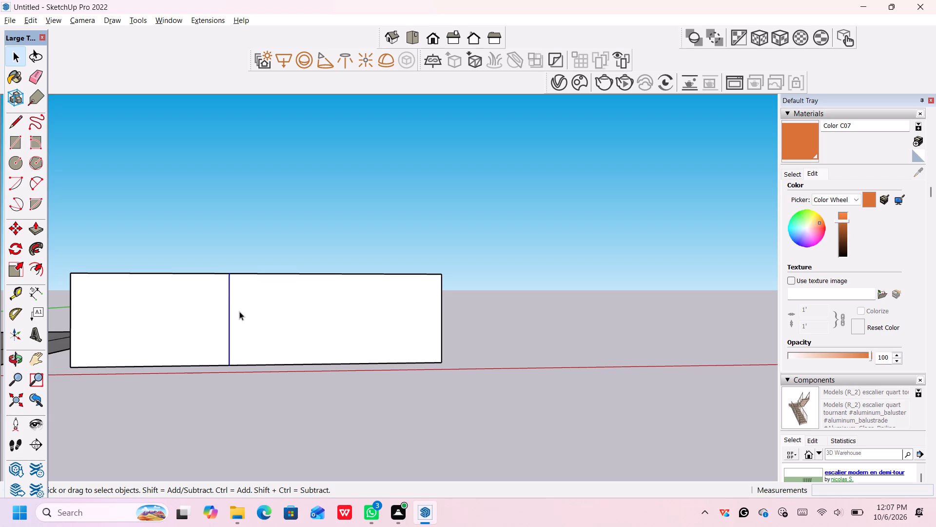
key("Escape")
key("o")
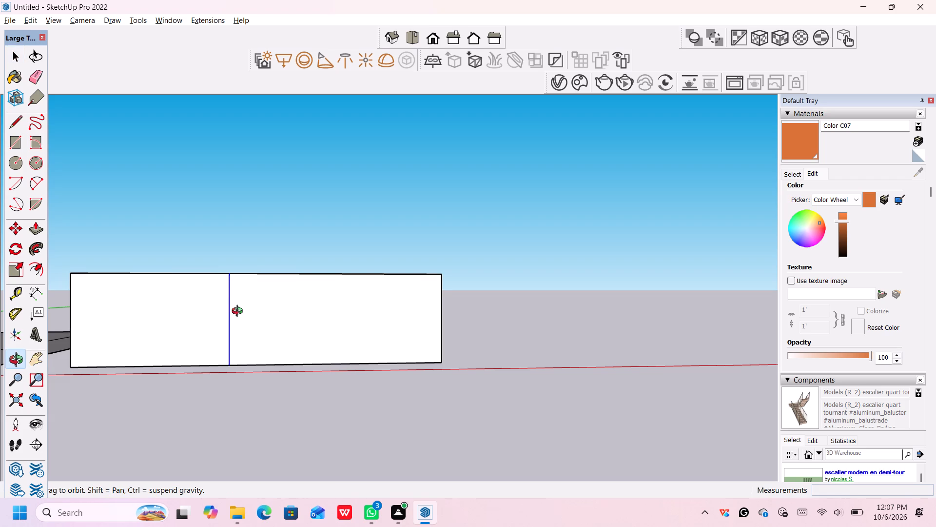
key("f")
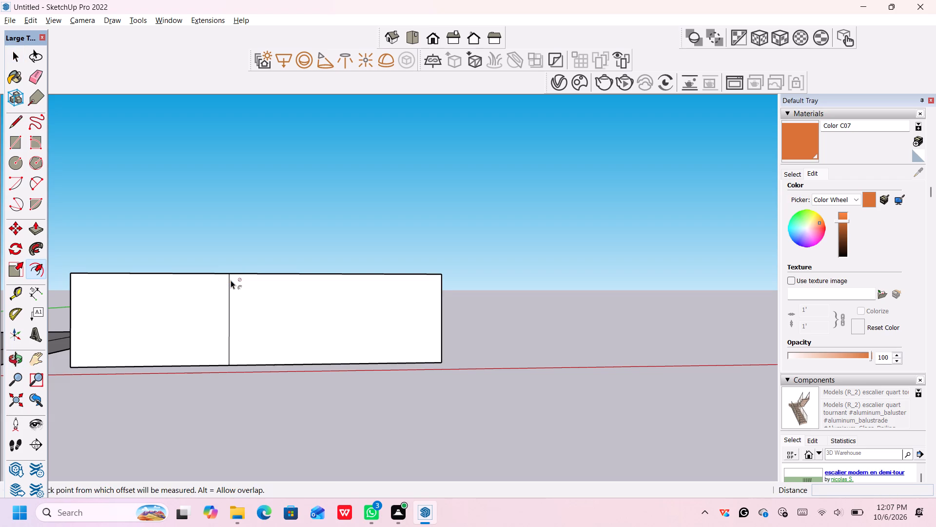
left_click(241, 293)
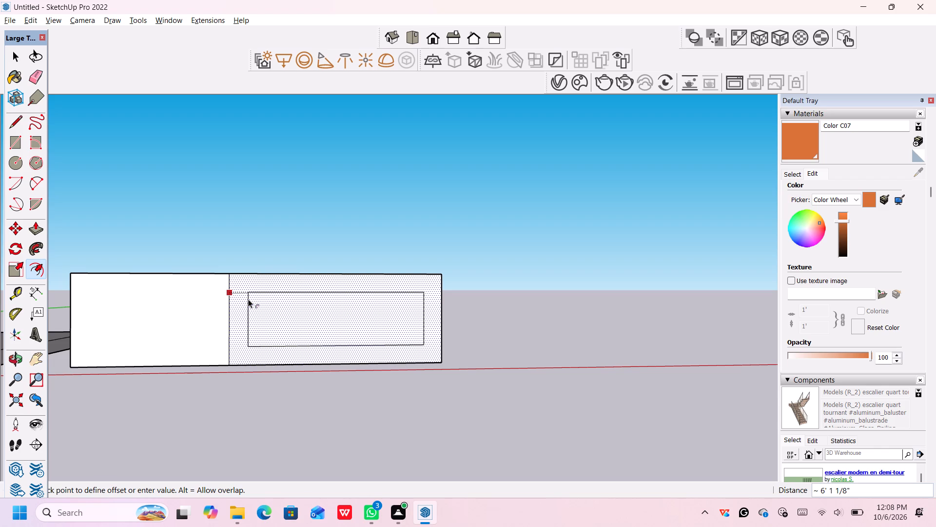
left_click(248, 299)
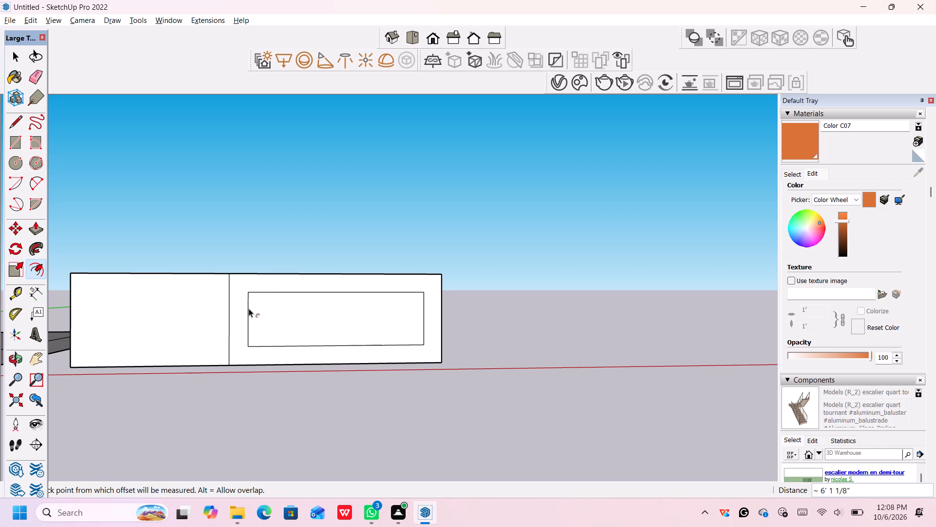
left_click(248, 309)
left_click(248, 309)
left_click(245, 311)
Move the inner rectangle's vertical edge nearest the detached slab inward by about 5' 4", narrowing the opening outline.
key("space")
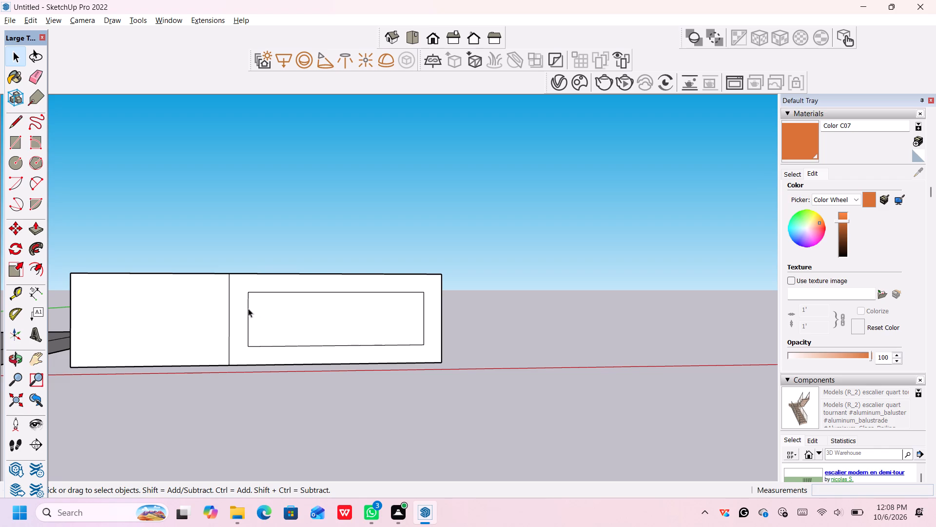
left_click(248, 308)
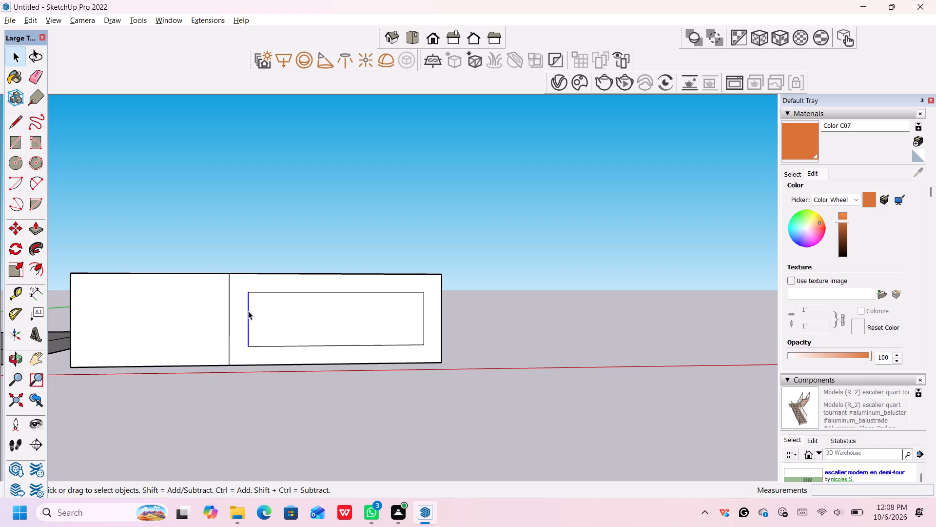
type("m")
key("space")
key("m")
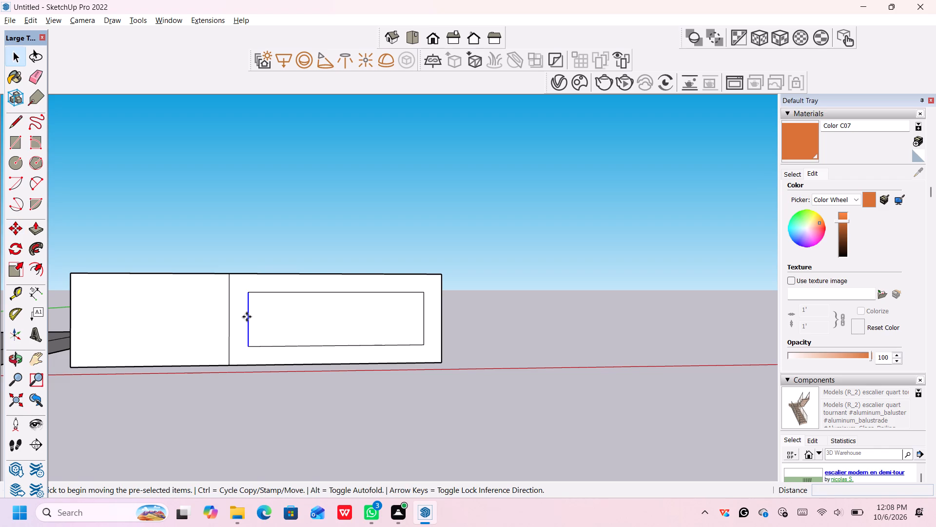
left_click(248, 318)
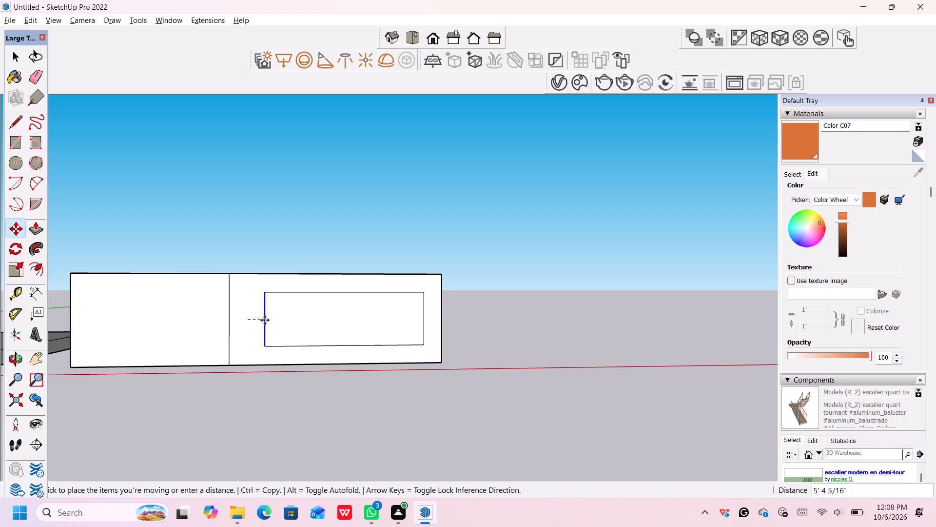
left_click(265, 320)
Draw a vertical line about 17' 10" long across the inner rectangle, roughly a quarter of its width from the slab-side edge.
scroll(290, 329, "up", 1)
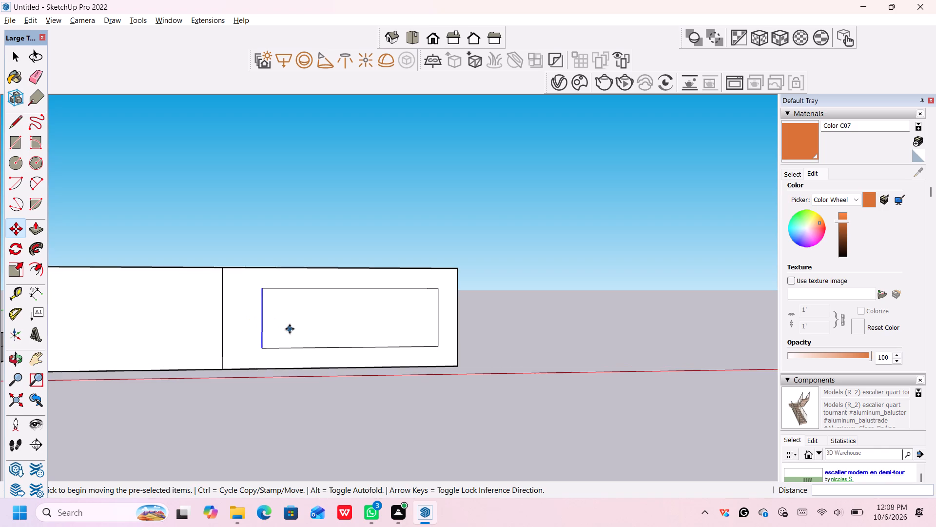
scroll(290, 329, "up", 2)
key("space")
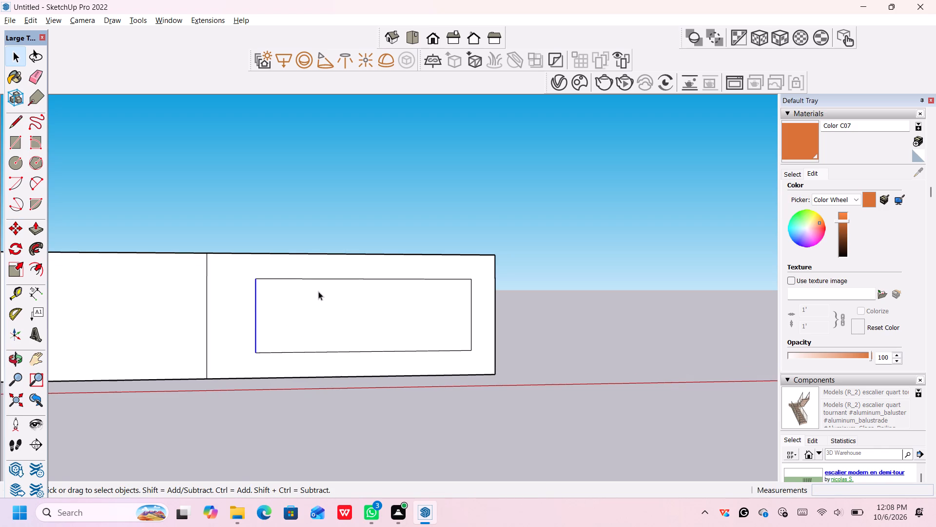
key("l")
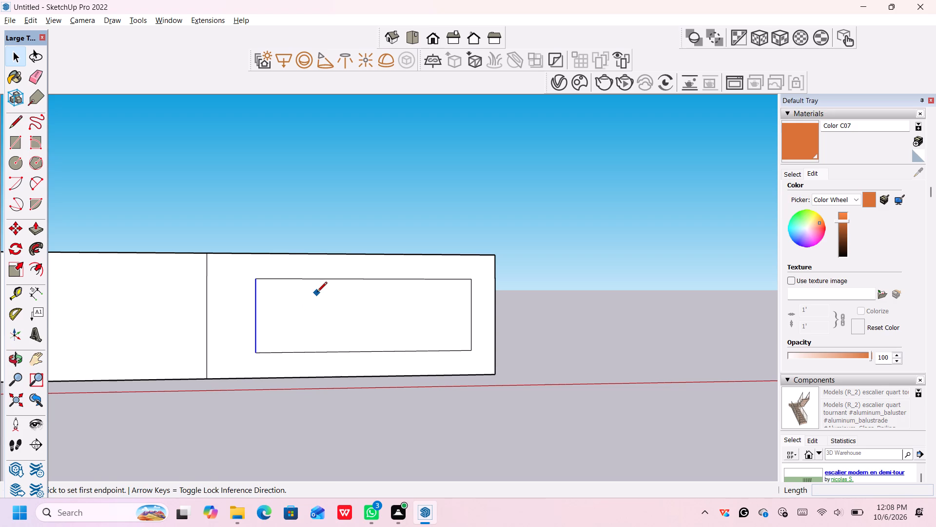
key("Return")
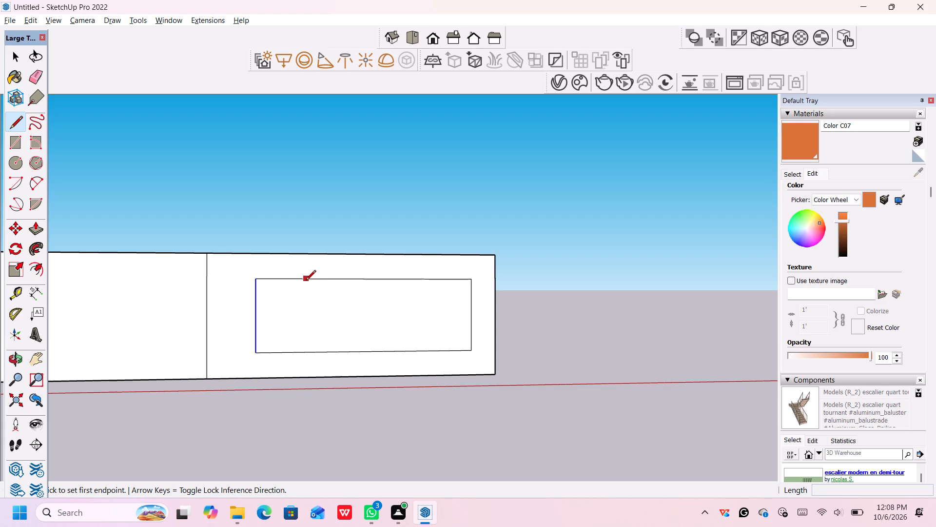
left_click(306, 281)
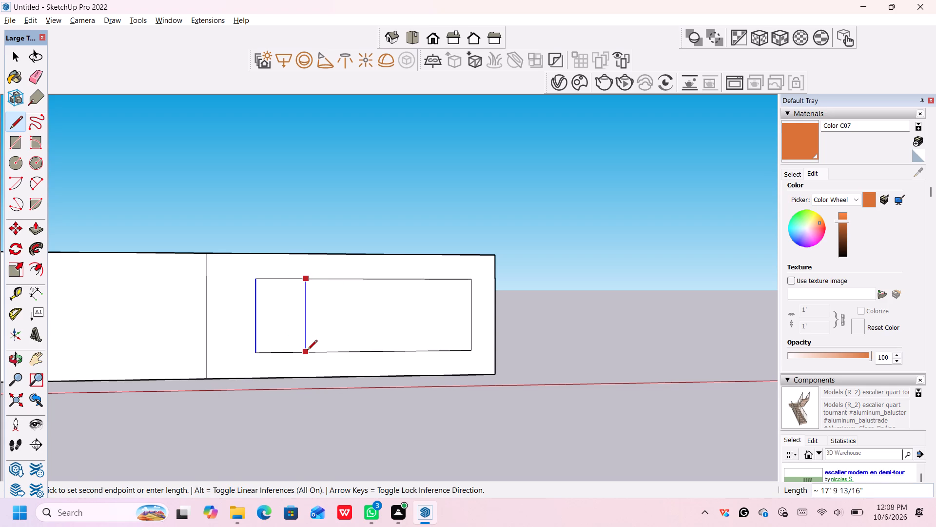
left_click(307, 351)
key("space")
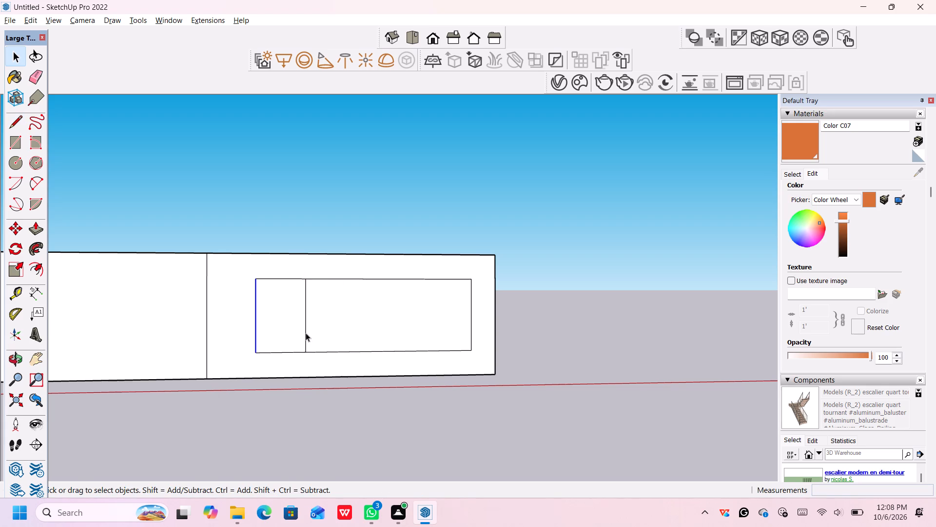
Draw a second full-height vertical line about 17' 10" long just beside the first, on the side away from the slab.
left_click(305, 333)
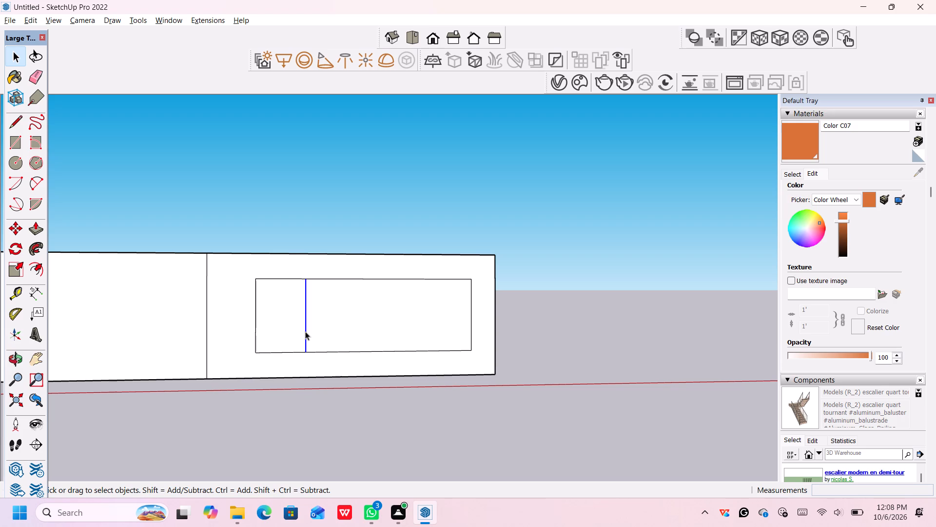
key("l")
key("Return")
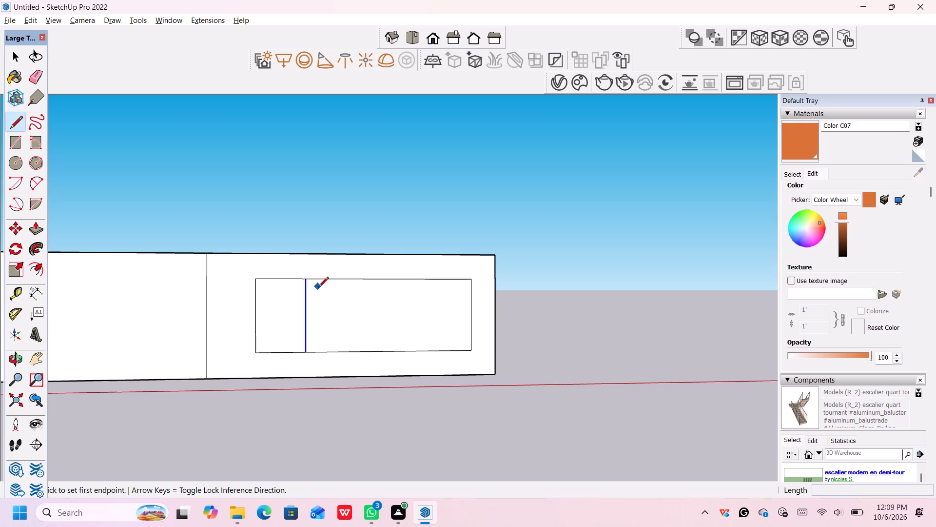
scroll(309, 279, "up", 10)
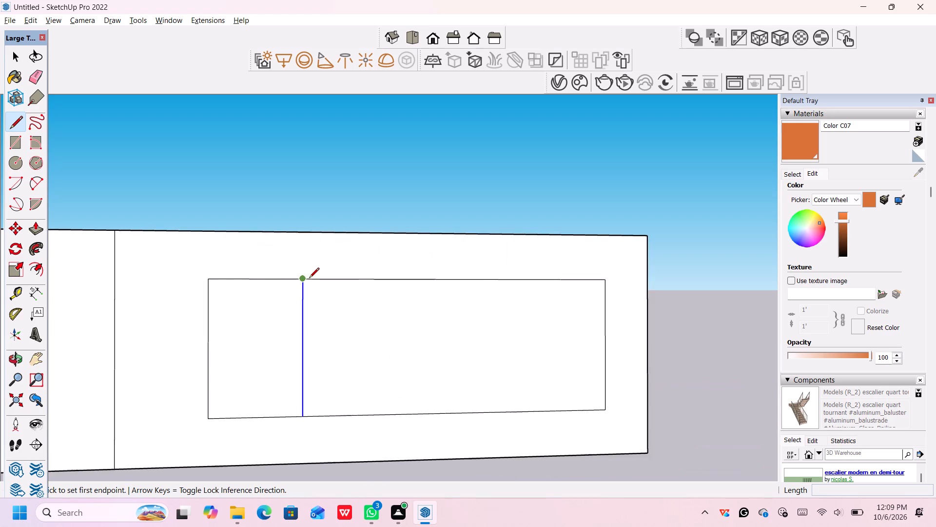
scroll(309, 279, "up", 6)
left_click(309, 280)
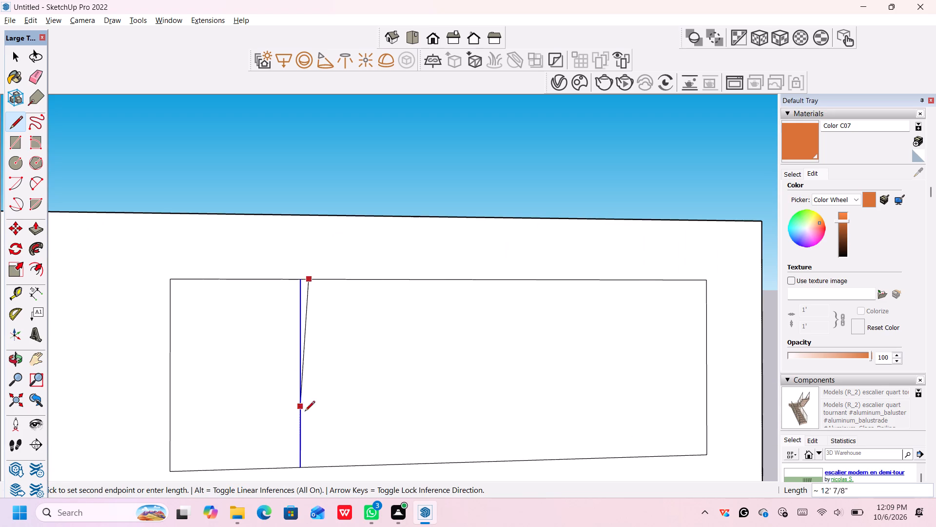
left_click(311, 467)
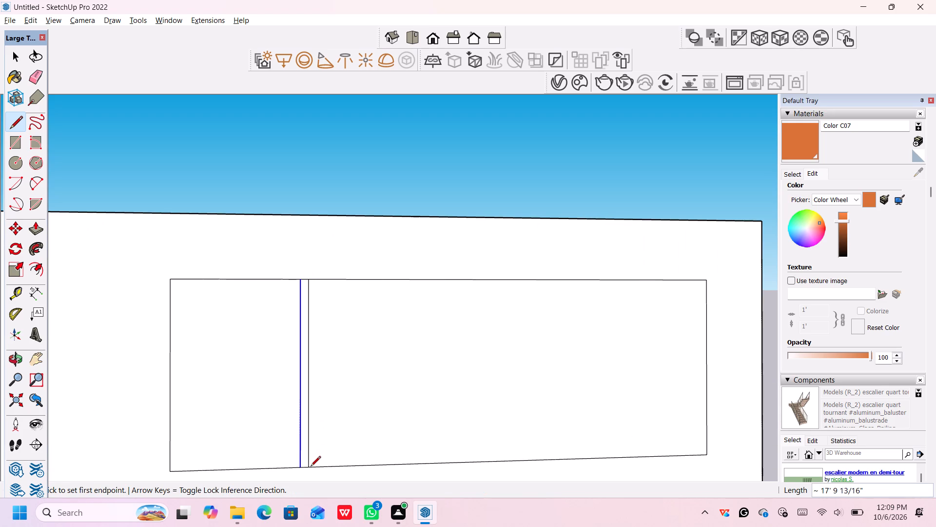
key("space")
Move the second vertical line about 1' 5" farther from the first to widen the narrow strip between them.
scroll(327, 429, "down", 5)
scroll(356, 402, "down", 3)
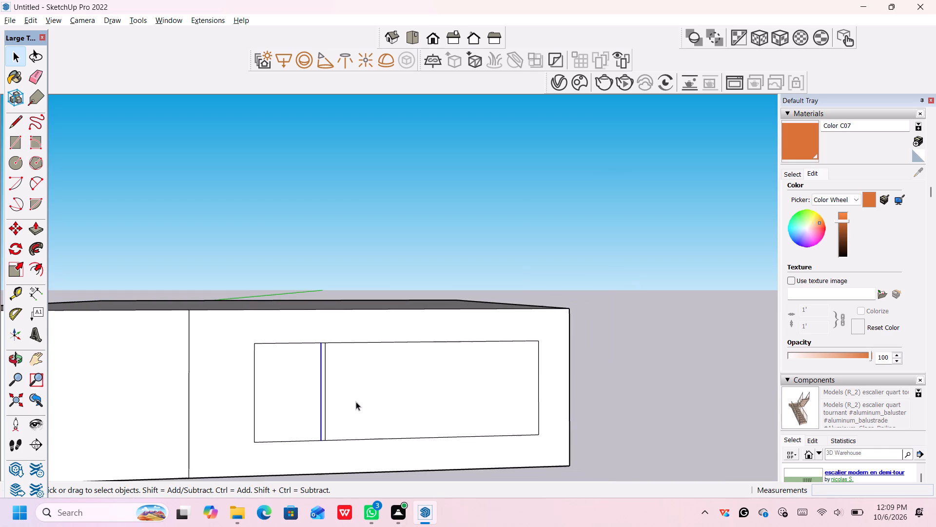
scroll(357, 402, "down", 2)
middle_click_drag(355, 421, 351, 399)
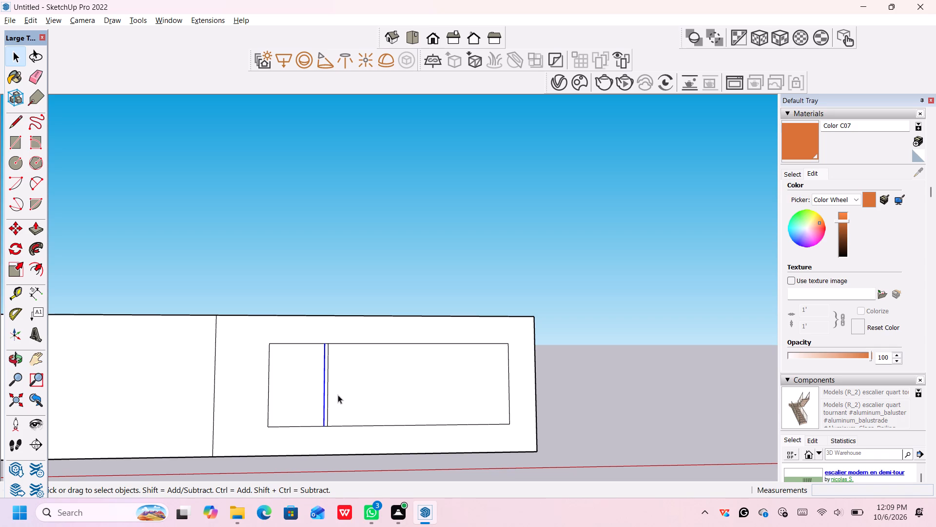
left_click(328, 383)
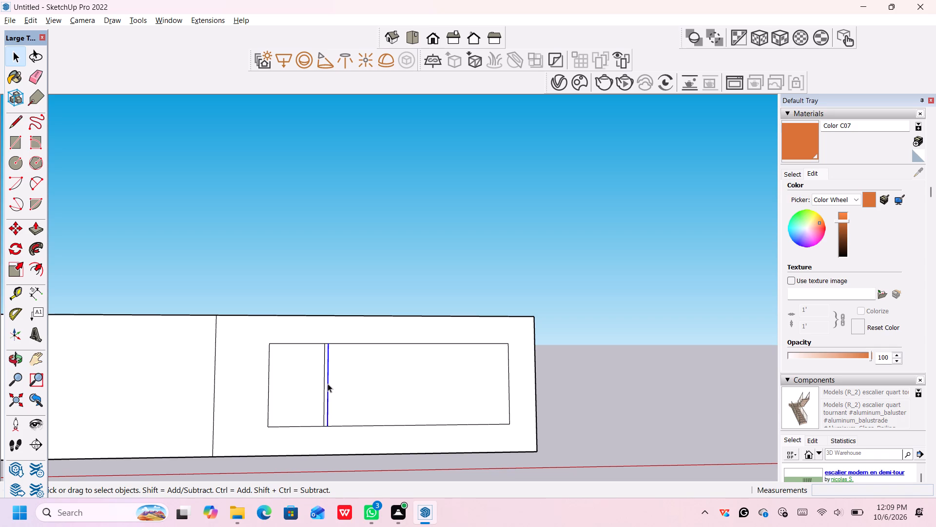
key("m")
left_click(328, 384)
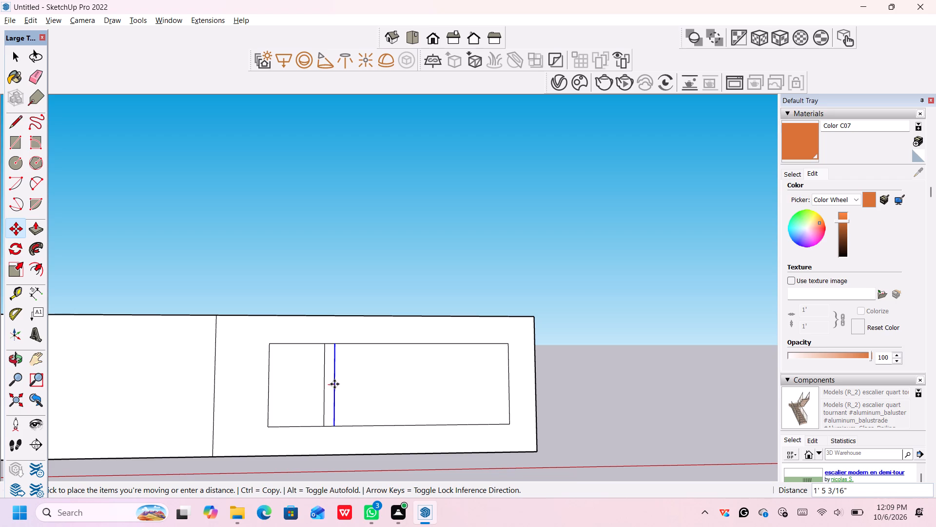
scroll(334, 384, "up", 1)
left_click(334, 385)
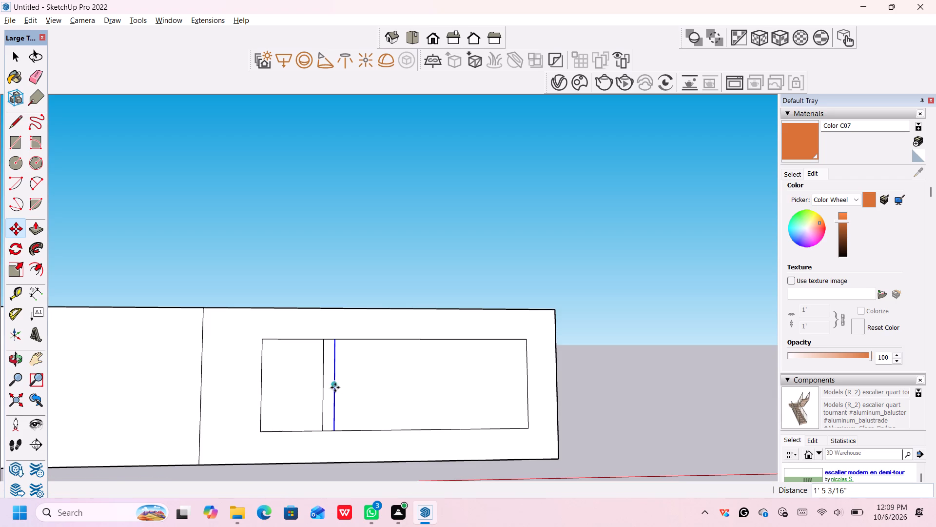
scroll(348, 412, "down", 1)
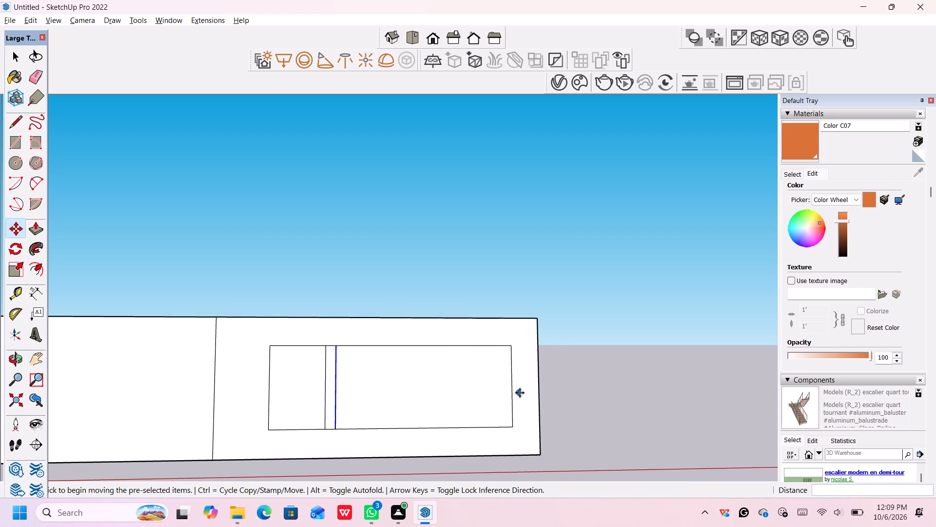
middle_click_drag(565, 358, 573, 397)
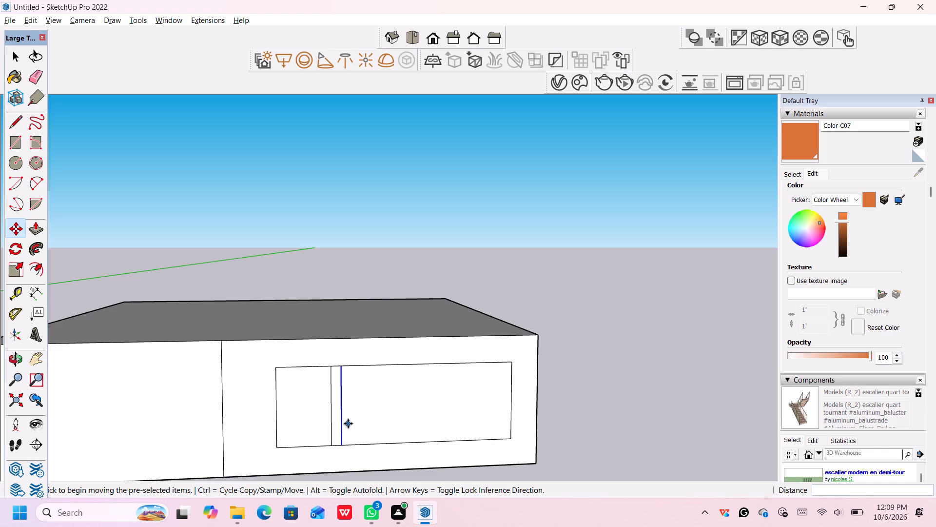
key("space")
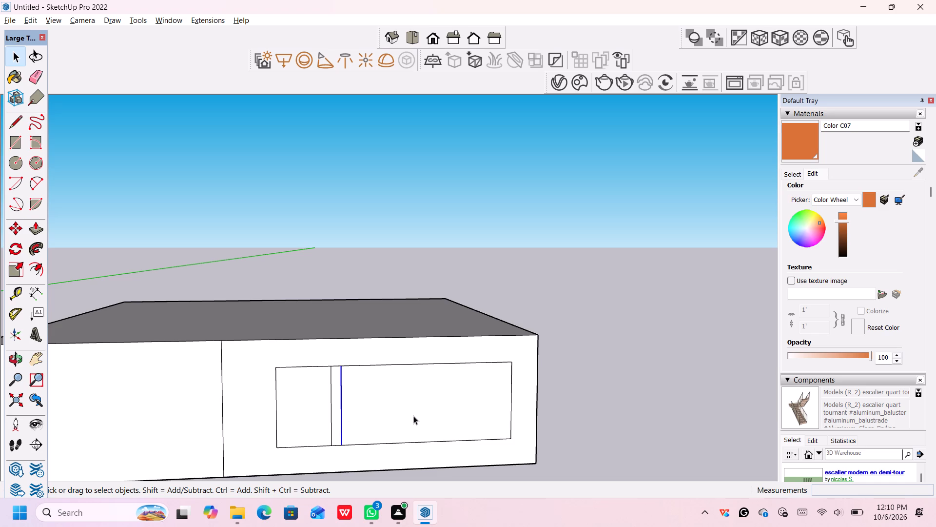
Push/Pull the frame face around the inner rectangle outward from the block's front by 5'.
scroll(424, 423, "down", 3)
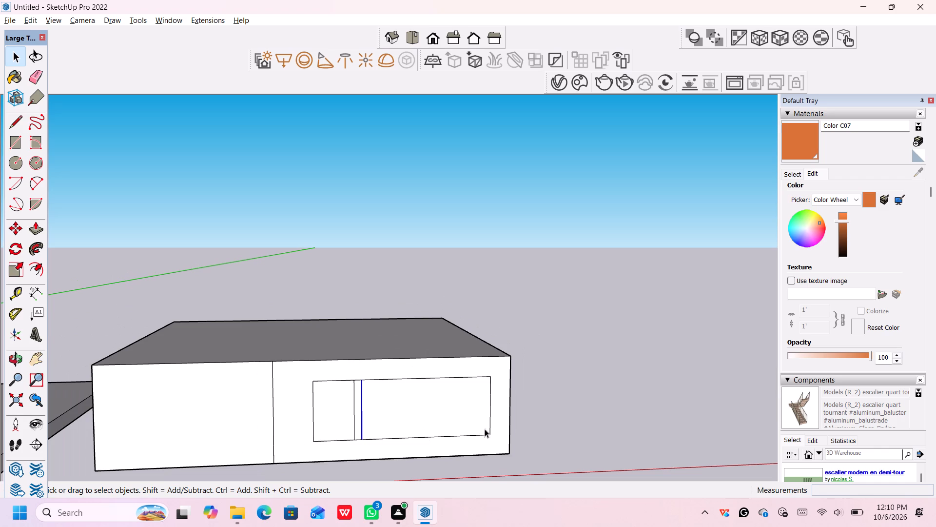
middle_click_drag(471, 449, 464, 414)
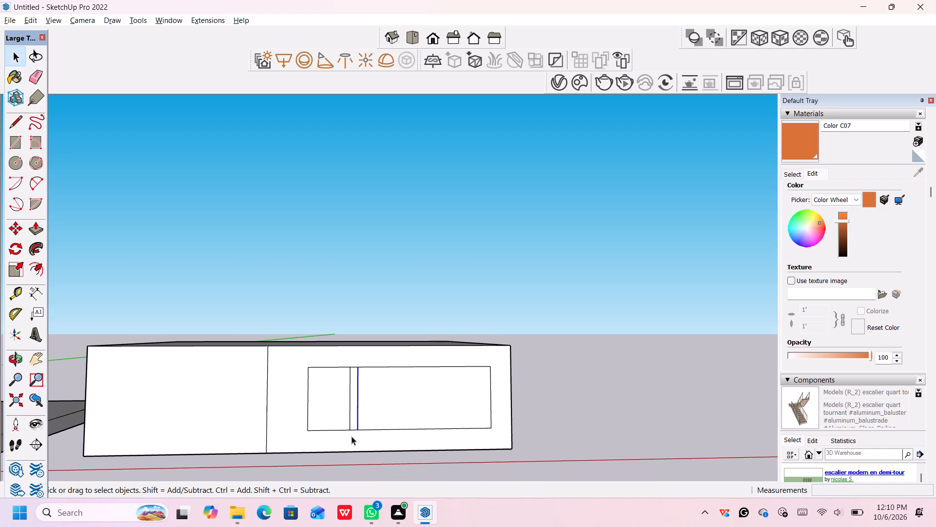
scroll(351, 436, "down", 2)
middle_click_drag(321, 442, 376, 442)
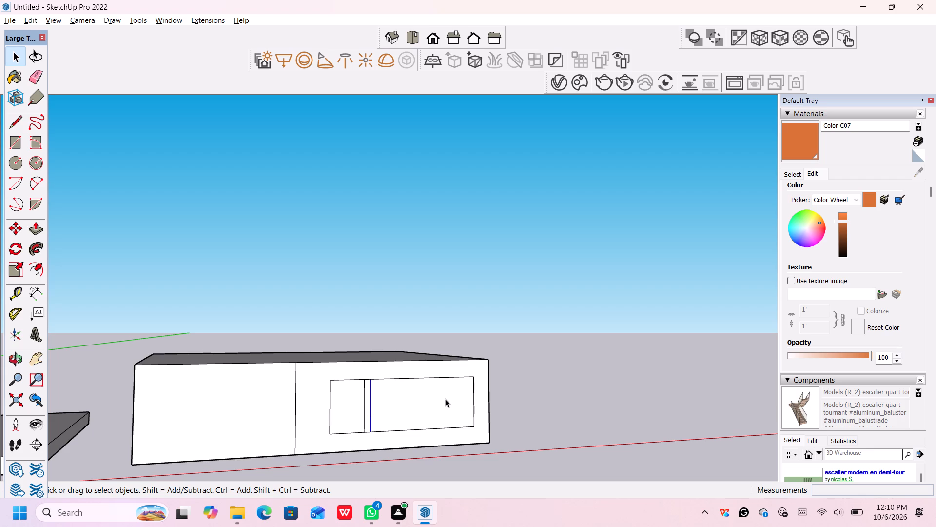
middle_click_drag(431, 403, 403, 400)
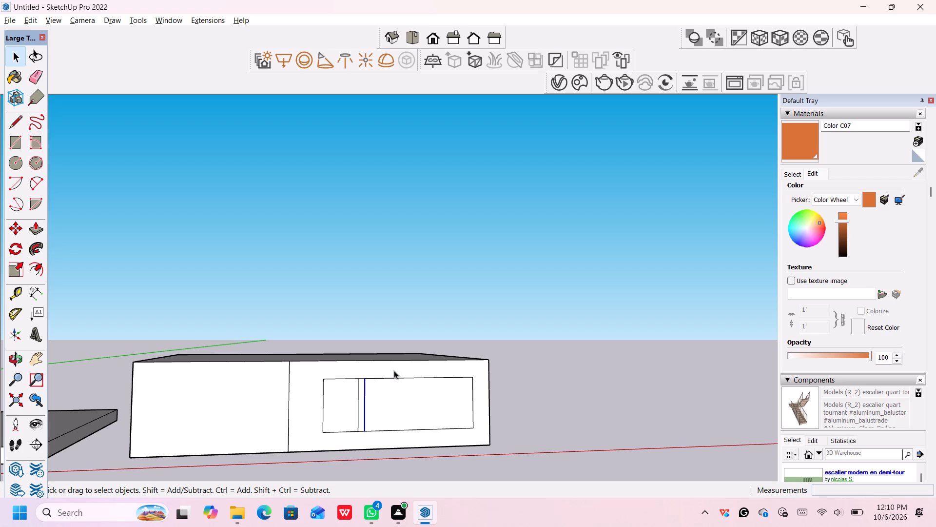
left_click(33, 225)
left_click(305, 373)
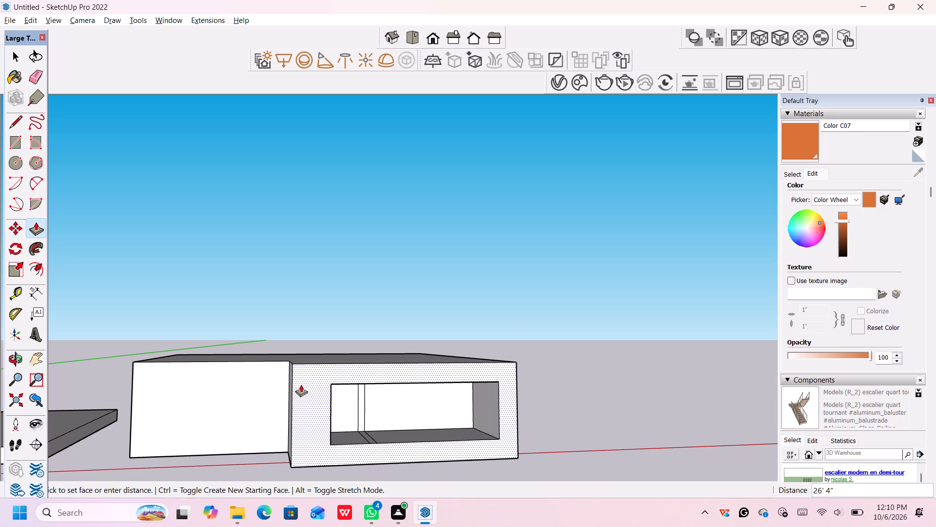
scroll(300, 382, "up", 1)
middle_click_drag(298, 382, 310, 385)
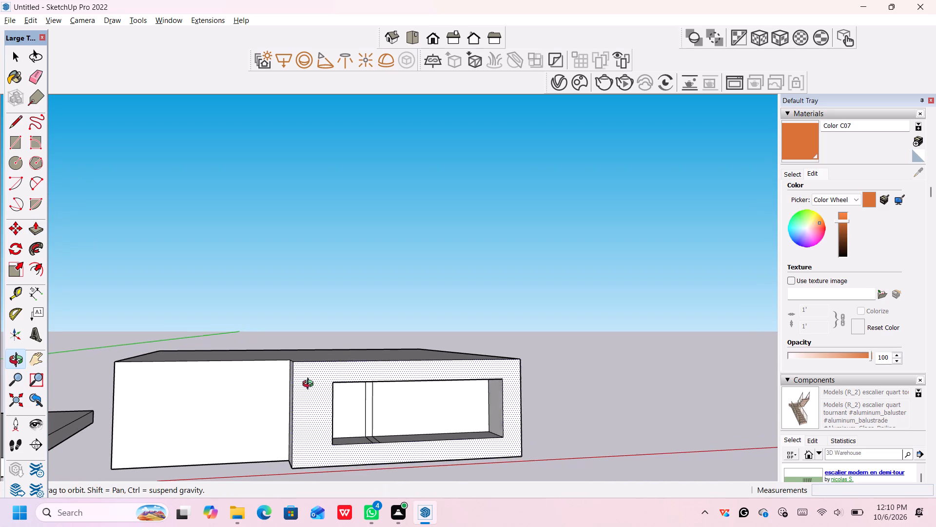
middle_click_drag(310, 385, 374, 404)
middle_click_drag(374, 404, 409, 404)
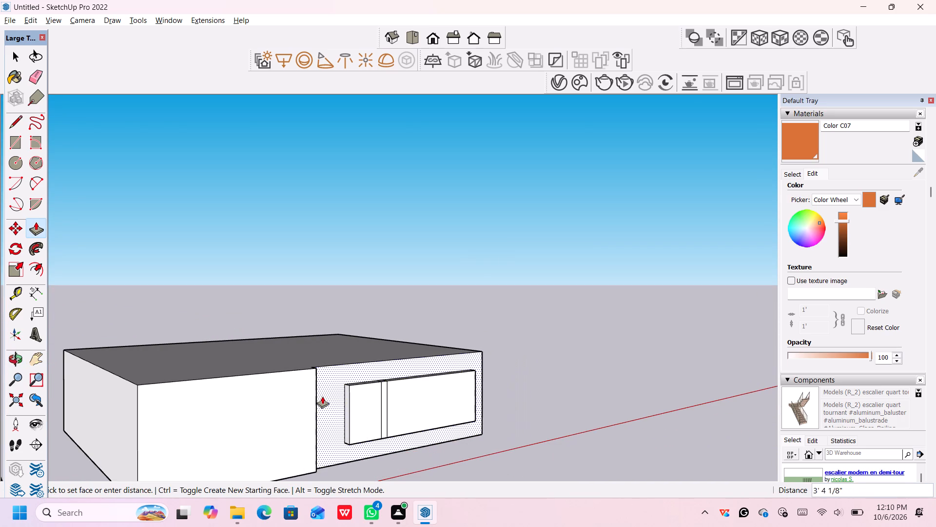
middle_click_drag(322, 396, 403, 421)
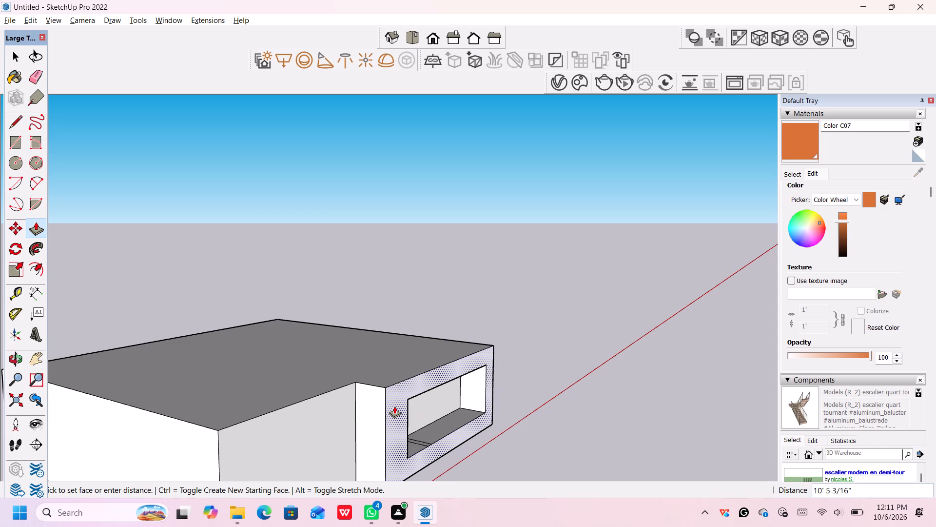
type("5'")
key("Return")
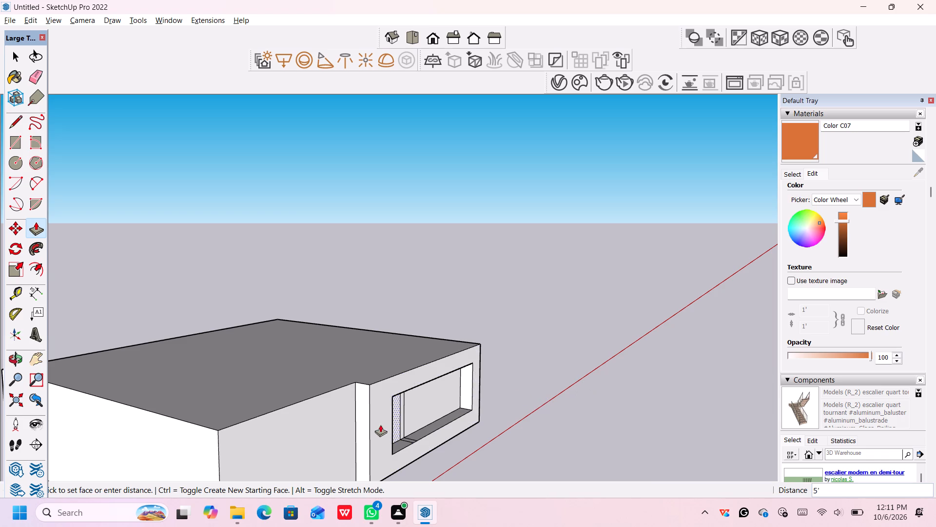
Push/Pull the same frame face around the opening outward by a further 3'.
left_click(375, 413)
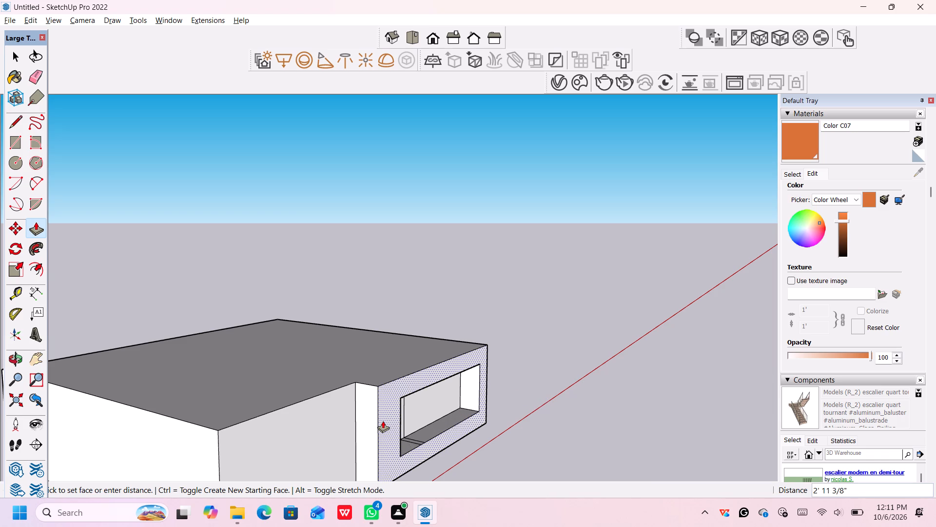
type("3'")
key("Return")
scroll(429, 443, "down", 4)
middle_click_drag(442, 454, 435, 451)
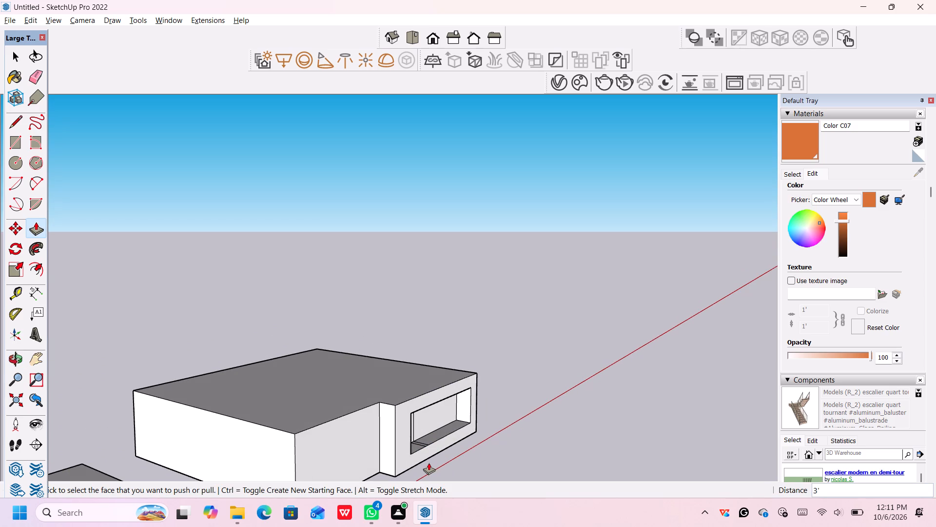
Undo the last two outward pushes of the frame face around the divided opening.
key("ctrl+z")
key("ctrl+z")
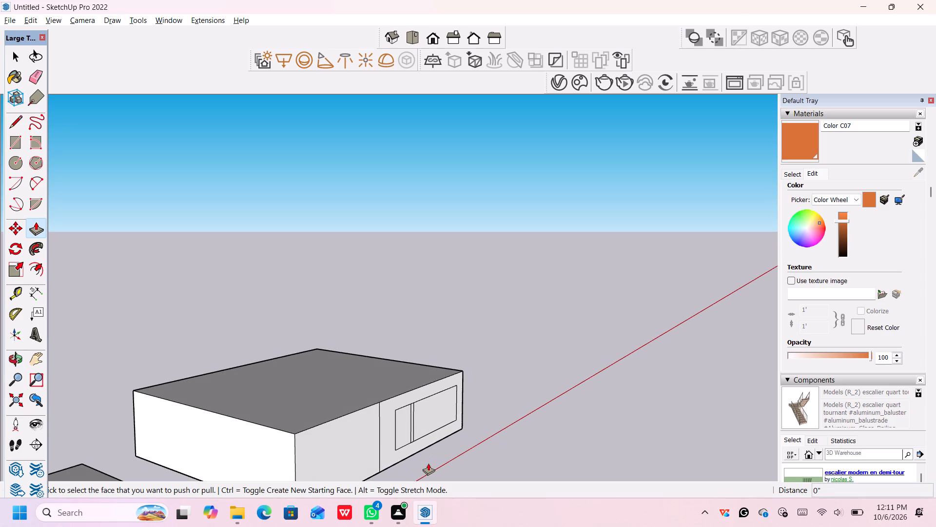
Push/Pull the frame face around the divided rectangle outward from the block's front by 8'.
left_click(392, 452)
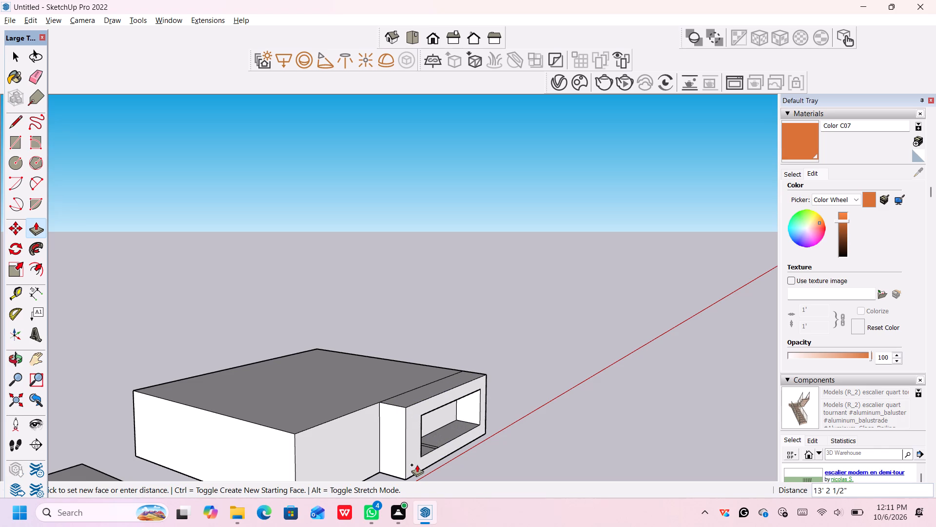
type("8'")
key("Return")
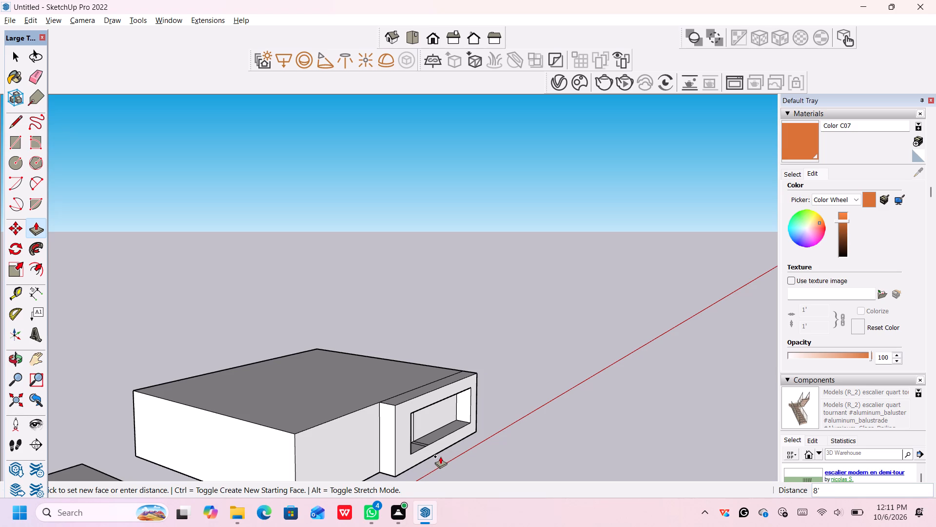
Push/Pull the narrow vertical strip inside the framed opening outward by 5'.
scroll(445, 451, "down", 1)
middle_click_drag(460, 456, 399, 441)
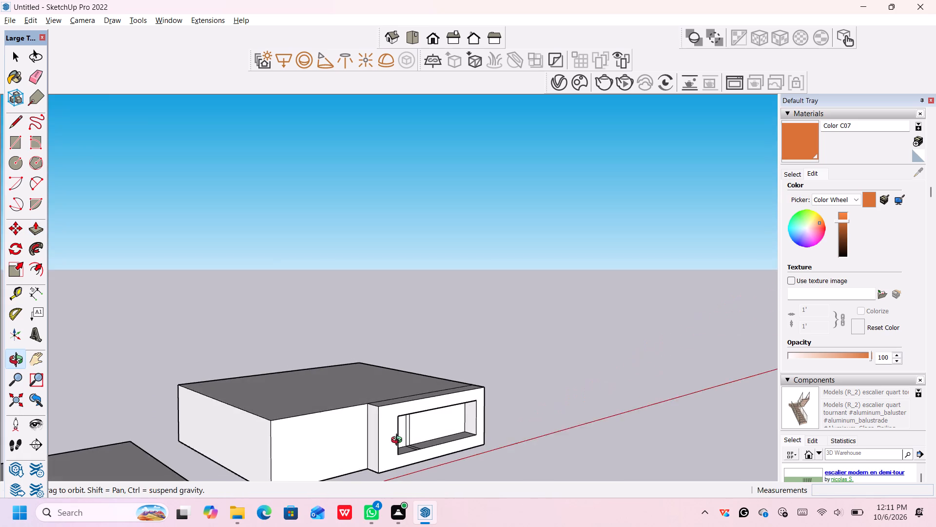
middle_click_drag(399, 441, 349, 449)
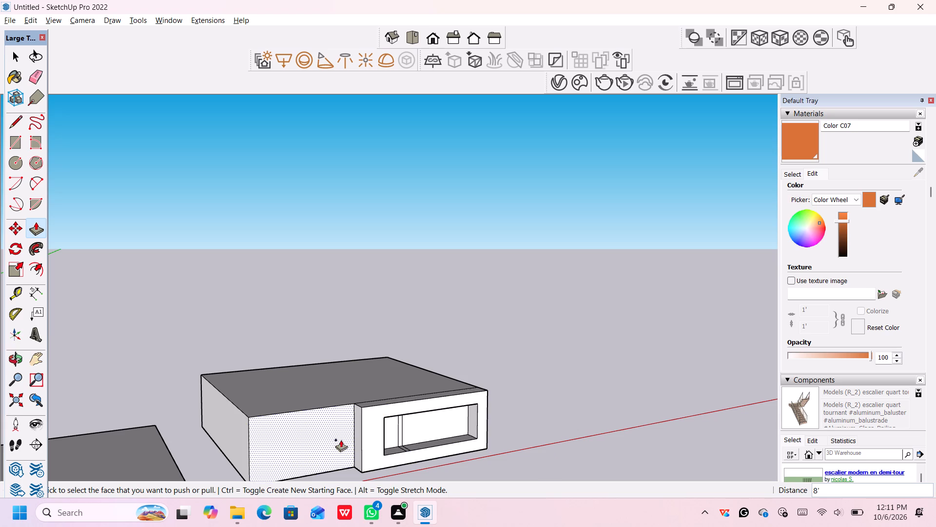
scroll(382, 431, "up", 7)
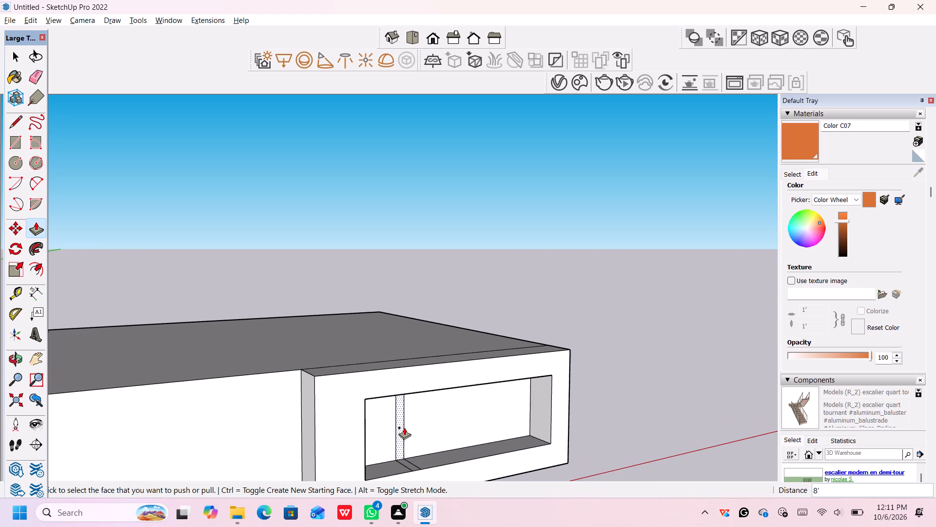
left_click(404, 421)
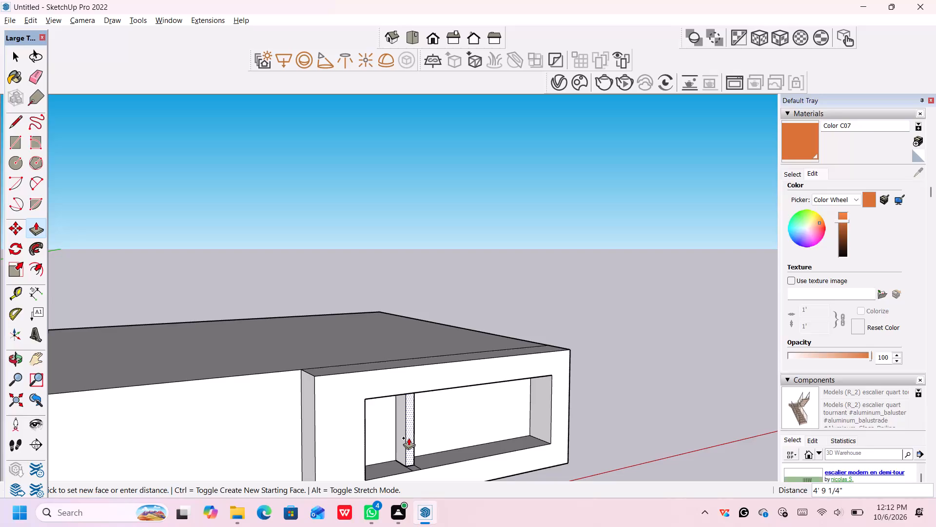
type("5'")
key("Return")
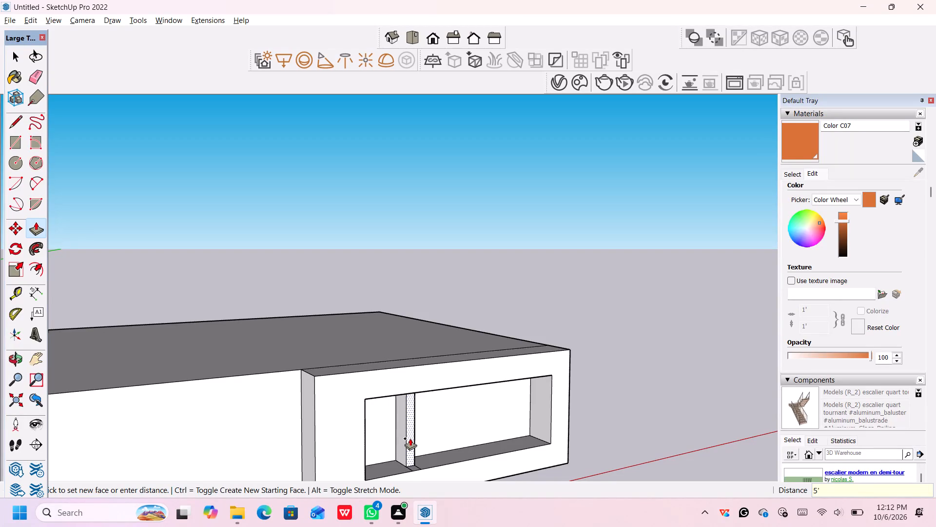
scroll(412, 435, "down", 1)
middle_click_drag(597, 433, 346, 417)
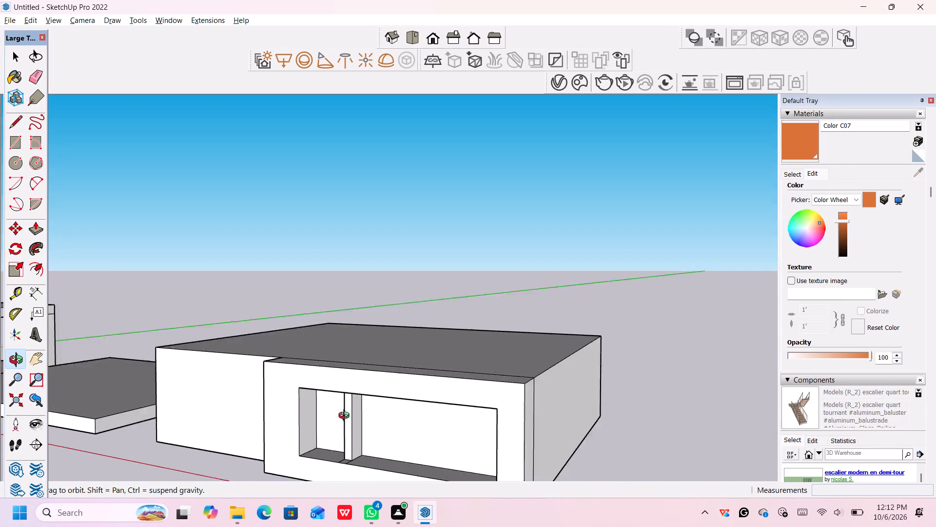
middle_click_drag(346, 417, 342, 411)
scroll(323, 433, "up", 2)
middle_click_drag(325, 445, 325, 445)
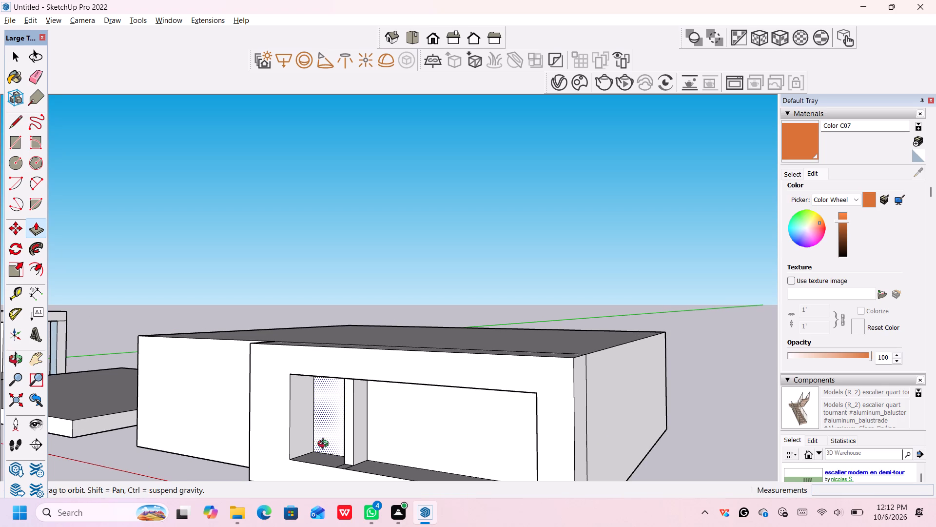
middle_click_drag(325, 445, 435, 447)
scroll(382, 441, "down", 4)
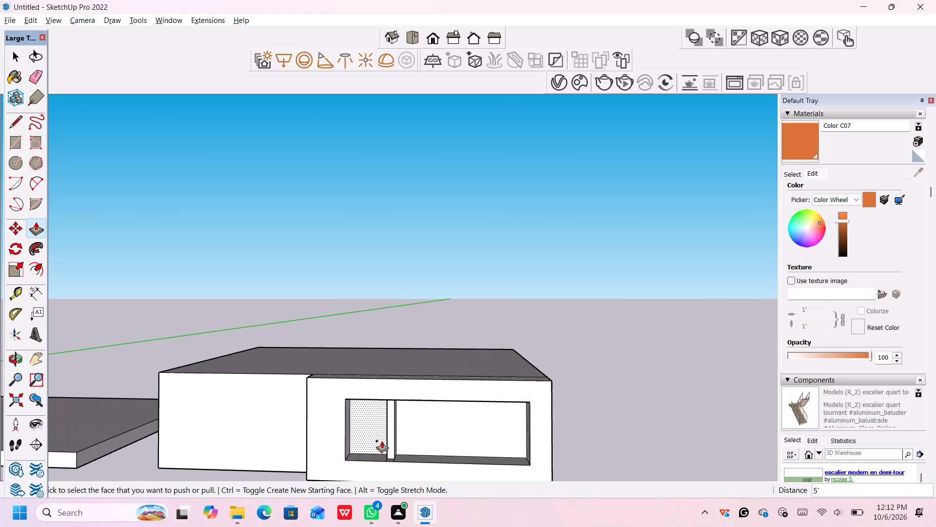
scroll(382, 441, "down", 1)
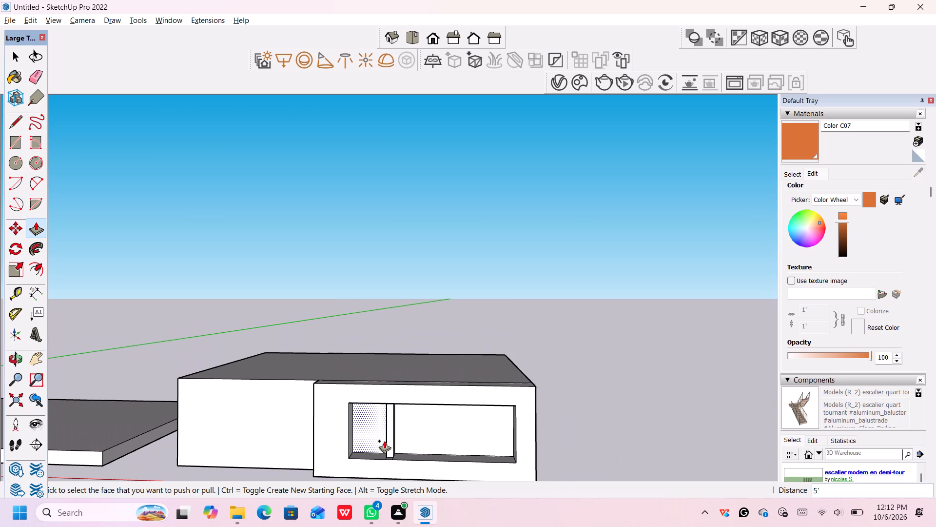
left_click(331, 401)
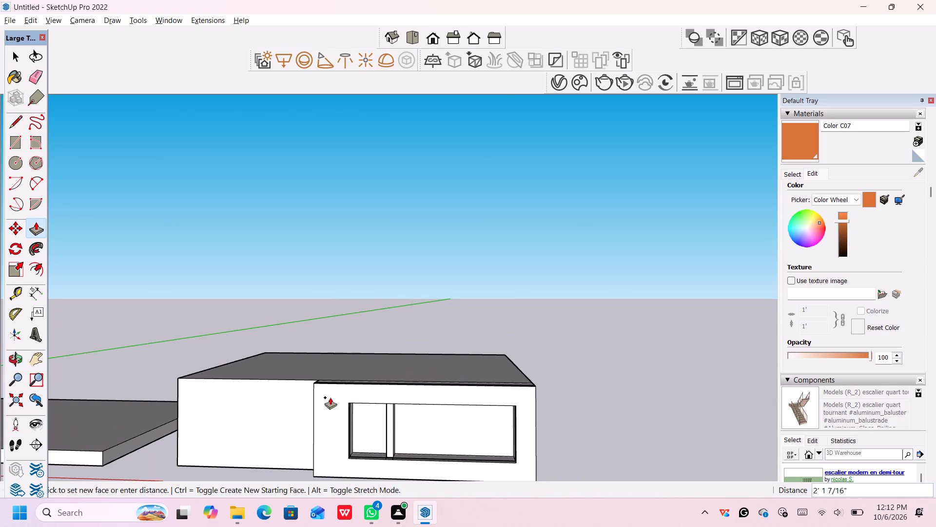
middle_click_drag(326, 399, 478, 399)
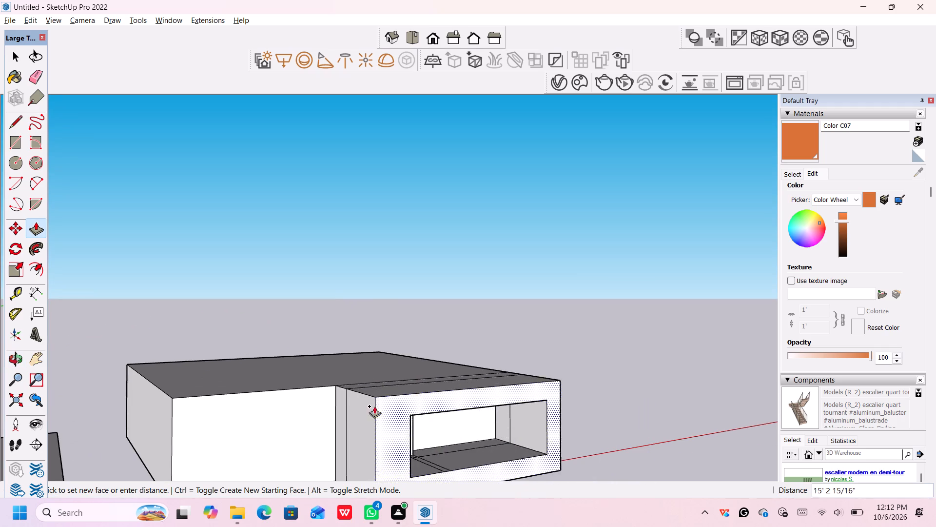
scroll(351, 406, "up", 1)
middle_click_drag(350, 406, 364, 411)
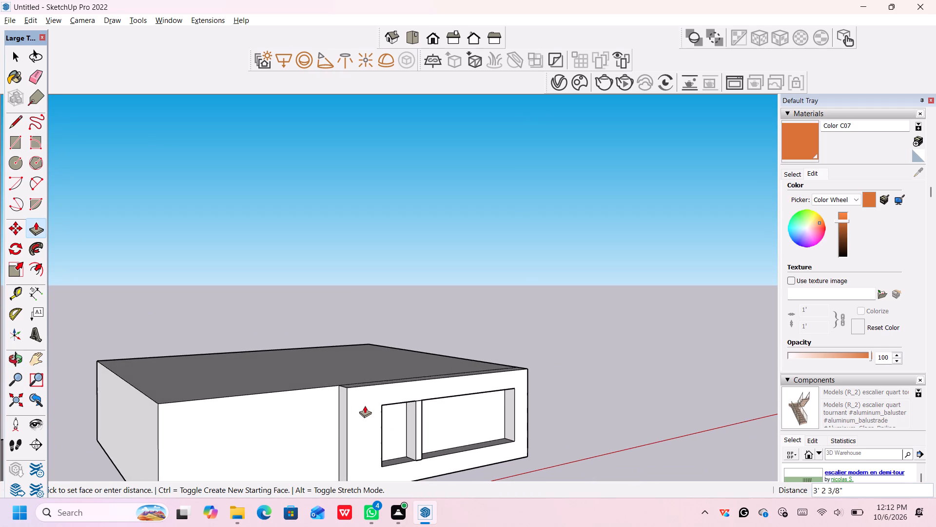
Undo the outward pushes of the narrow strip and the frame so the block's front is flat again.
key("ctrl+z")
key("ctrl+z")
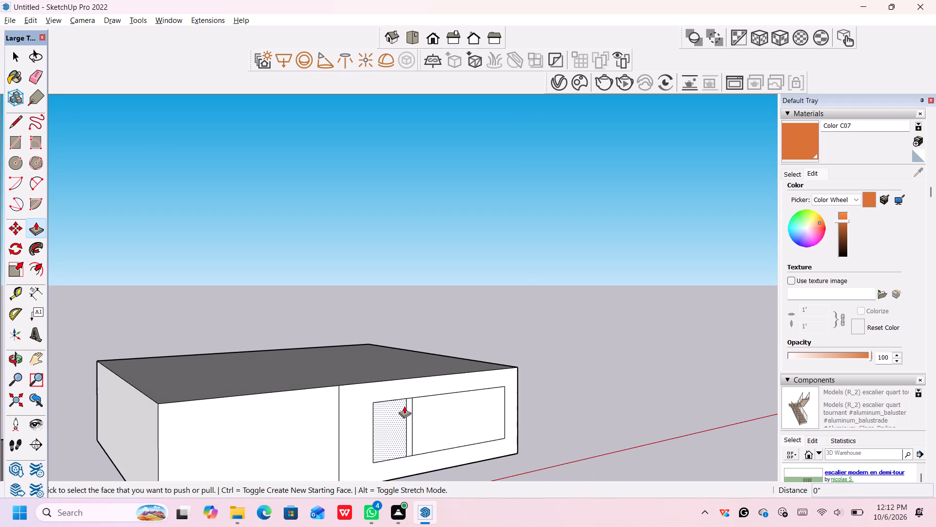
Push/Pull the narrow vertical strip between the two dividing lines outward from the block's front by 5'.
left_click(410, 411)
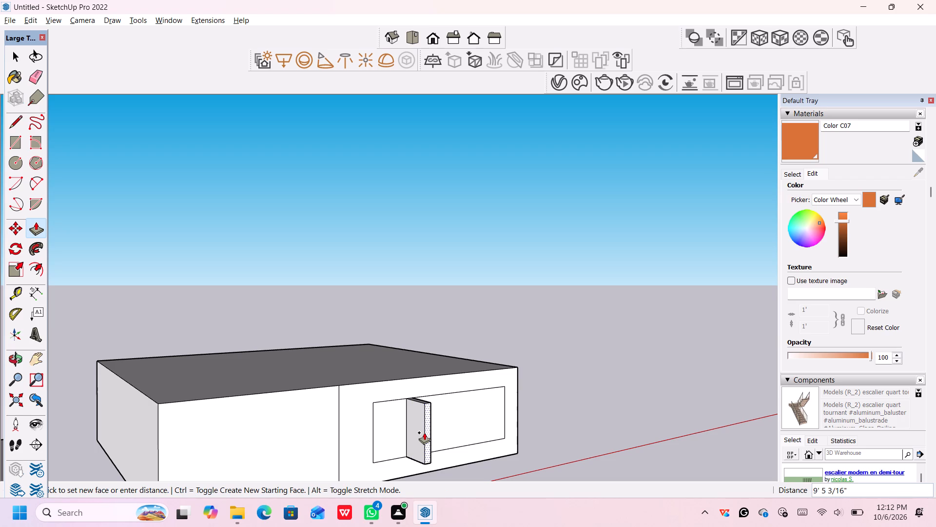
type("5'")
key("Return")
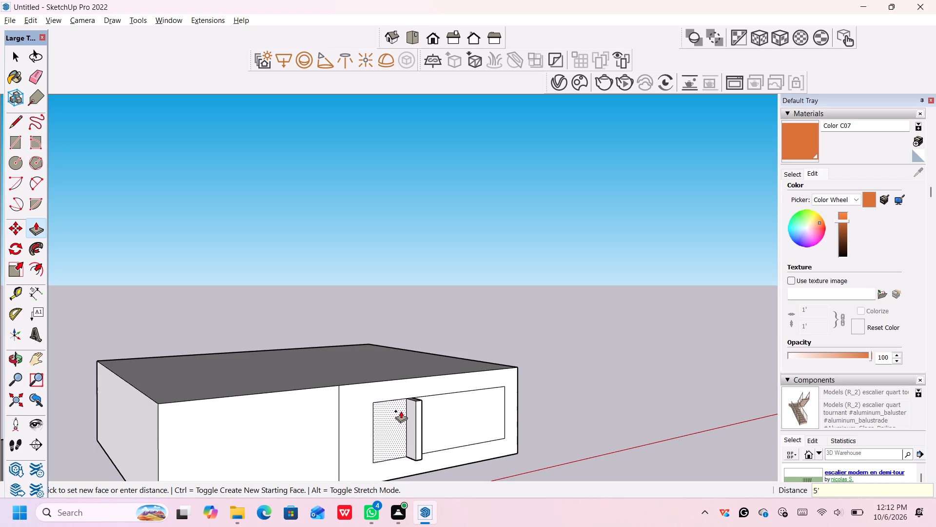
Push/Pull the frame face surrounding the divided rectangle outward from the block's front by 7'.
left_click(400, 389)
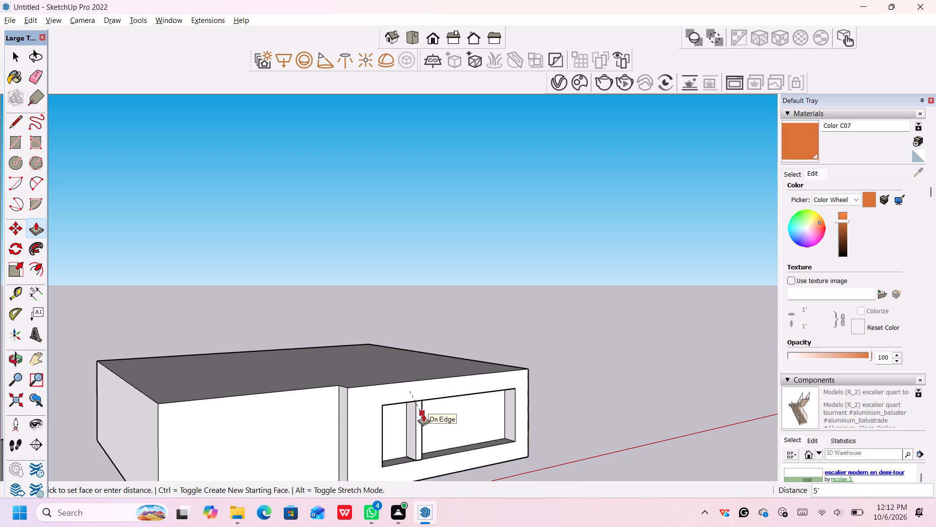
type("7'")
key("Return")
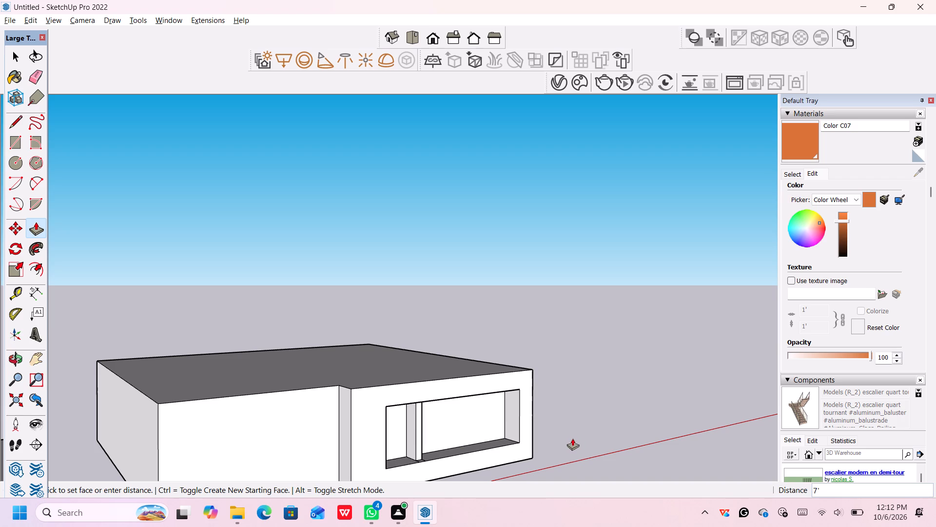
middle_click_drag(604, 432, 505, 398)
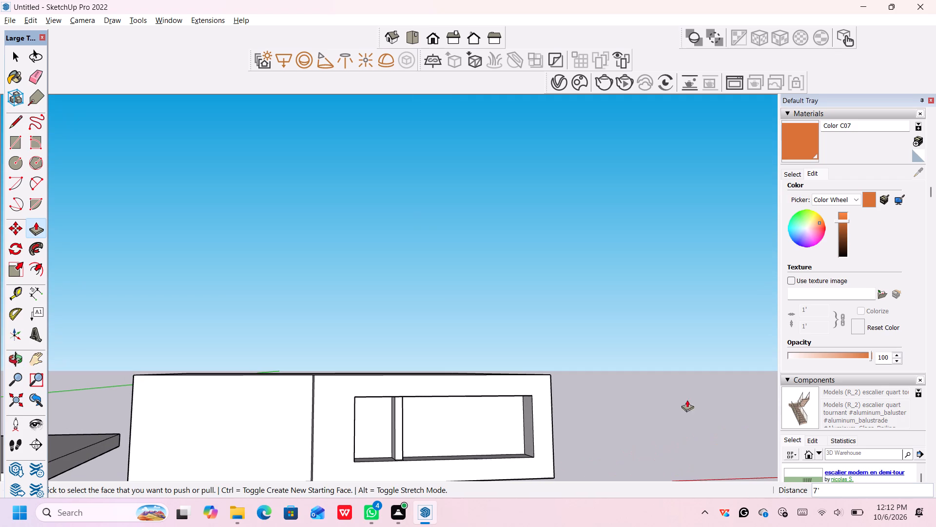
Search the 3D Warehouse components for "grill".
scroll(875, 389, "down", 3)
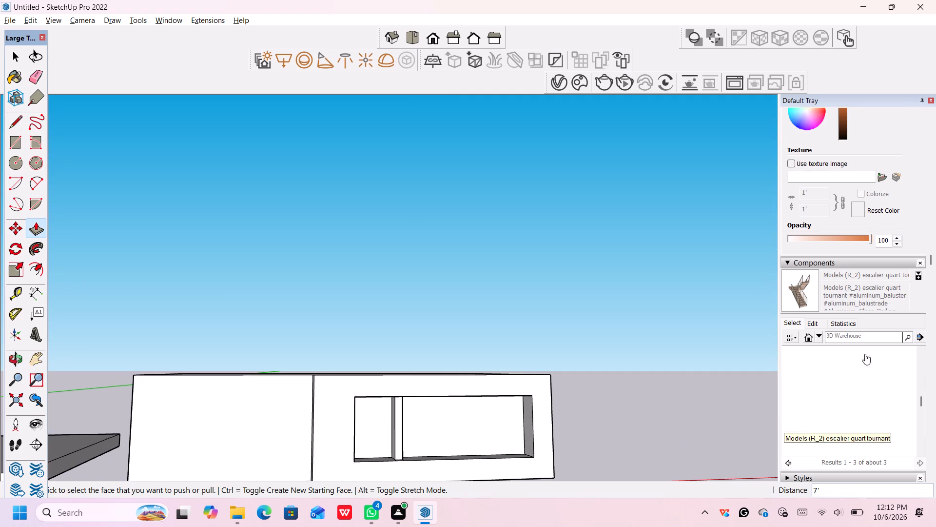
left_click(867, 338)
type("gr")
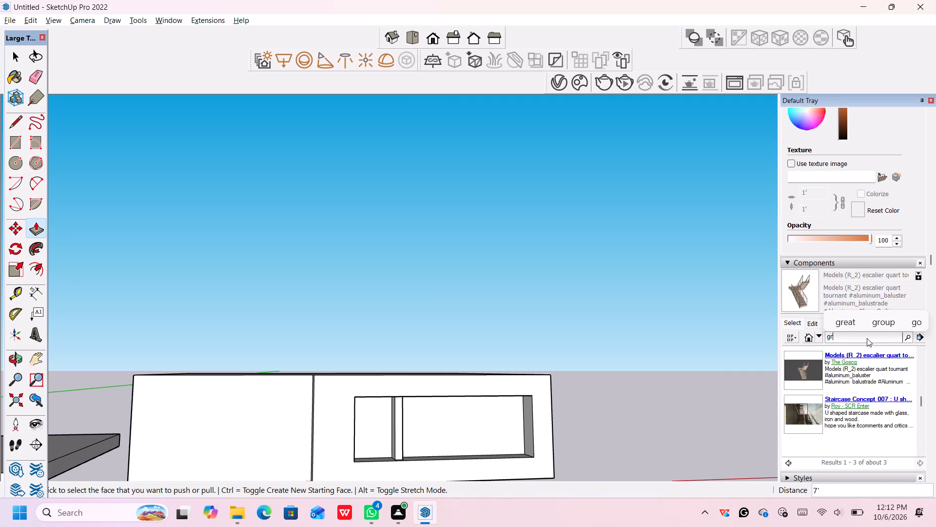
key("i")
type("ll")
key("Return")
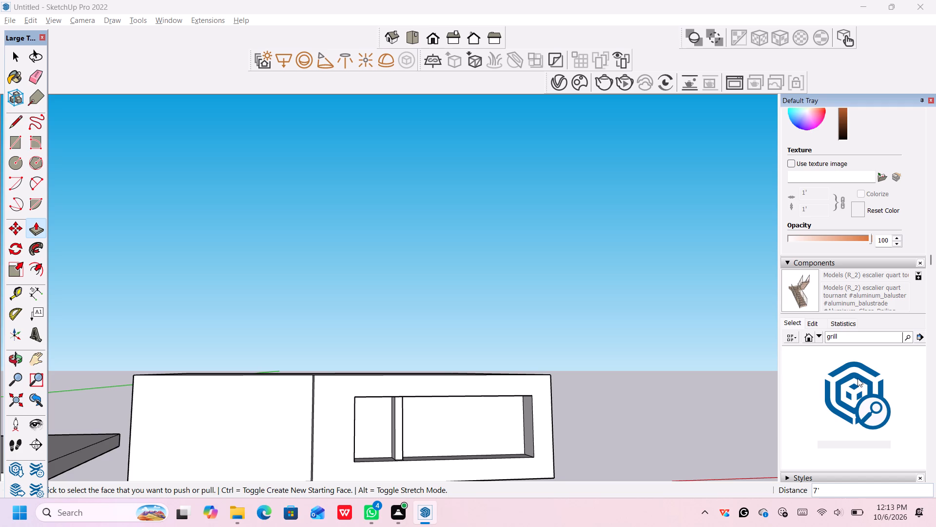
left_click(852, 336)
left_click(845, 336)
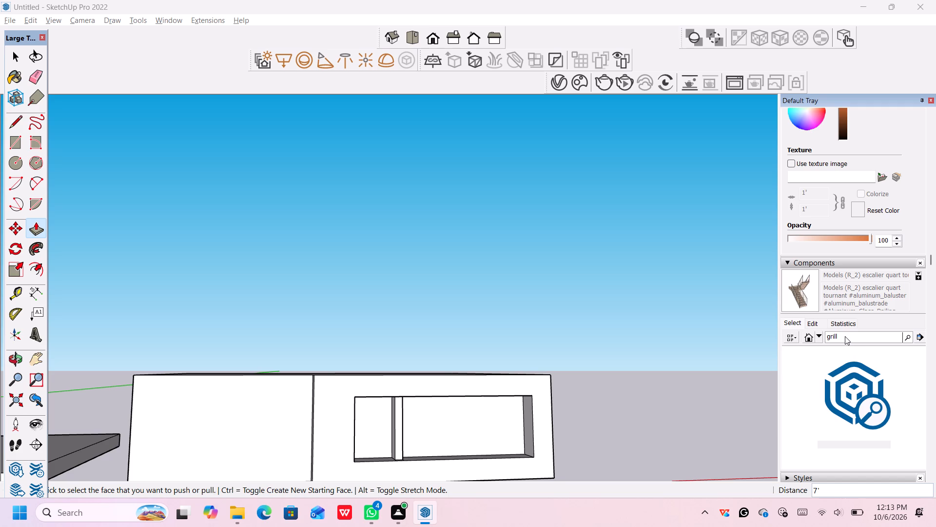
left_click(836, 337)
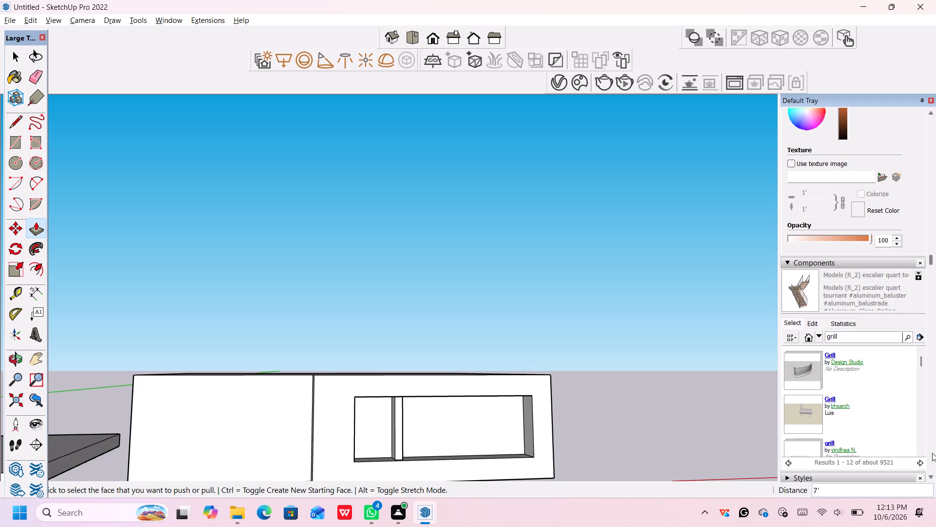
Look through the grill search results for a suitable model and open one of the listed grills.
scroll(829, 410, "down", 3)
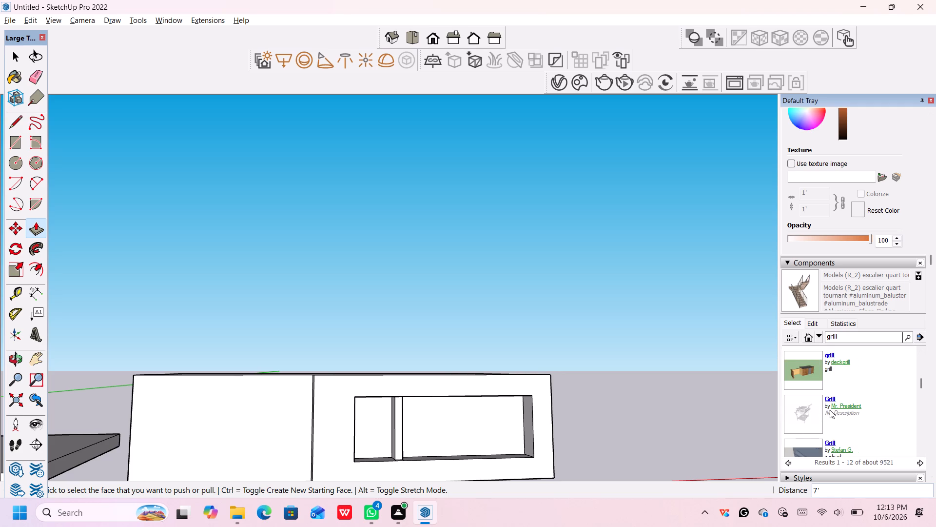
scroll(830, 410, "down", 4)
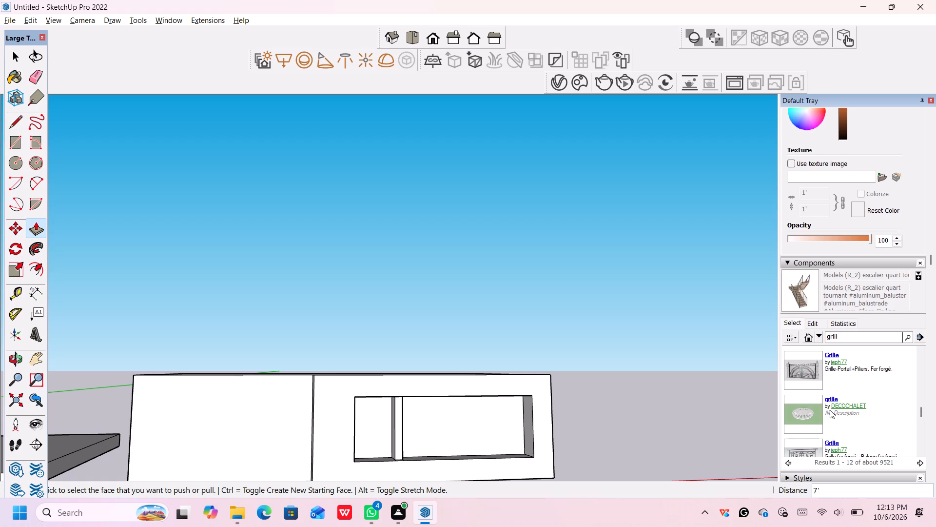
scroll(830, 410, "down", 3)
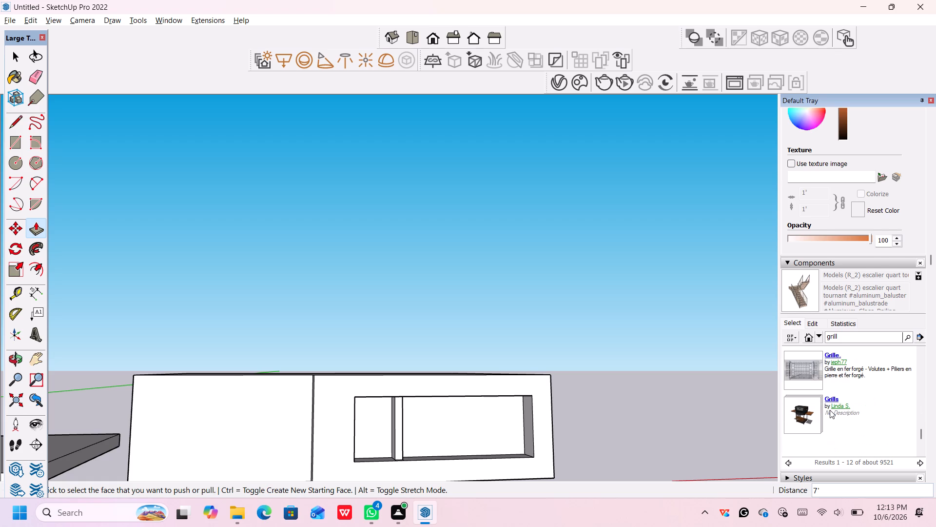
scroll(830, 410, "down", 2)
double_click(802, 316)
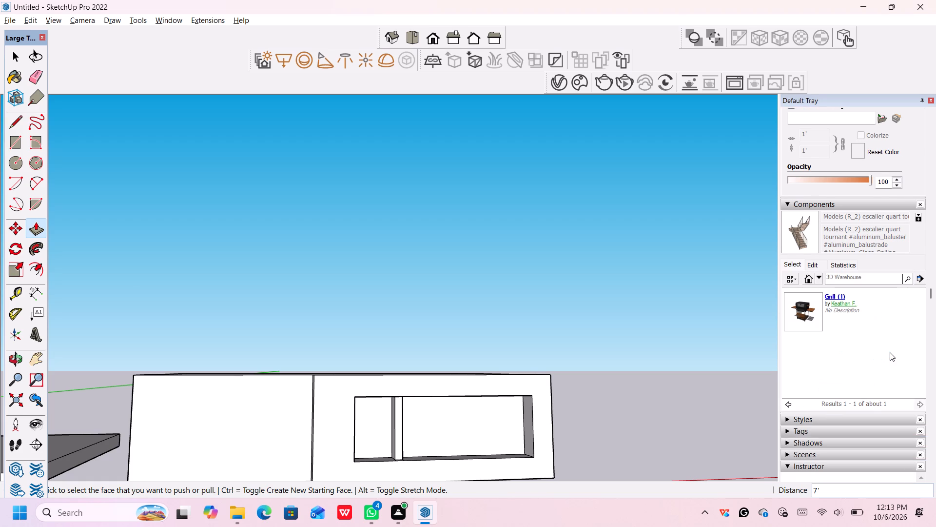
Search the 3D Warehouse components for "exterior".
scroll(841, 342, "up", 1)
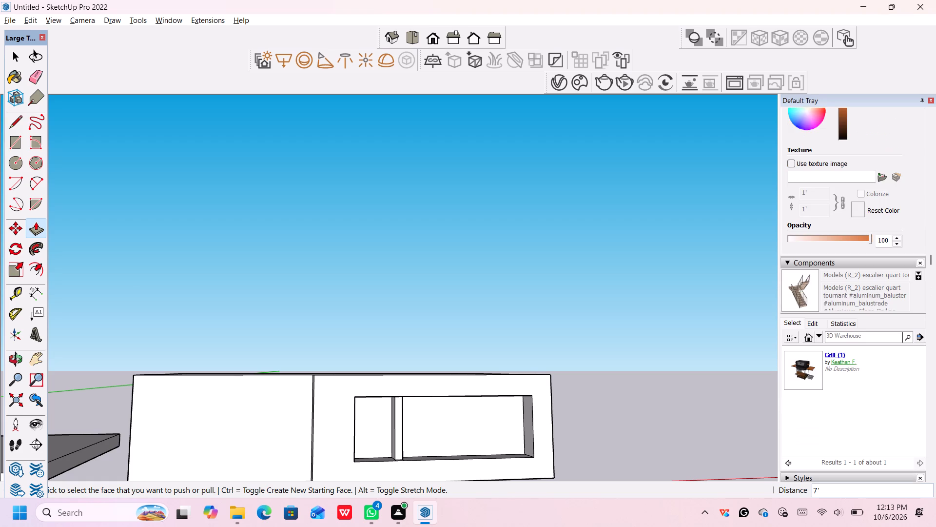
left_click(846, 338)
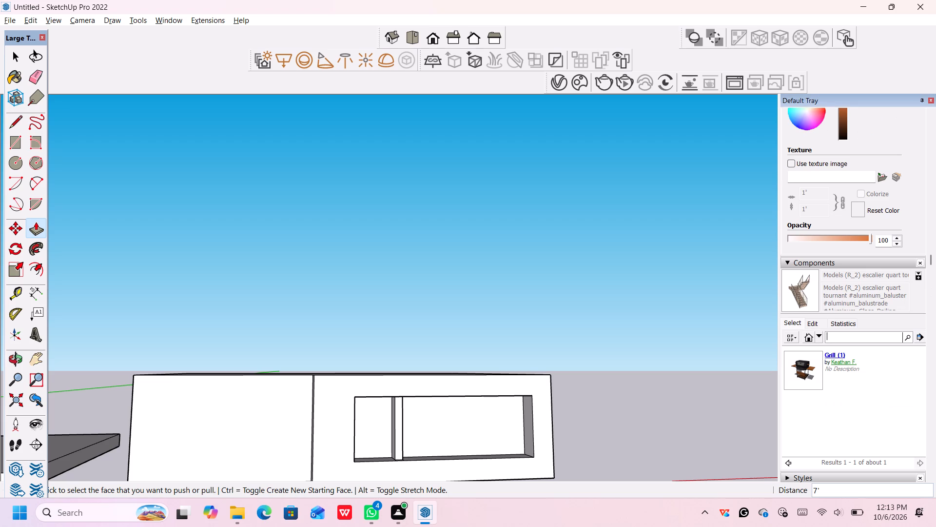
type("ex")
type("terior")
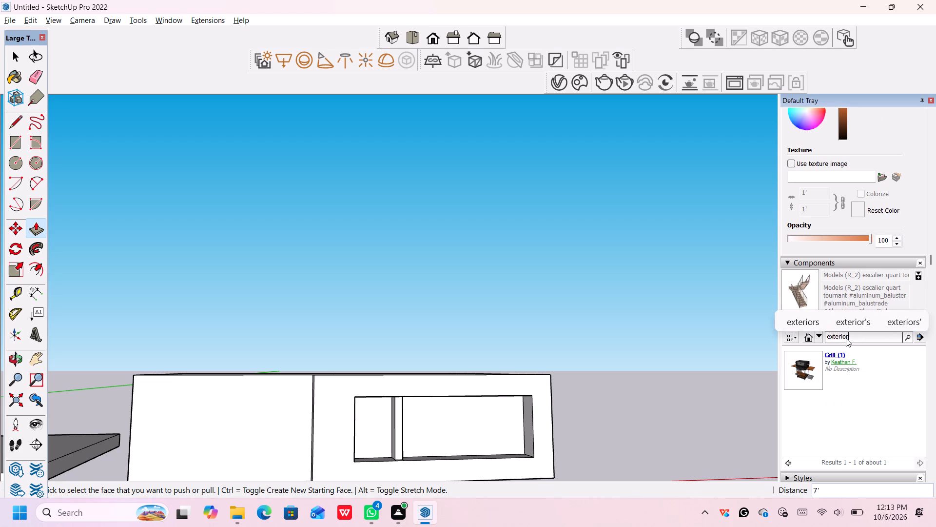
key("Return")
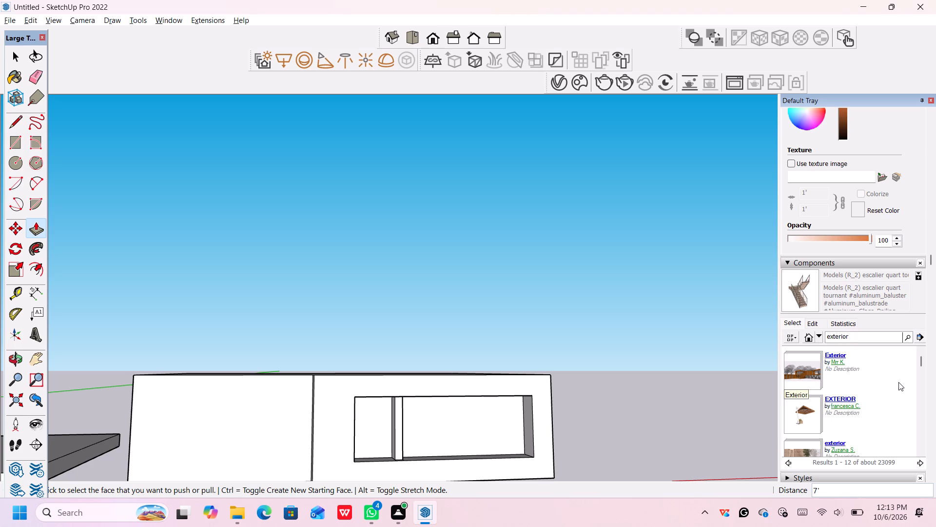
Look through the exterior search results, open the Exterior listing pictured with a pergola, and return to the results.
scroll(896, 382, "down", 3)
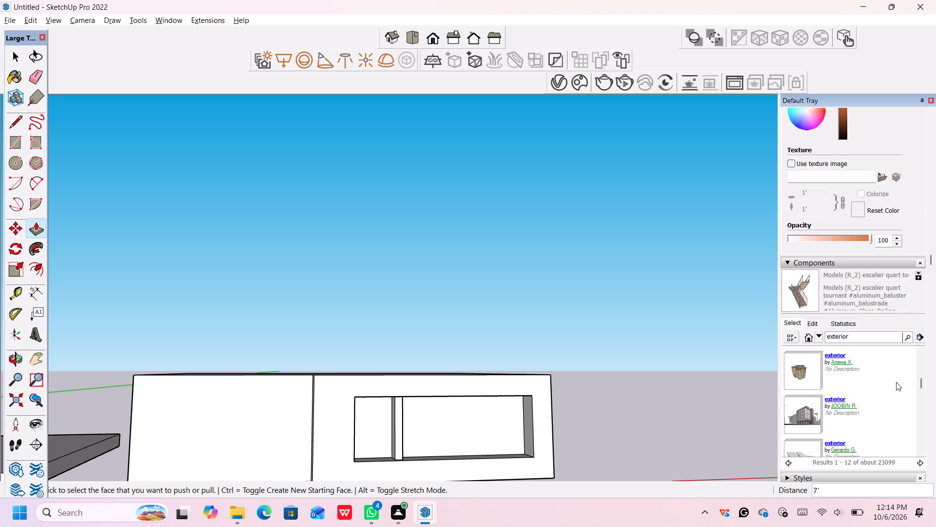
scroll(896, 382, "down", 4)
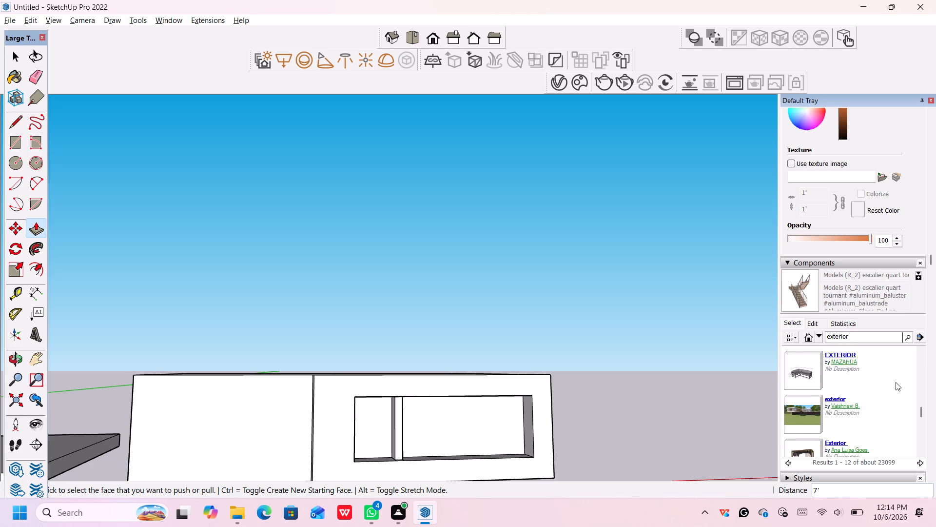
scroll(896, 382, "down", 1)
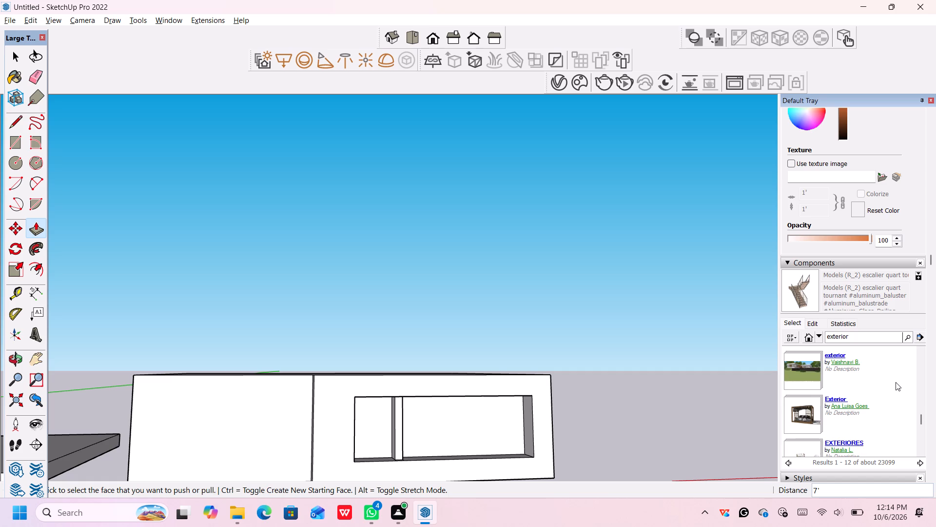
scroll(896, 382, "down", 2)
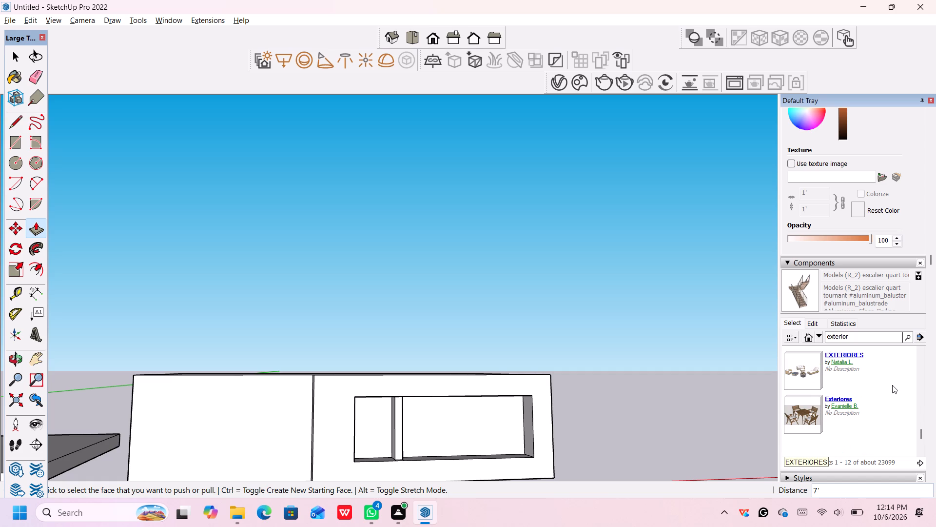
scroll(891, 385, "up", 1)
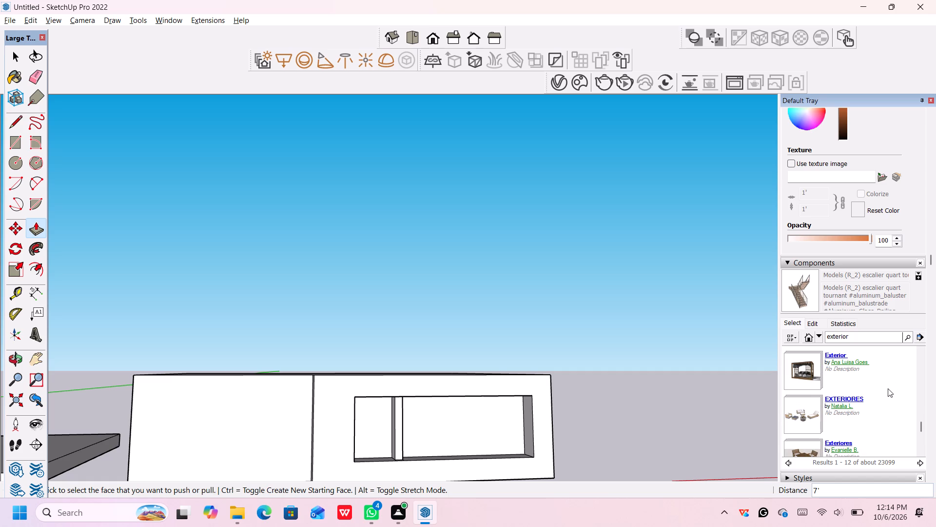
scroll(888, 388, "up", 1)
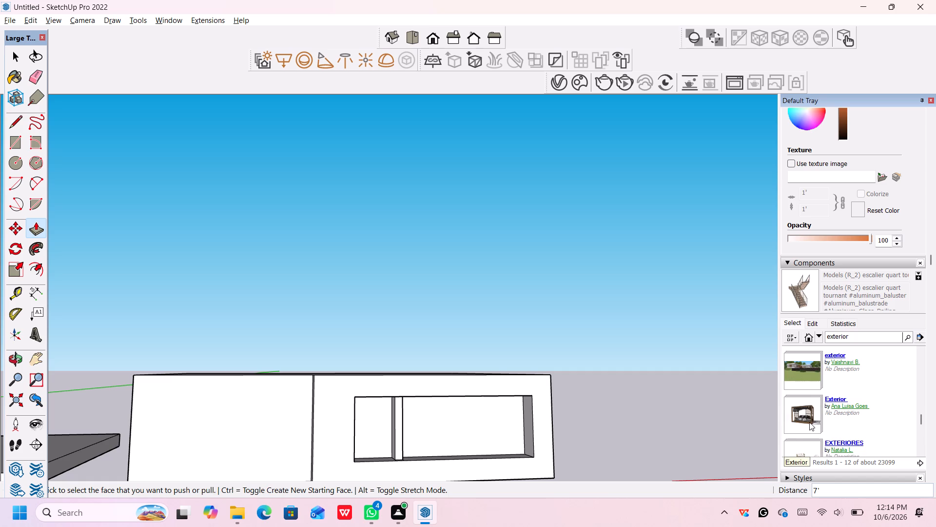
left_click(808, 423)
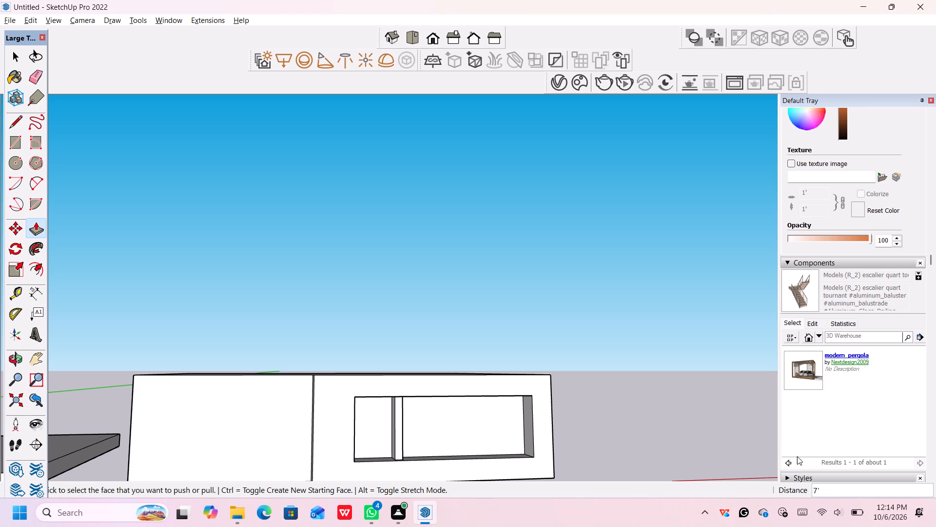
left_click(787, 463)
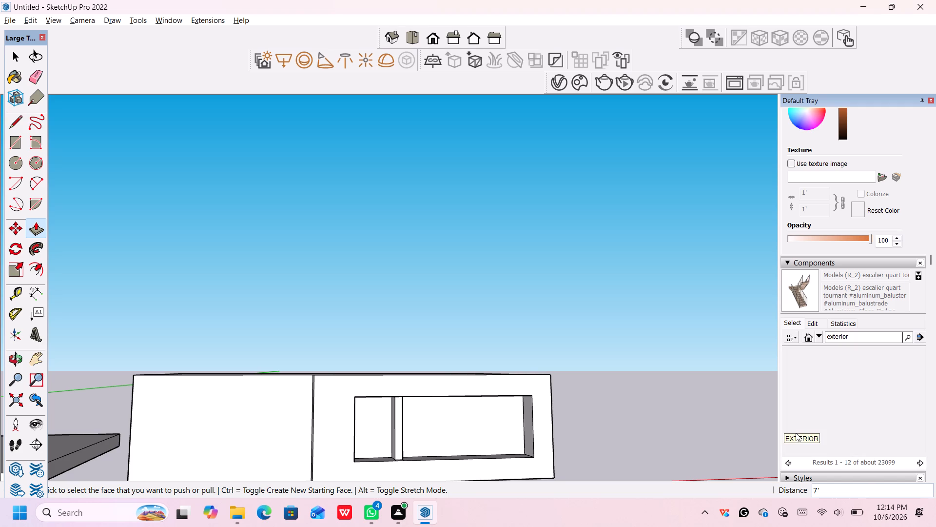
Open another listing from the exterior results and browse its architecture, house and interior models for a suitable one.
double_click(810, 376)
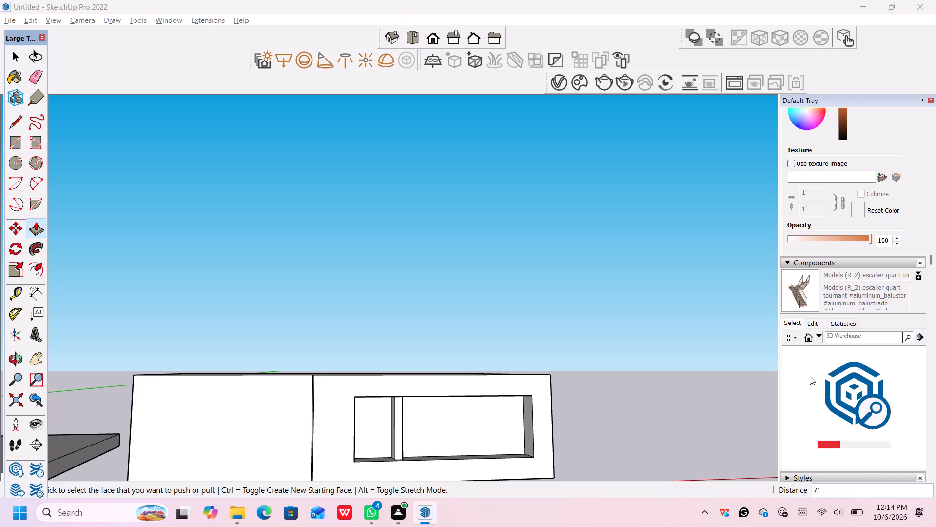
double_click(810, 377)
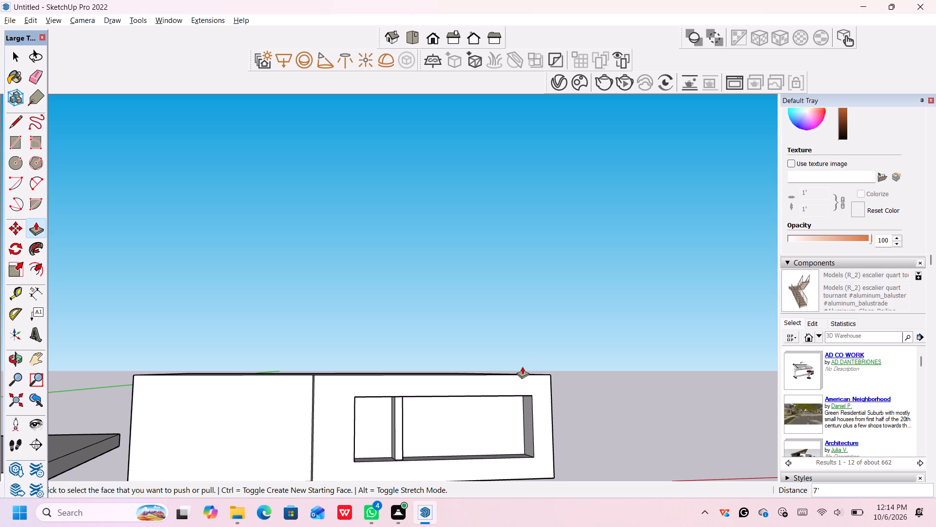
scroll(886, 402, "down", 1)
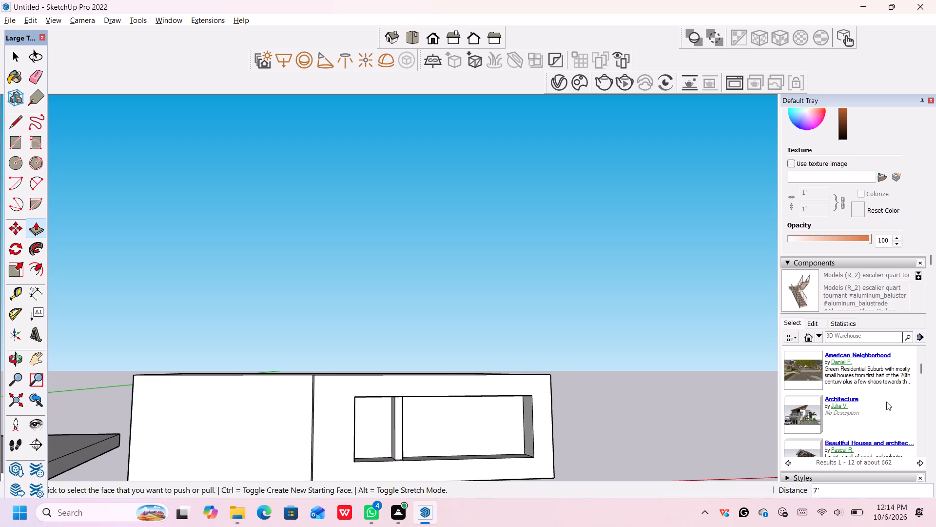
scroll(886, 402, "down", 2)
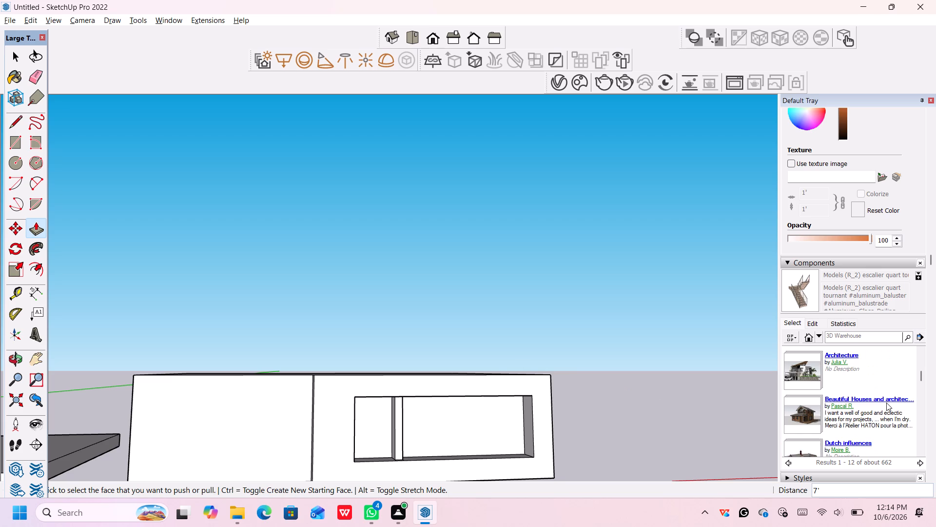
scroll(886, 403, "down", 3)
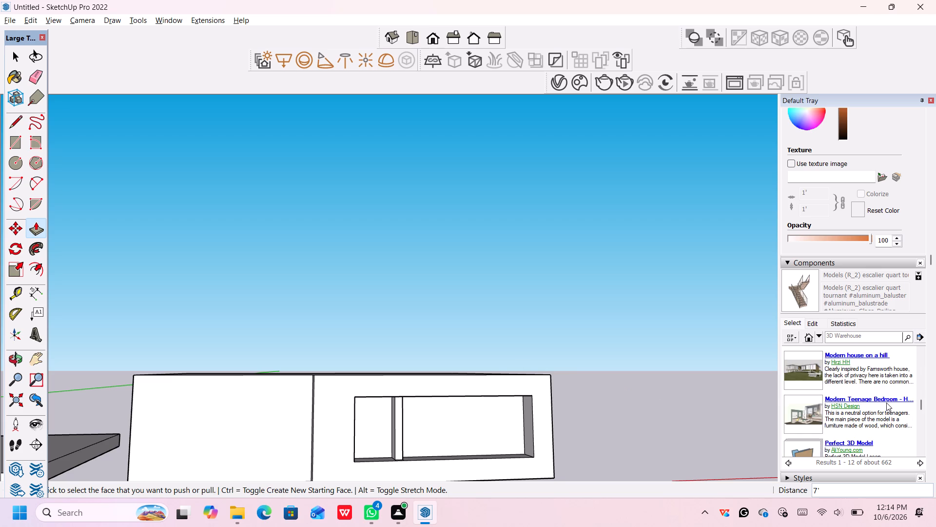
scroll(885, 403, "down", 4)
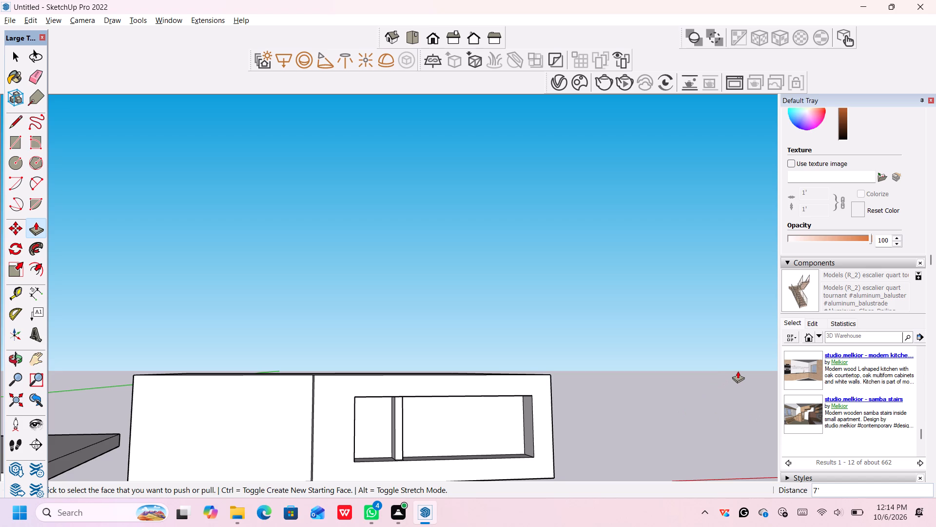
scroll(825, 384, "down", 2)
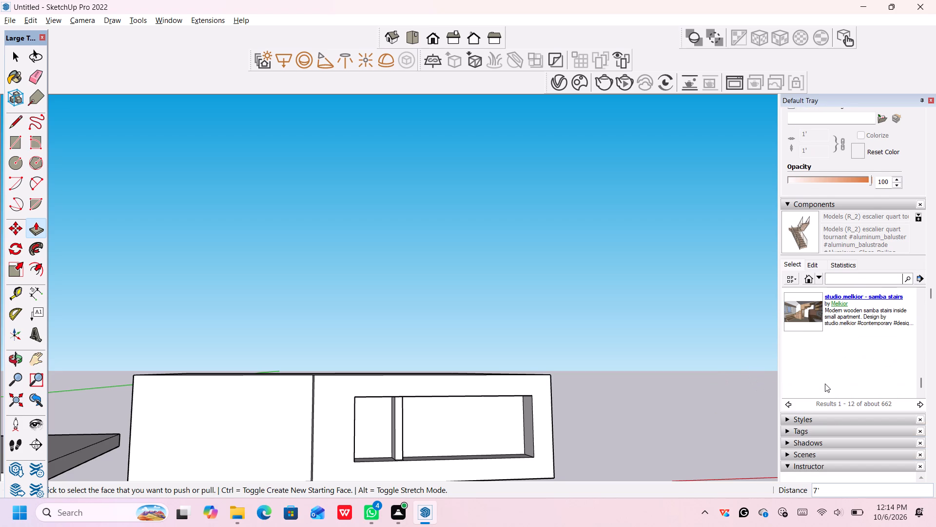
scroll(822, 368, "up", 2)
Draw a line about 12' 4" long along the red axis, low across the opening's narrow bay, from the divider's side face toward the opposite inner side.
scroll(586, 405, "down", 2)
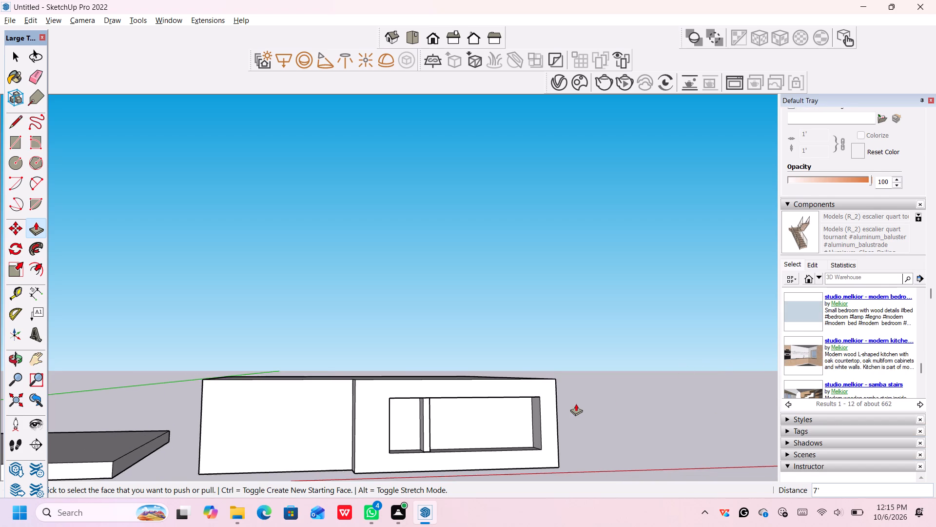
middle_click_drag(574, 406, 553, 458)
scroll(396, 447, "up", 5)
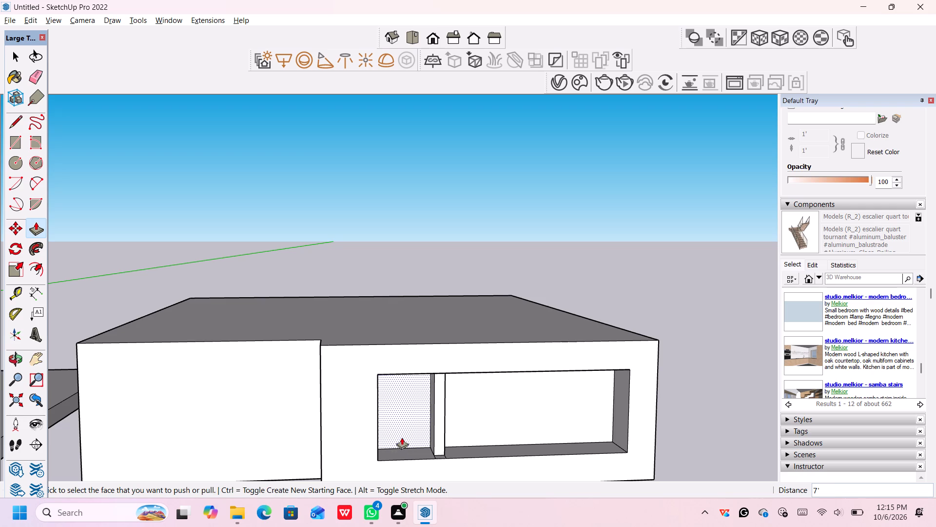
scroll(416, 454, "up", 4)
middle_click_drag(431, 435, 460, 421)
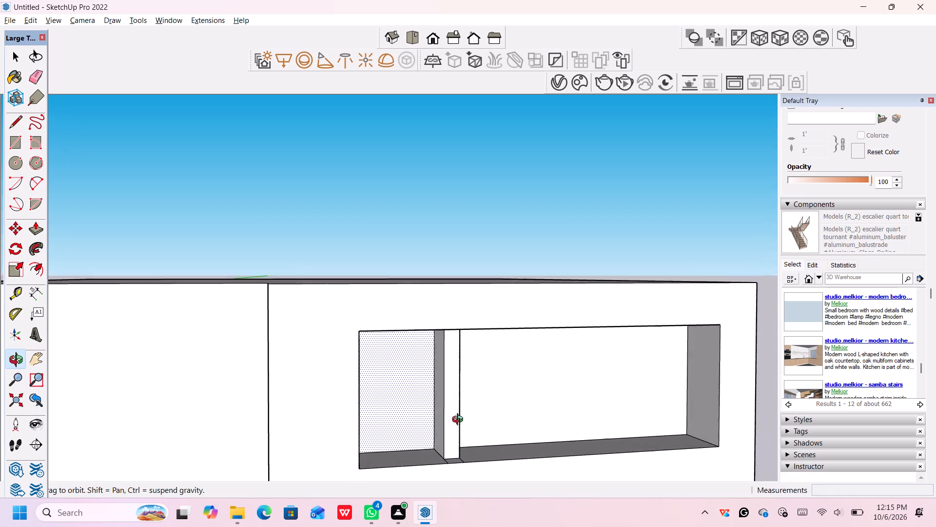
middle_click_drag(460, 421, 473, 414)
scroll(444, 441, "up", 6)
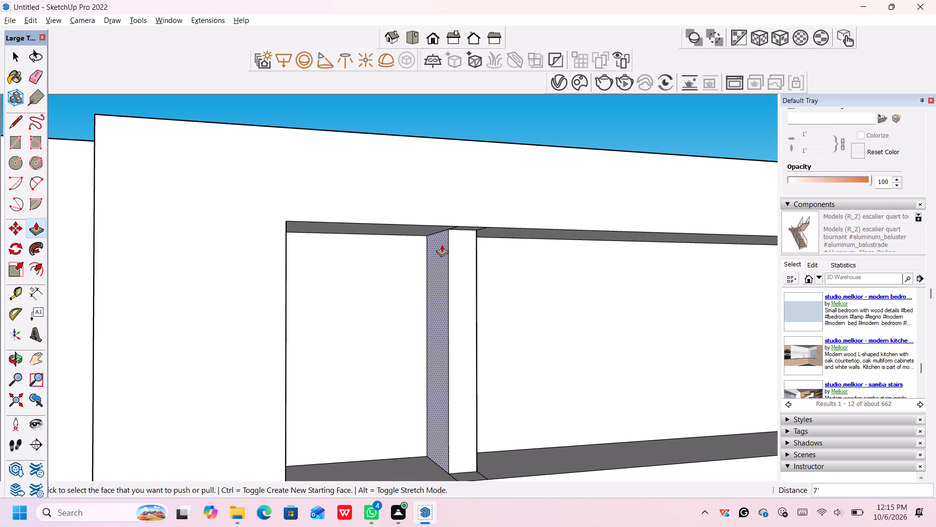
key("Escape")
key("space")
middle_click_drag(418, 416, 453, 396)
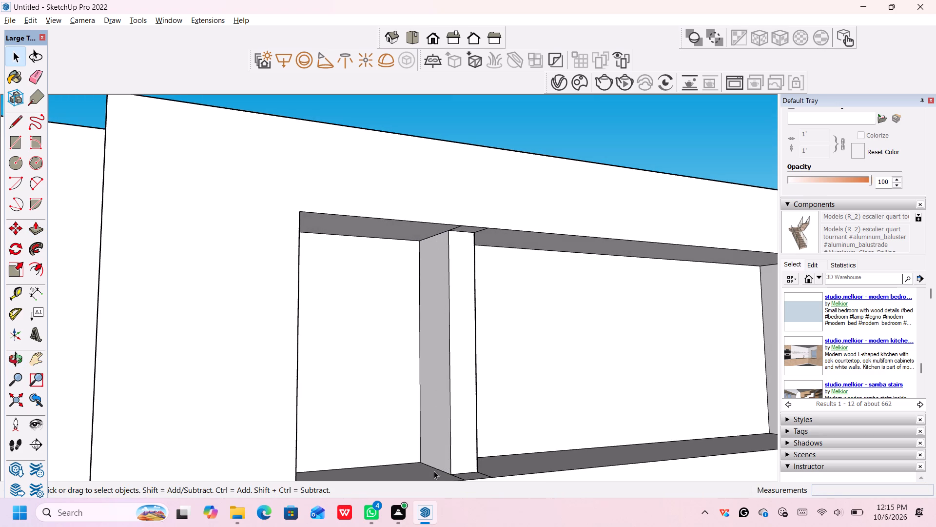
scroll(438, 452, "up", 3)
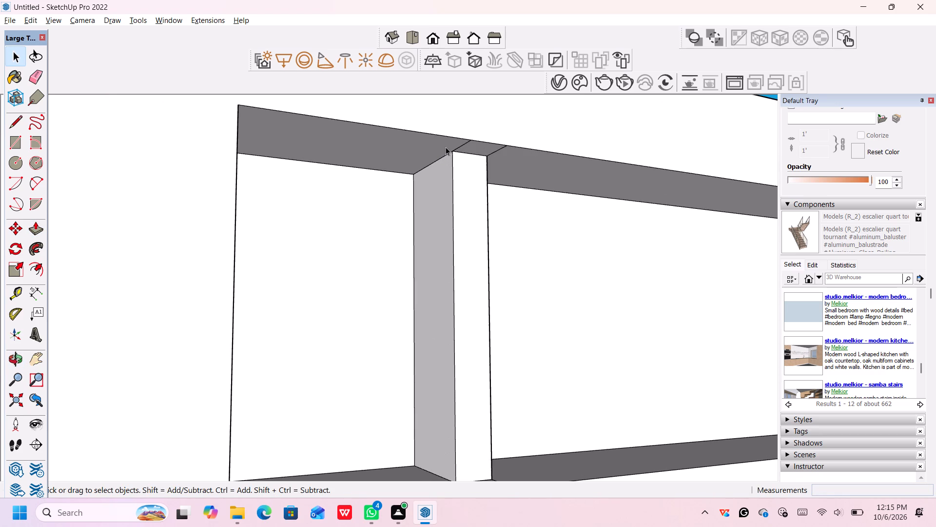
scroll(446, 260, "down", 2)
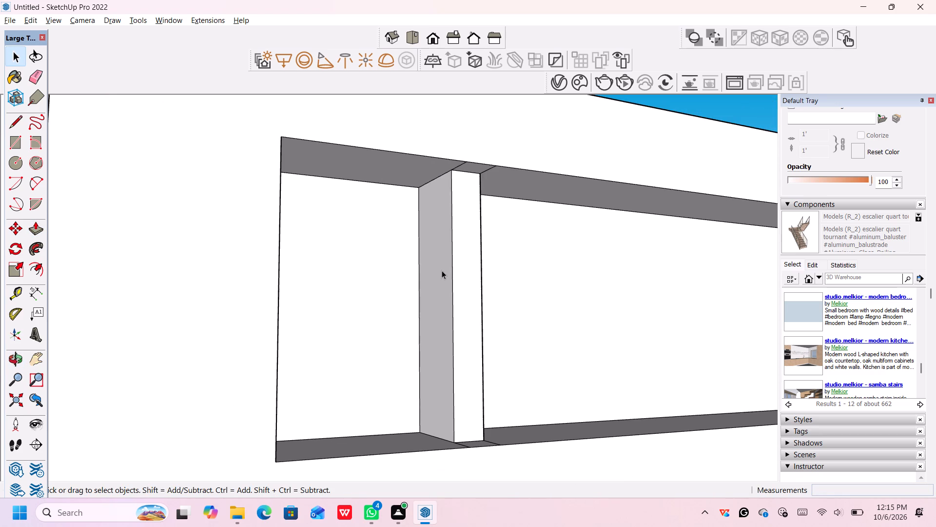
middle_click_drag(442, 339, 450, 331)
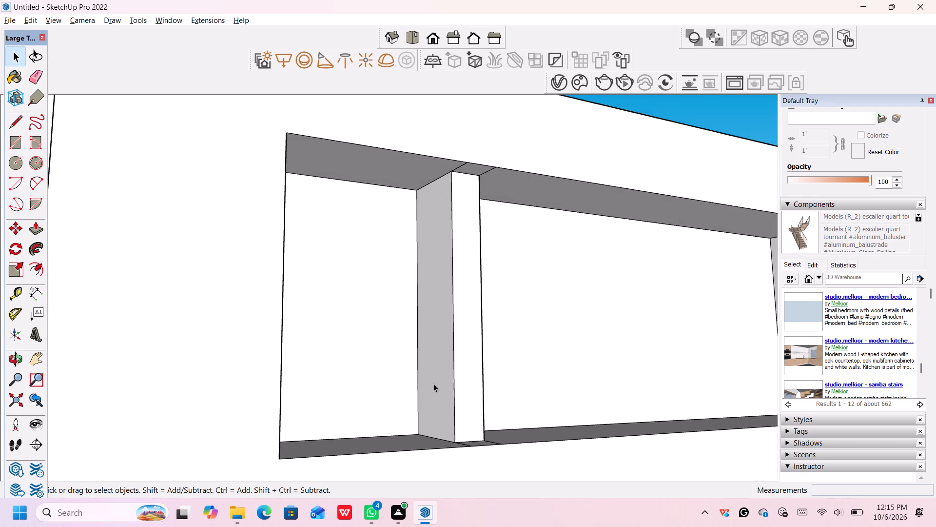
scroll(433, 385, "up", 2)
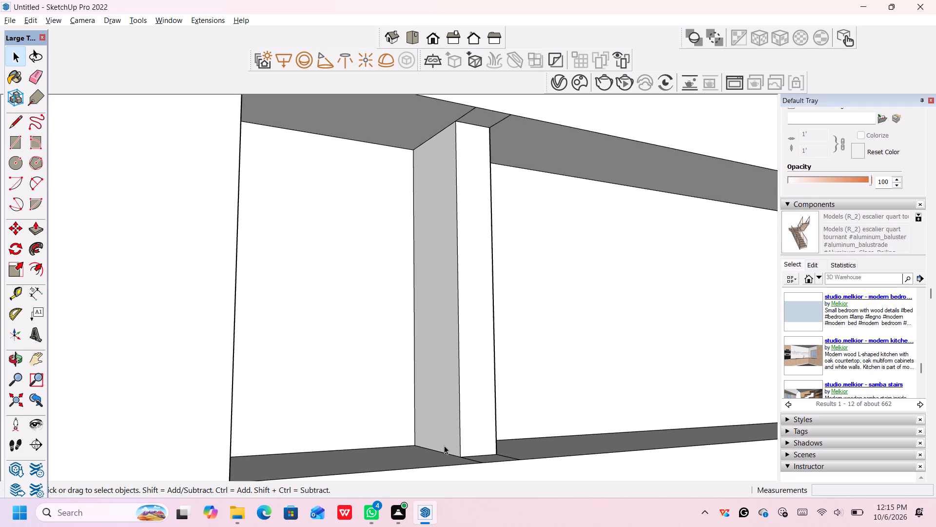
key("l")
key("Return")
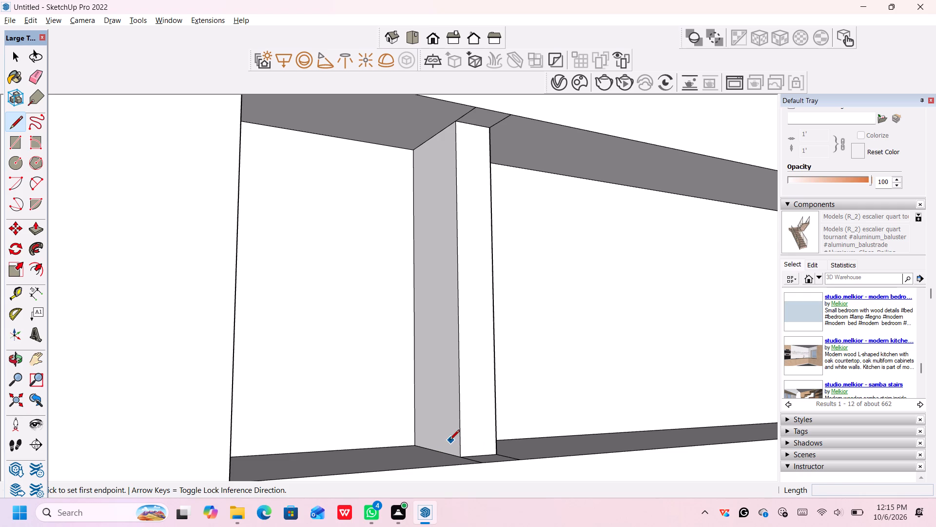
left_click(450, 441)
middle_click_drag(271, 454, 242, 436)
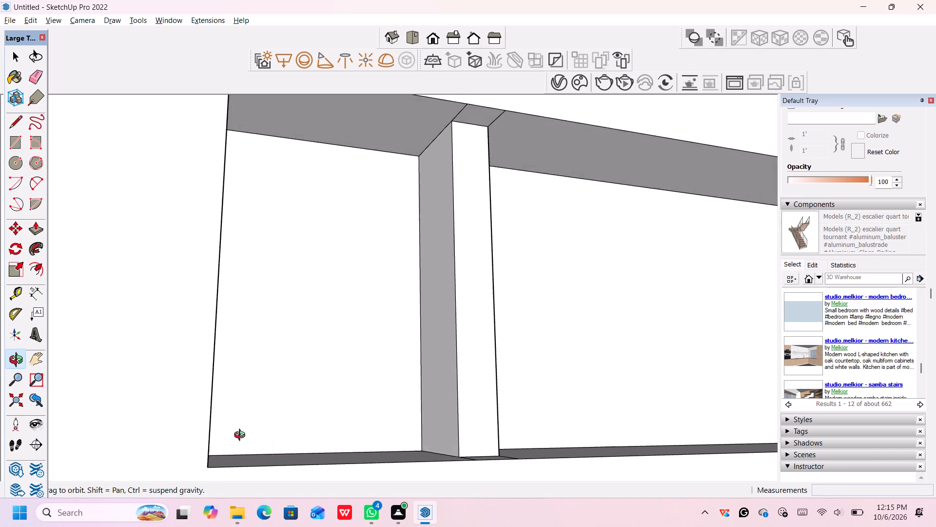
middle_click_drag(242, 436, 149, 394)
middle_click(148, 394)
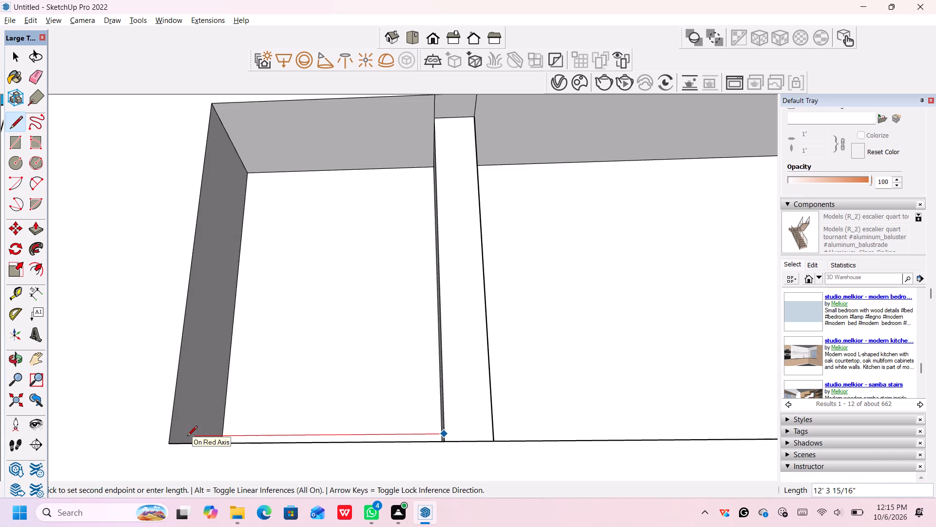
left_click(189, 436)
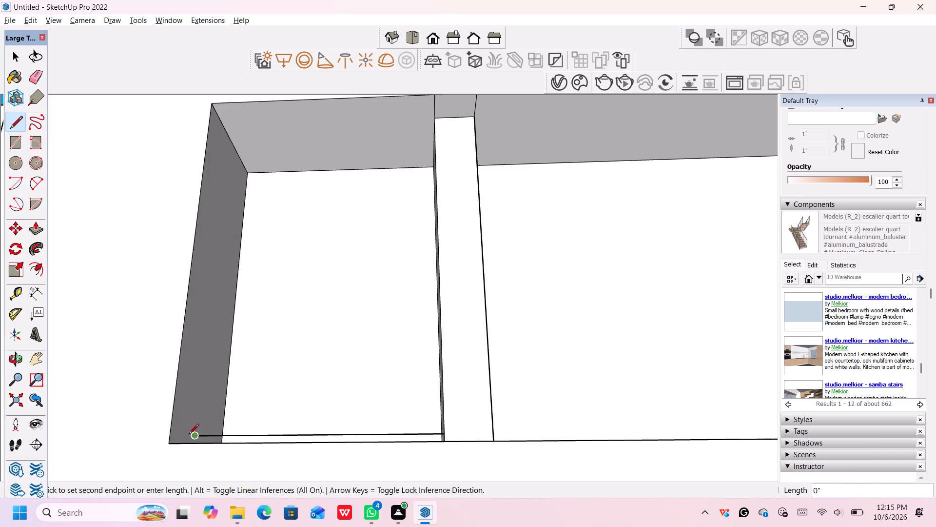
key("space")
scroll(291, 411, "down", 1)
middle_click_drag(301, 406, 319, 475)
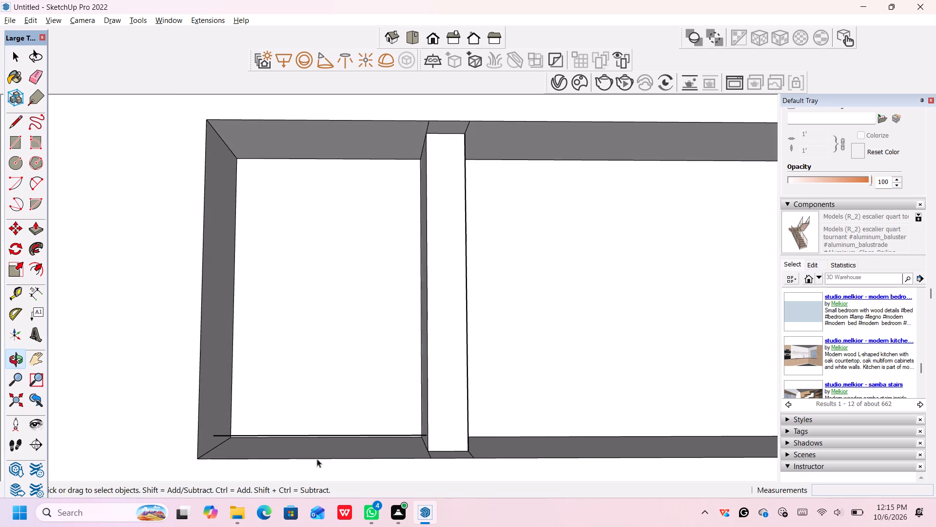
middle_click_drag(318, 432, 338, 471)
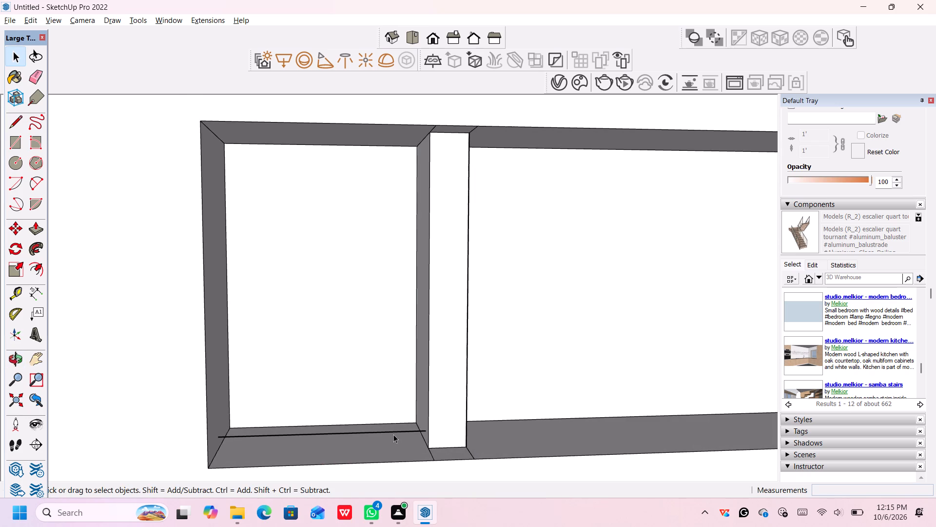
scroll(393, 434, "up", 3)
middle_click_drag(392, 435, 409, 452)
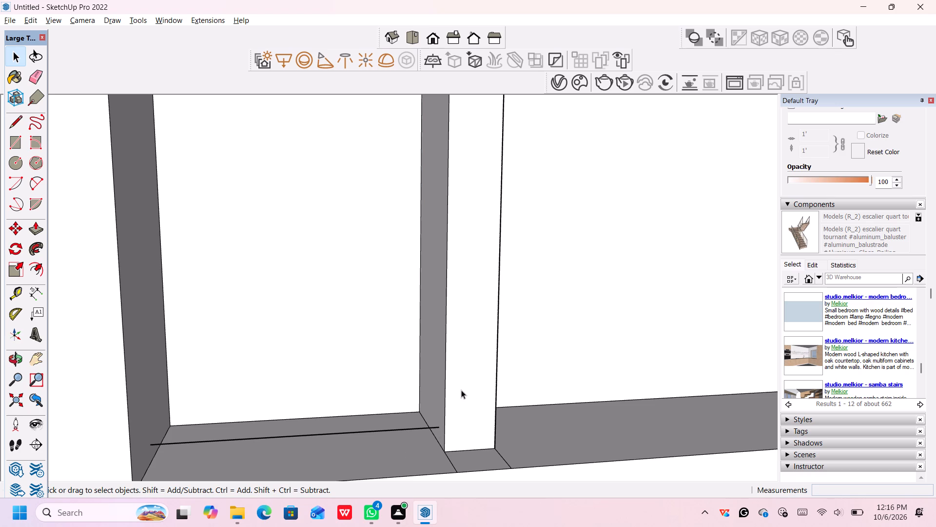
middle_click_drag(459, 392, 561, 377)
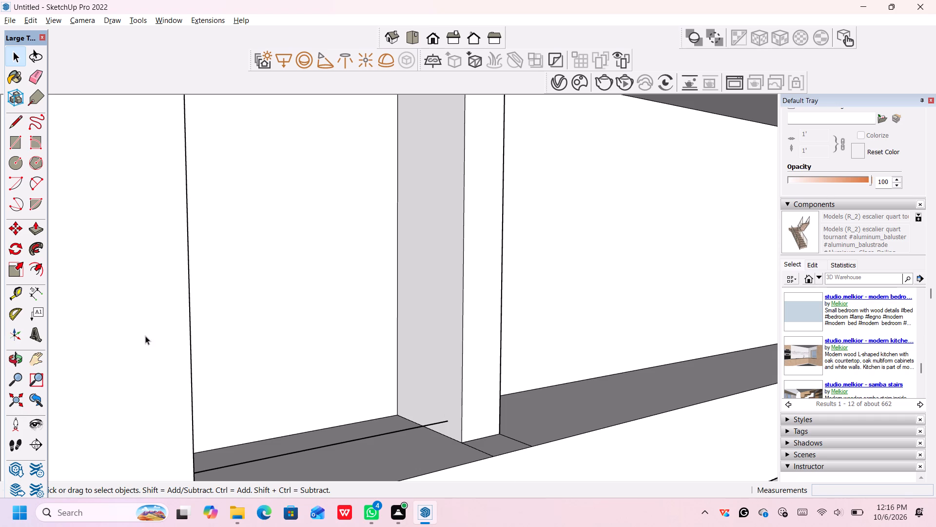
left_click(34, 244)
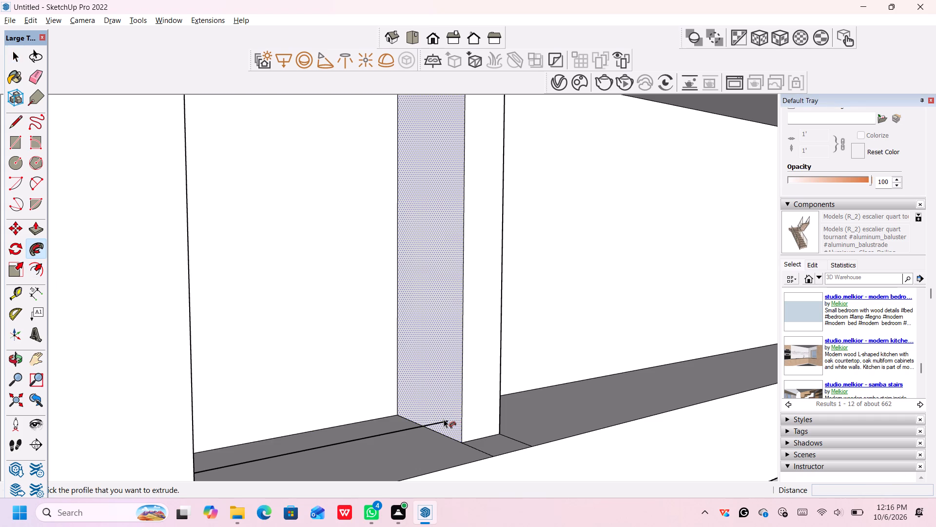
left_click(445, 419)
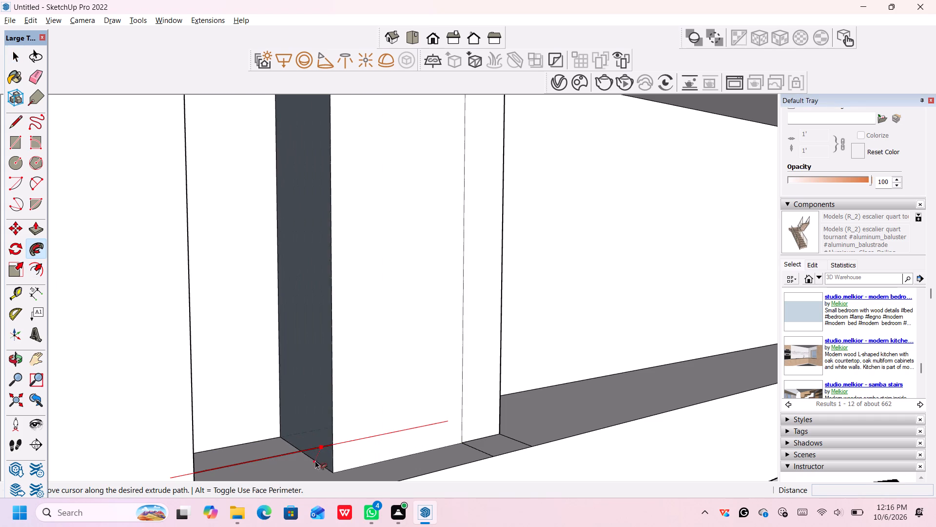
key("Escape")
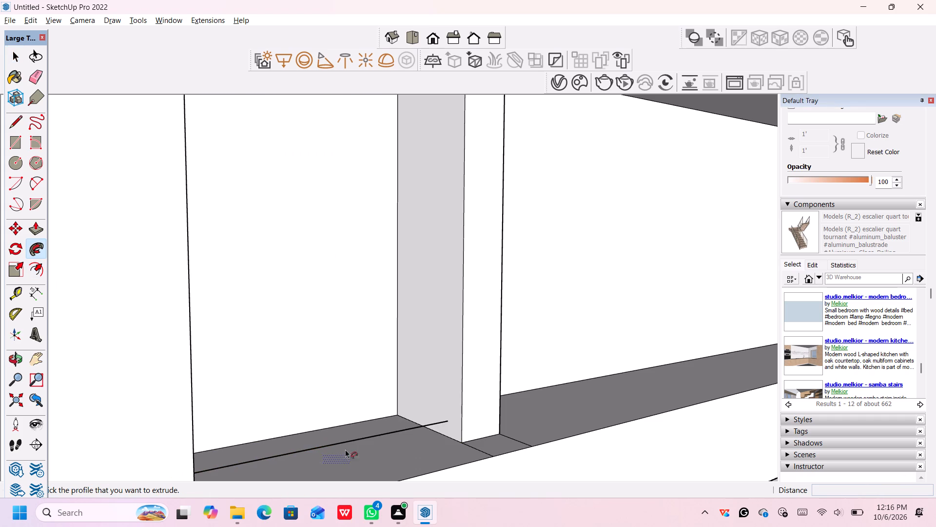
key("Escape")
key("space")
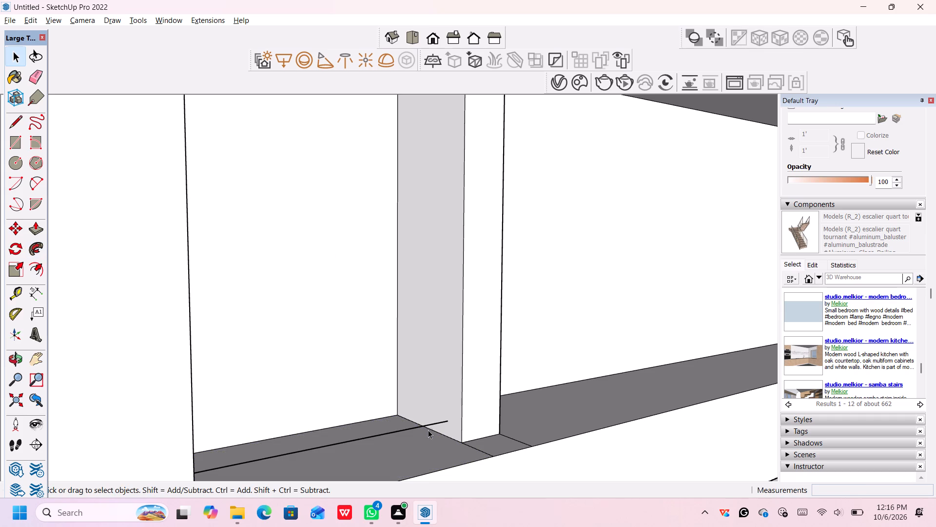
Draw a circle of about 3 11/16" radius on the divider's side face, centred on the end of the red-axis line.
scroll(438, 420, "up", 5)
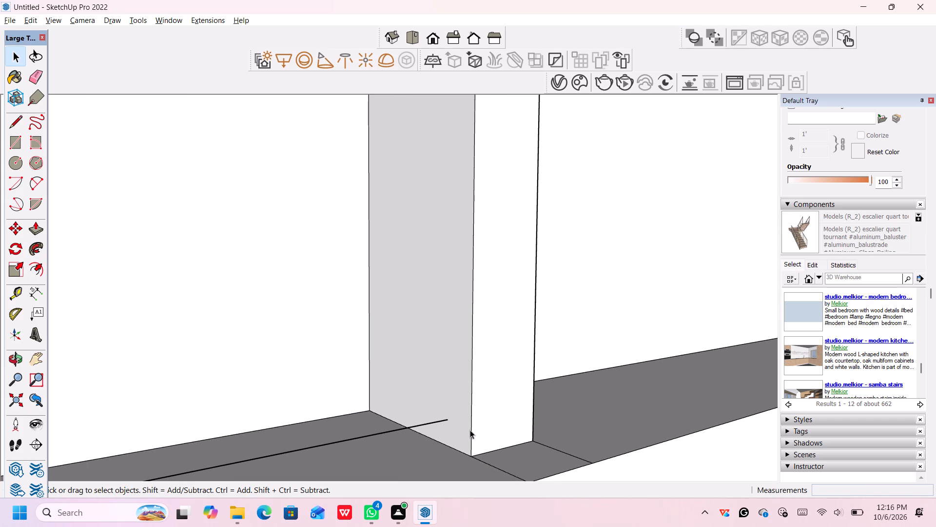
key("c")
left_click(445, 422)
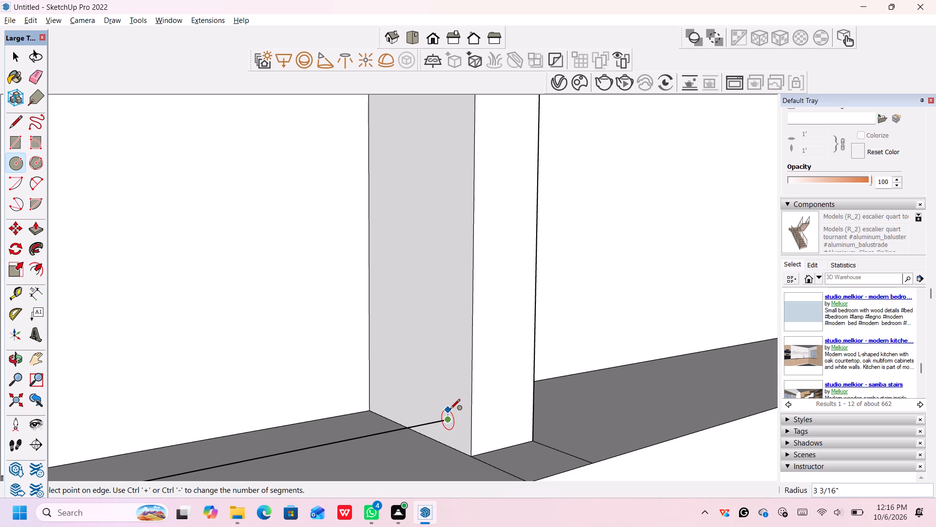
left_click(451, 408)
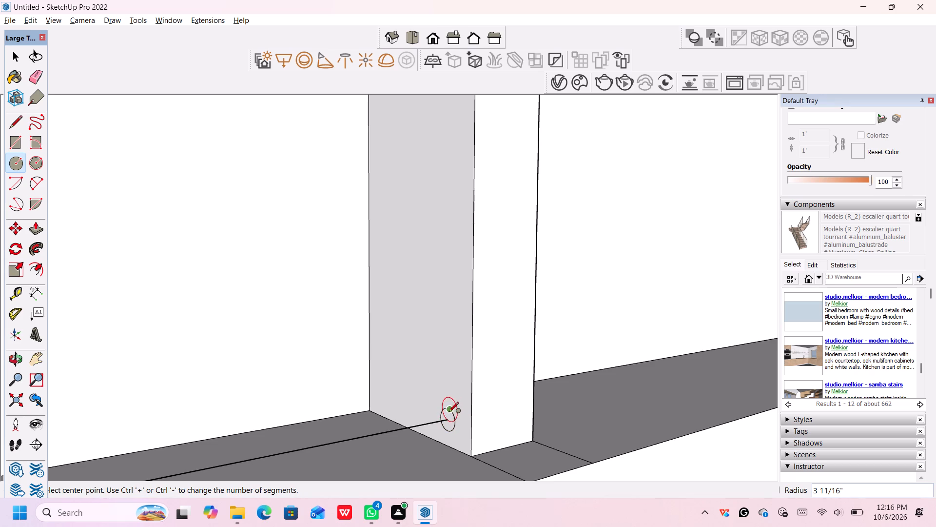
key("space")
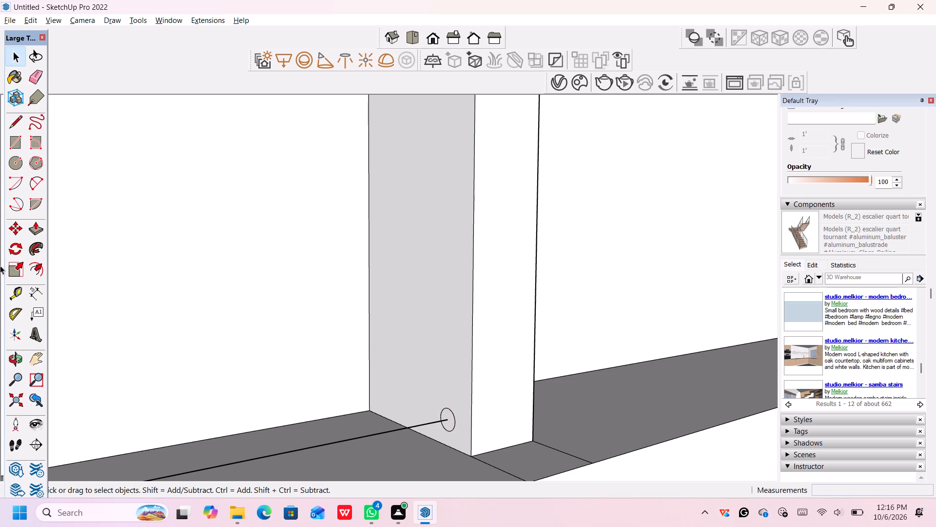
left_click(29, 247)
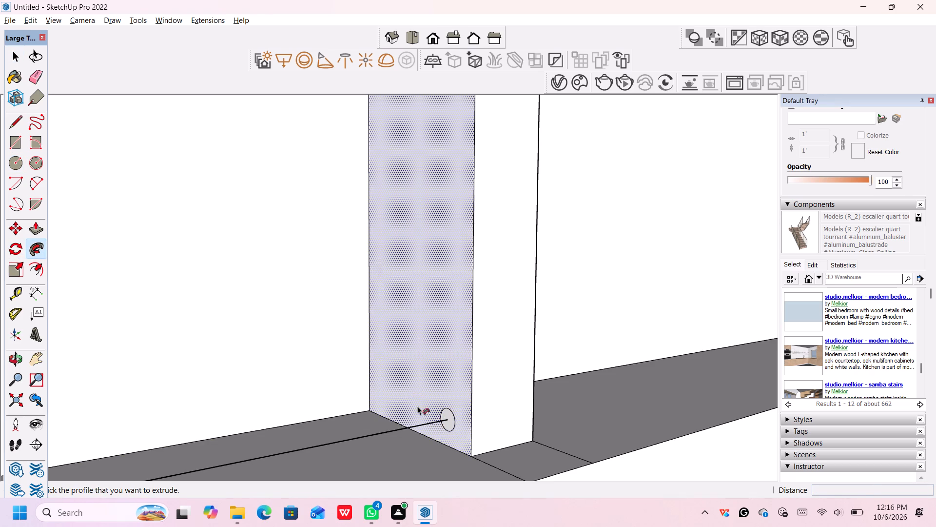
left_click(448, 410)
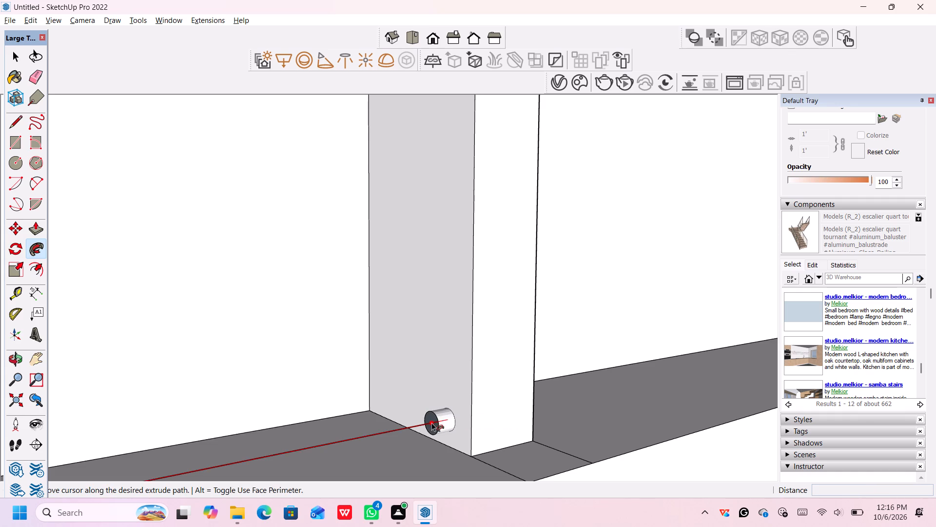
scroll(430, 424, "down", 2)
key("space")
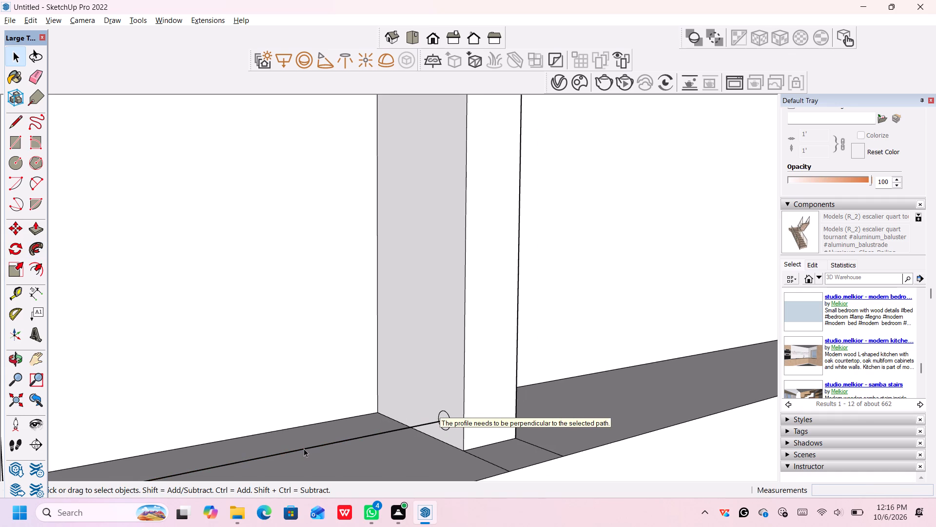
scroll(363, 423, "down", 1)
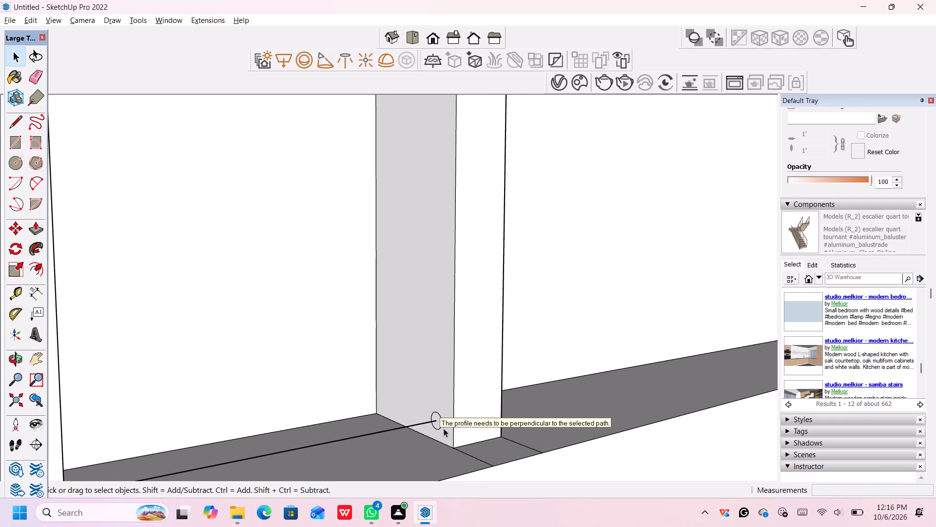
Sweep the circle along the line with Follow Me, forming a round bar across the bottom of the narrow bay.
scroll(442, 428, "up", 3)
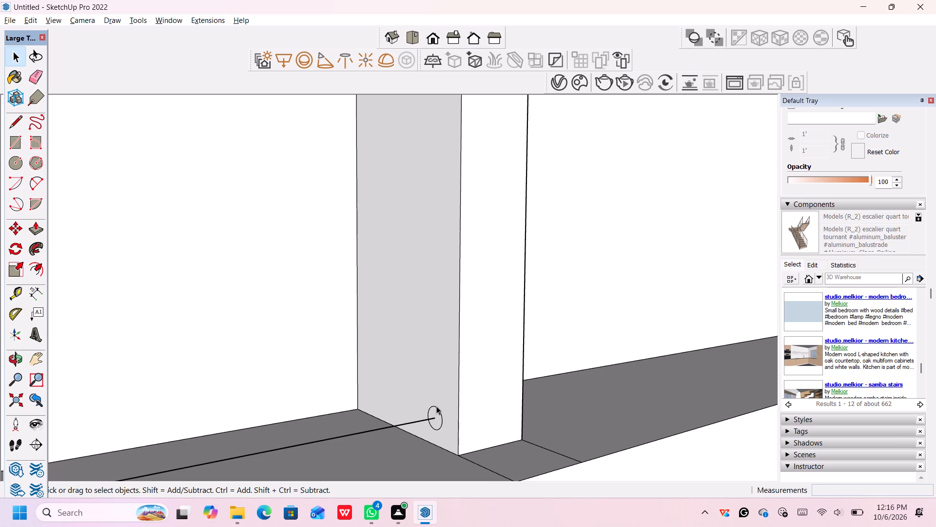
left_click(436, 406)
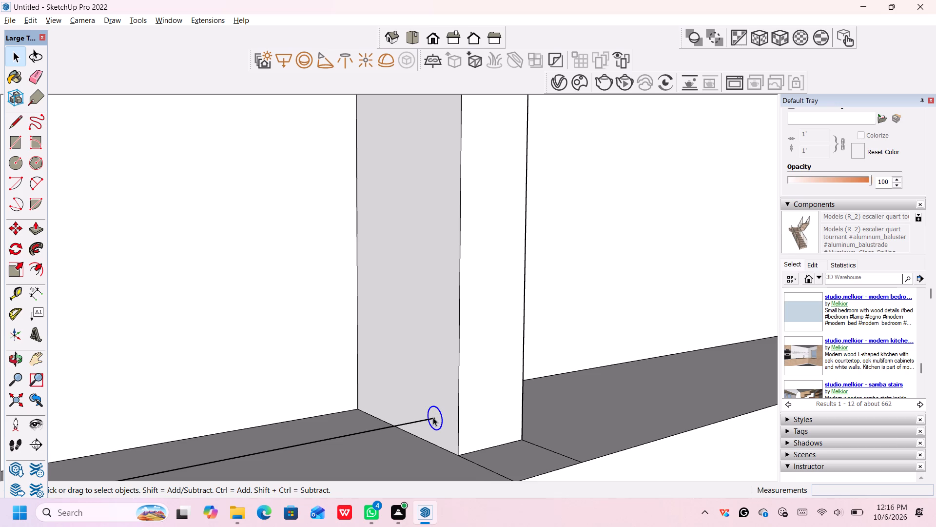
scroll(433, 417, "up", 3)
left_click(438, 410)
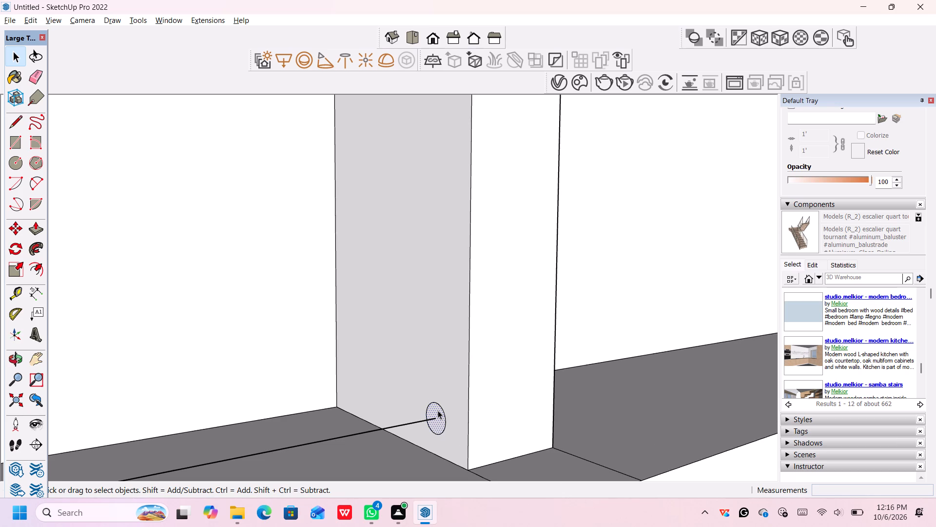
left_click(438, 410)
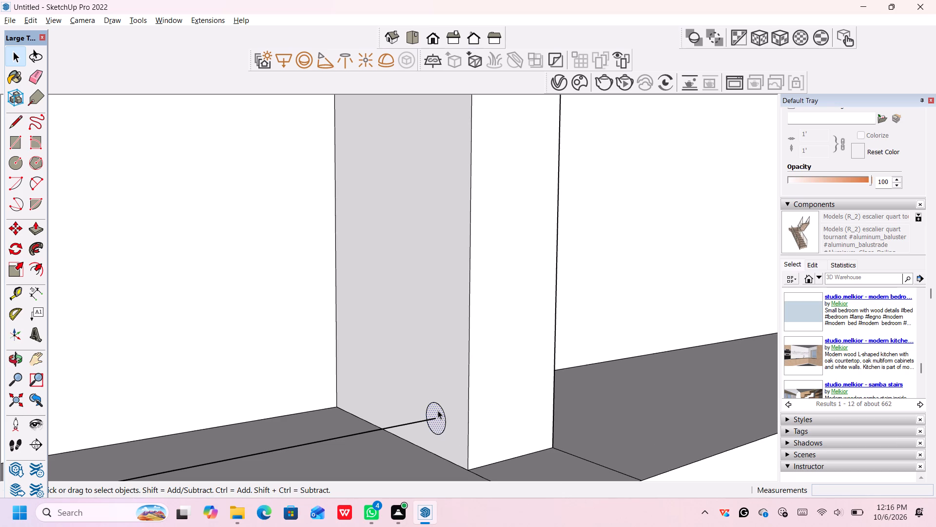
double_click(438, 410)
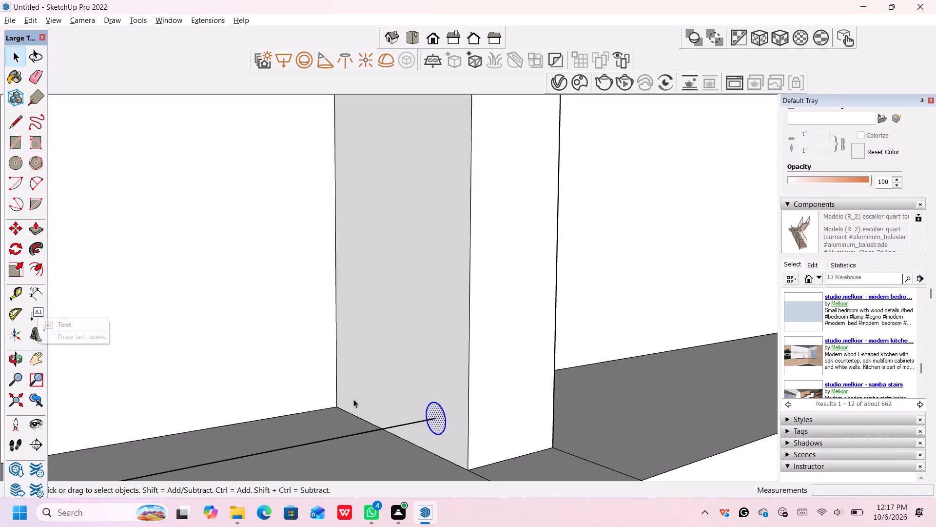
left_click(396, 425, "shift")
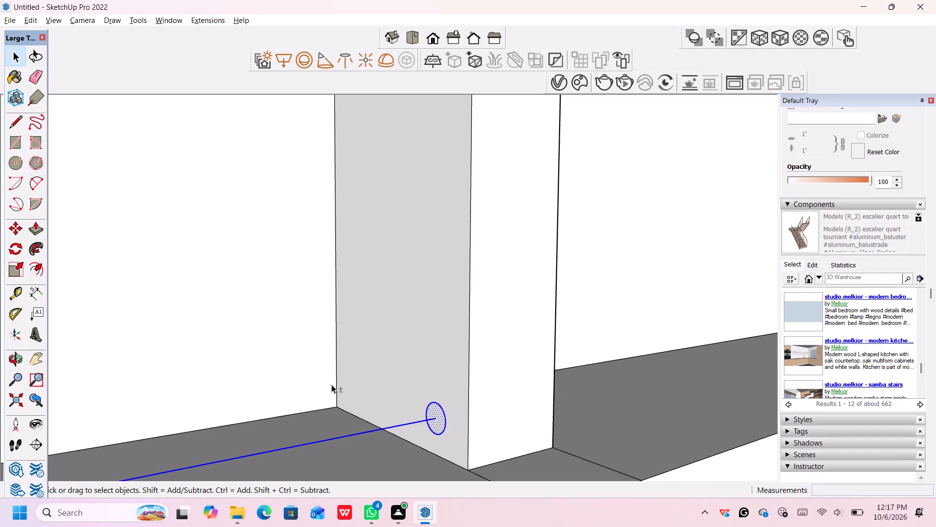
left_click(31, 245)
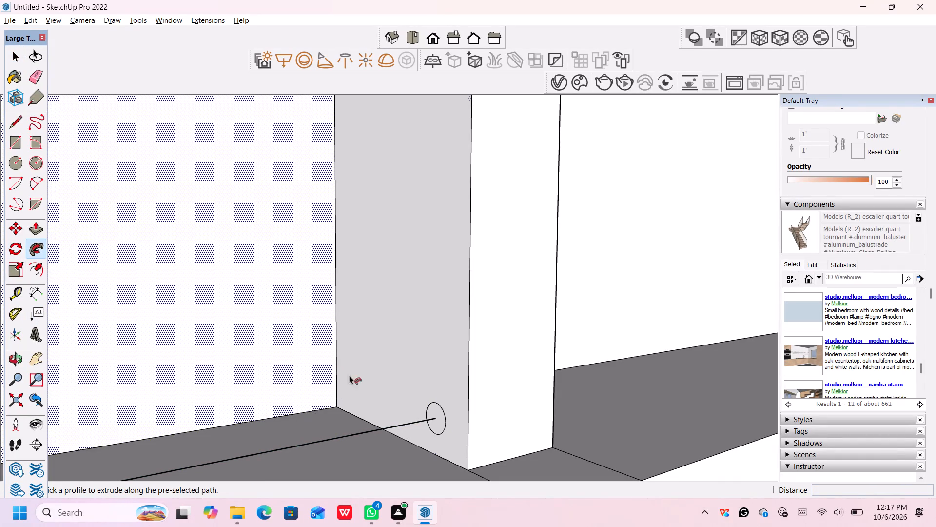
left_click(435, 417)
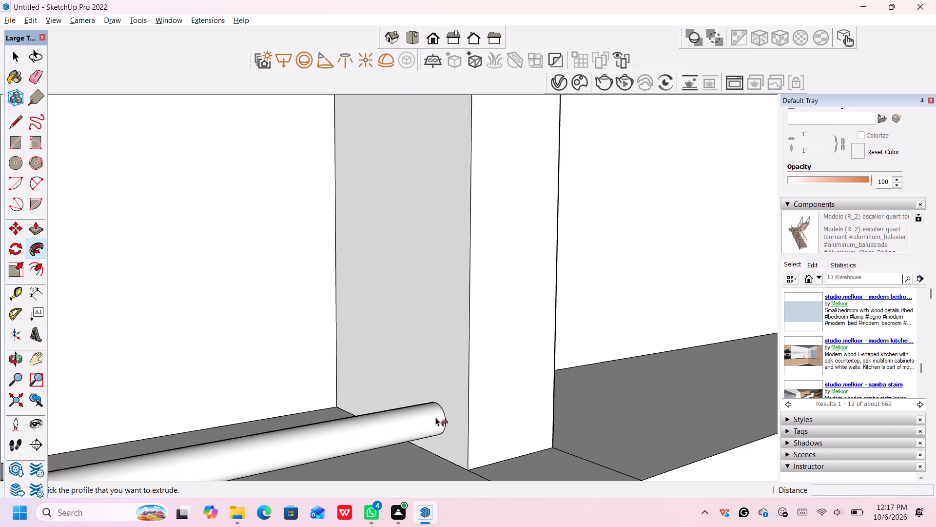
Examine the swept round bar at both ends of the narrow bay and leave the Follow Me command.
scroll(431, 420, "down", 13)
middle_click_drag(428, 421, 427, 421)
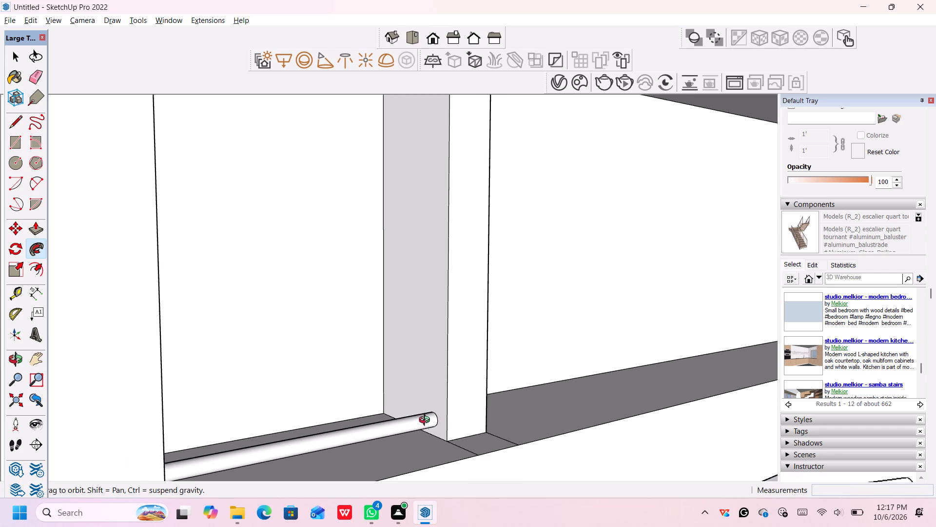
middle_click_drag(427, 421, 236, 426)
scroll(256, 410, "down", 4)
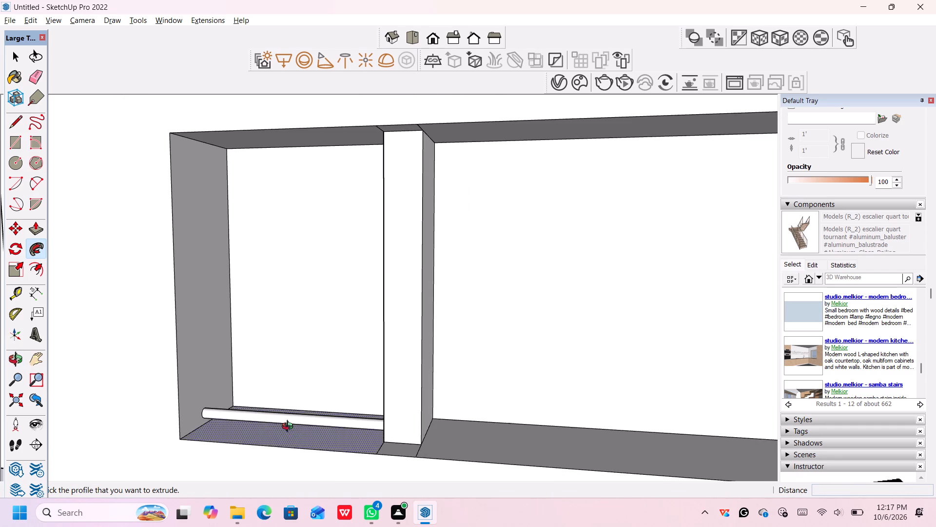
middle_click_drag(290, 427, 400, 420)
scroll(370, 431, "up", 2)
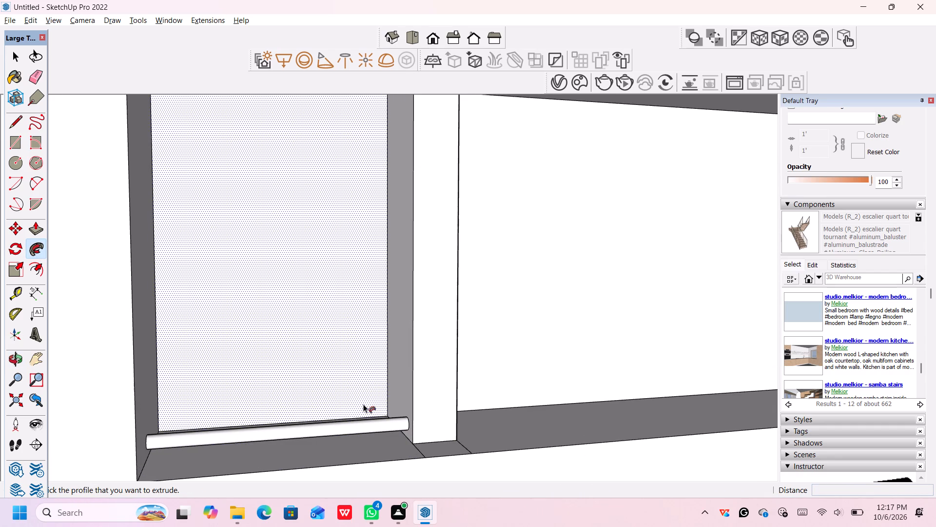
key("Escape")
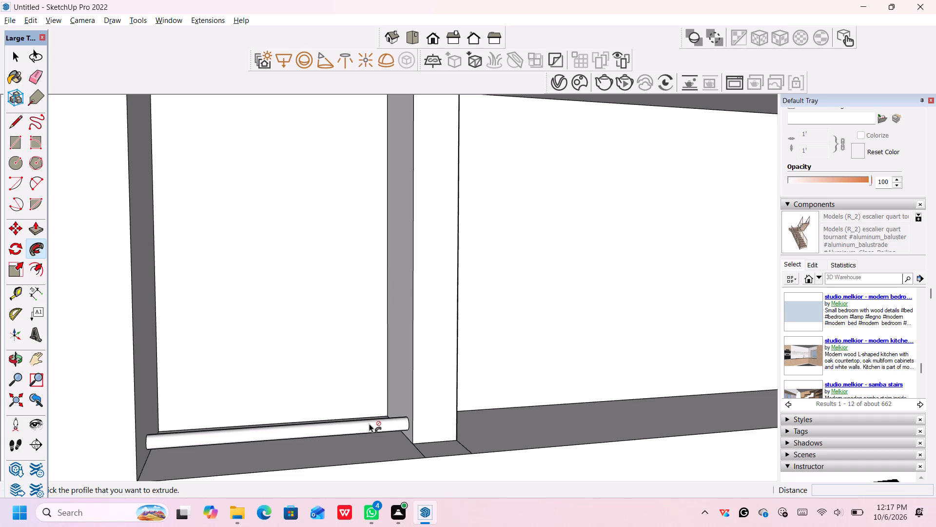
middle_click_drag(377, 425, 387, 425)
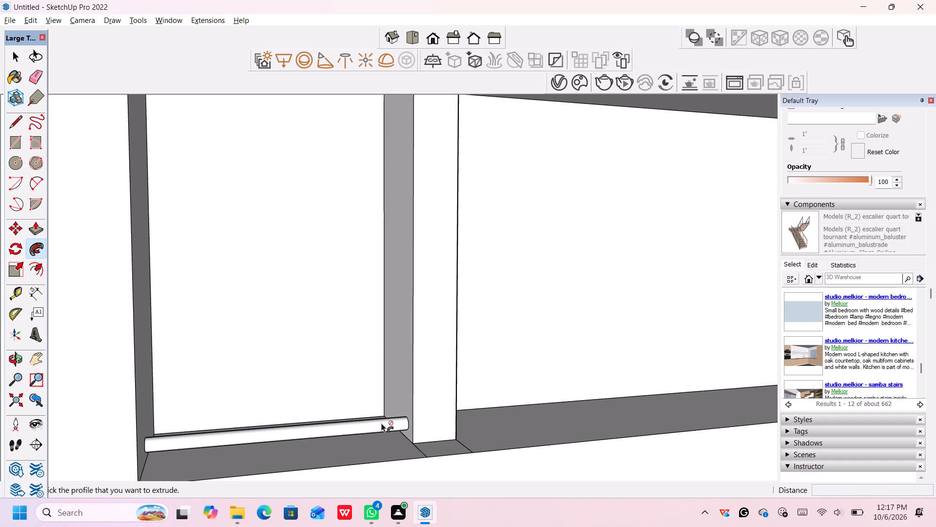
left_click(381, 423)
key("space")
key("space")
key("space")
Copy the round bar across the narrow bay 1' straight up along the divider's side face.
scroll(384, 422, "up", 2)
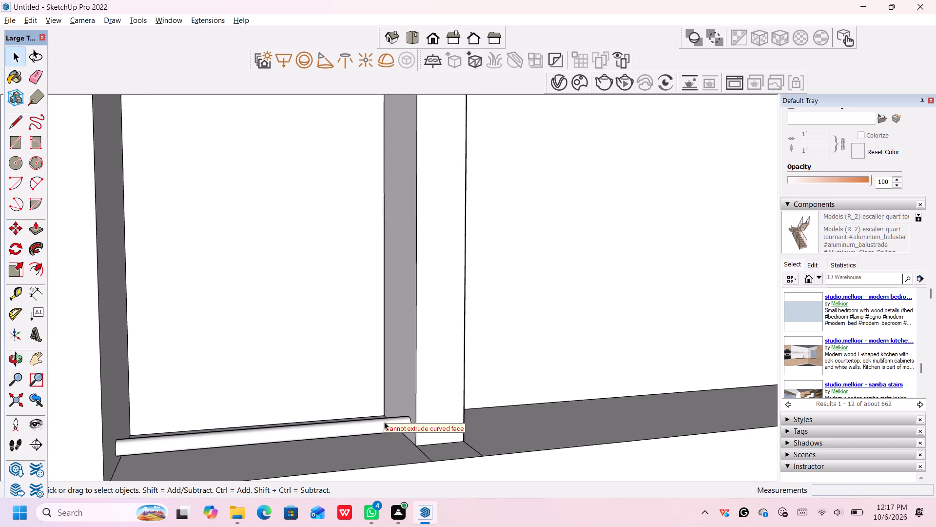
scroll(384, 422, "up", 3)
left_click(372, 435)
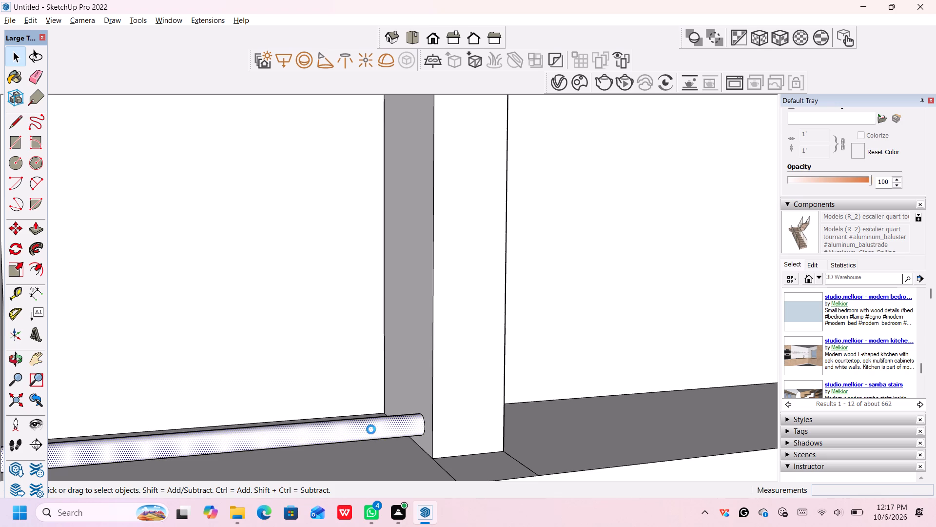
double_click(371, 429)
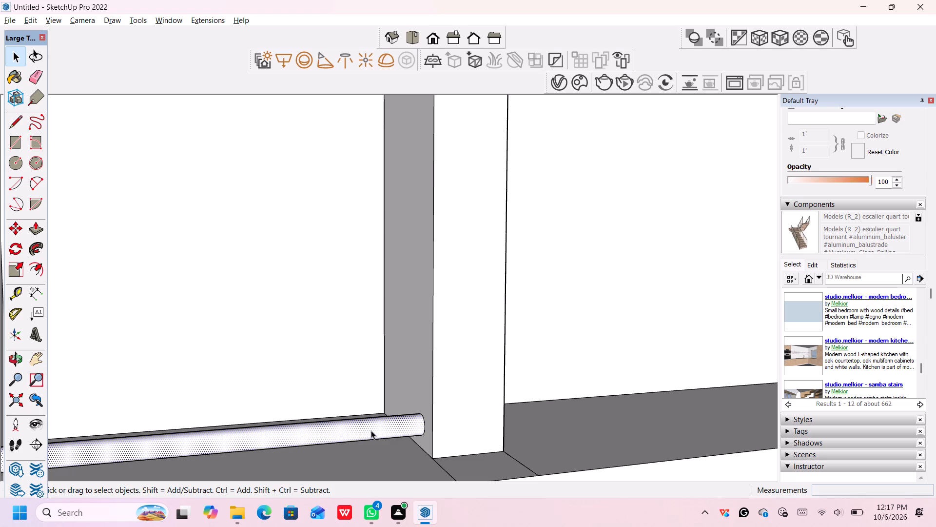
double_click(369, 429)
middle_click_drag(369, 429, 449, 437)
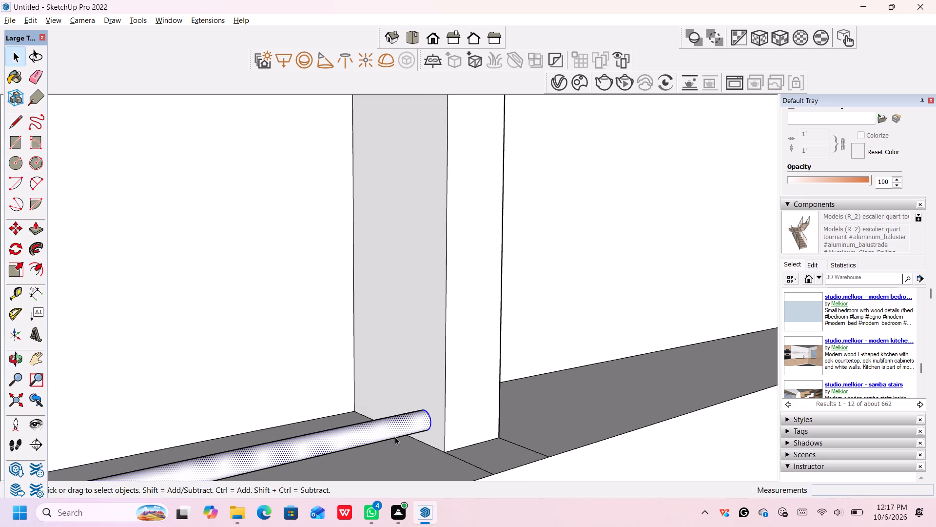
double_click(394, 429)
key("m")
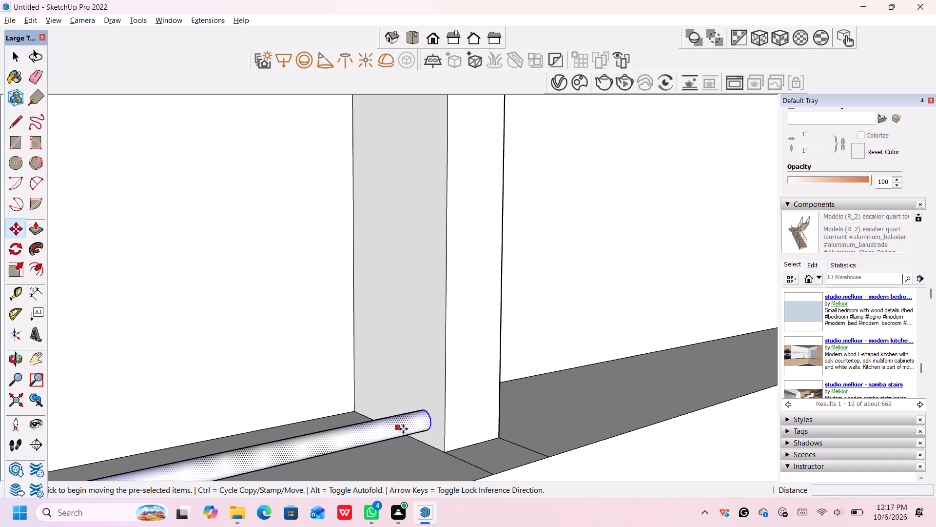
left_click(429, 419)
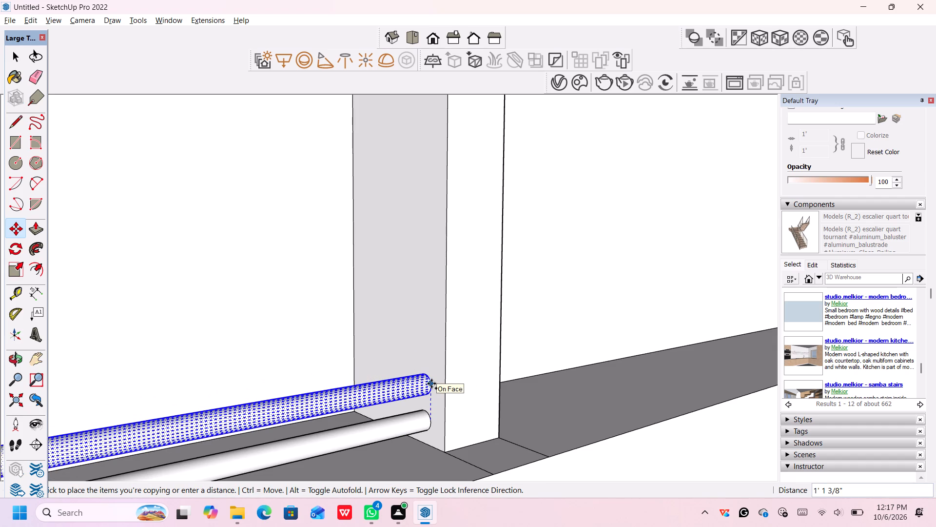
type("1'")
key("Return")
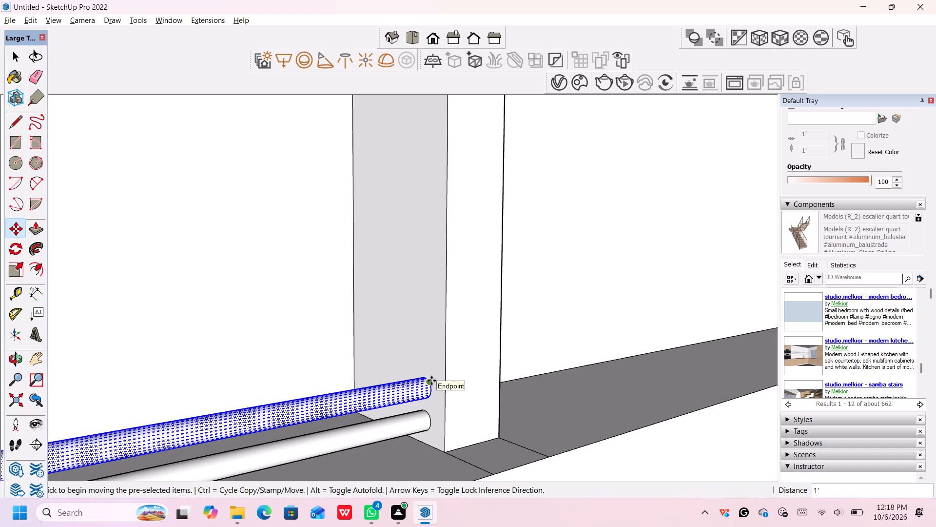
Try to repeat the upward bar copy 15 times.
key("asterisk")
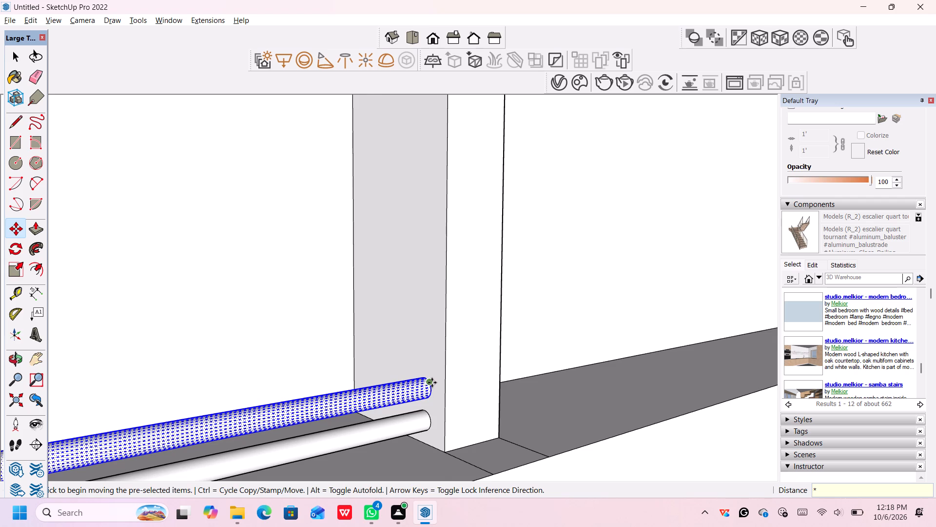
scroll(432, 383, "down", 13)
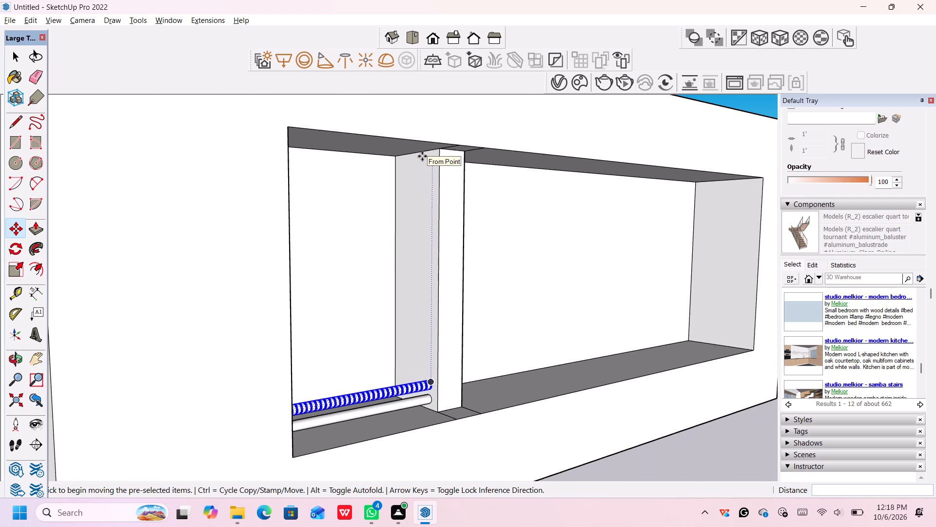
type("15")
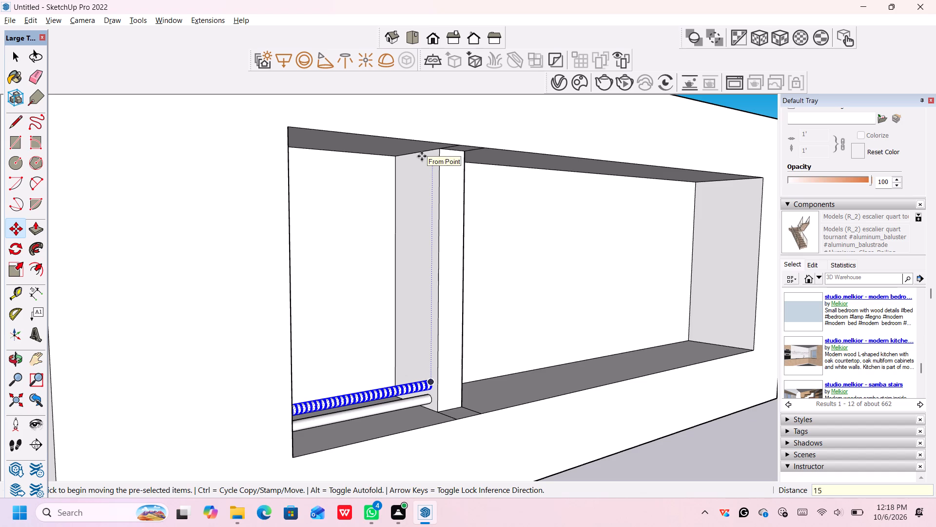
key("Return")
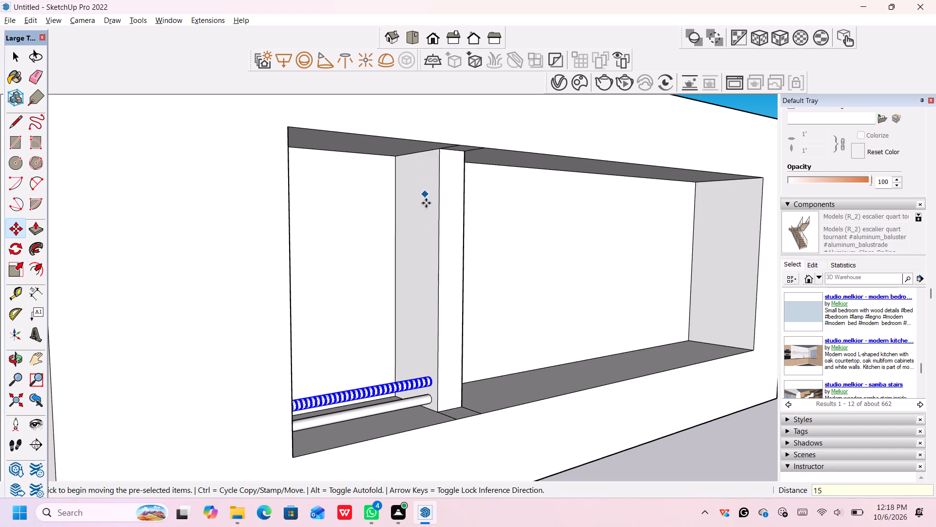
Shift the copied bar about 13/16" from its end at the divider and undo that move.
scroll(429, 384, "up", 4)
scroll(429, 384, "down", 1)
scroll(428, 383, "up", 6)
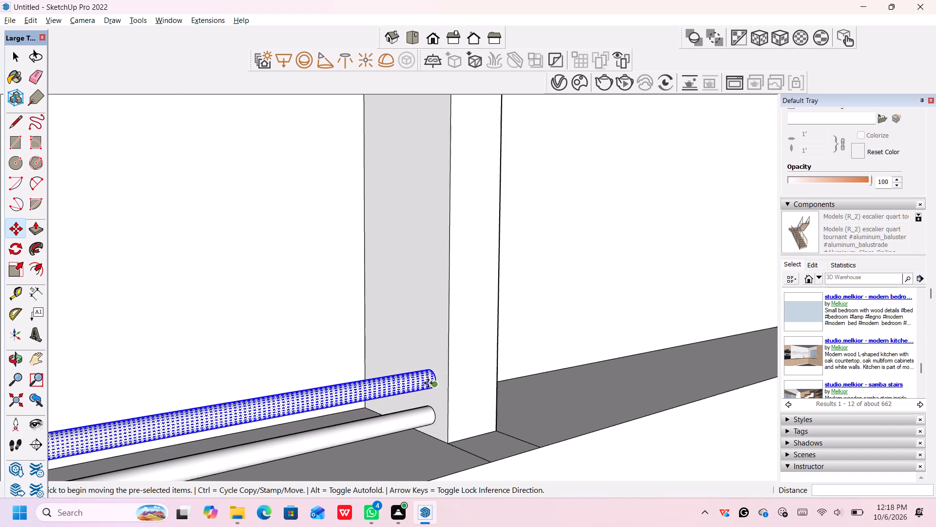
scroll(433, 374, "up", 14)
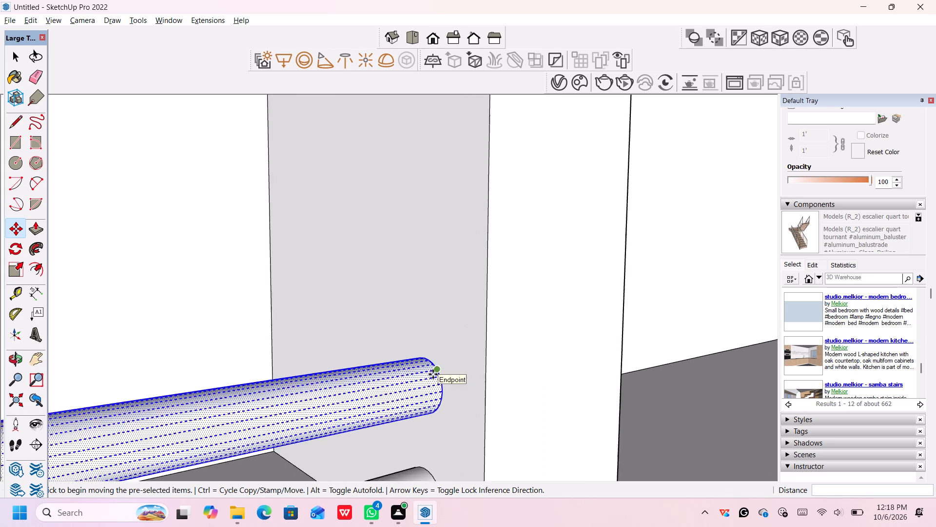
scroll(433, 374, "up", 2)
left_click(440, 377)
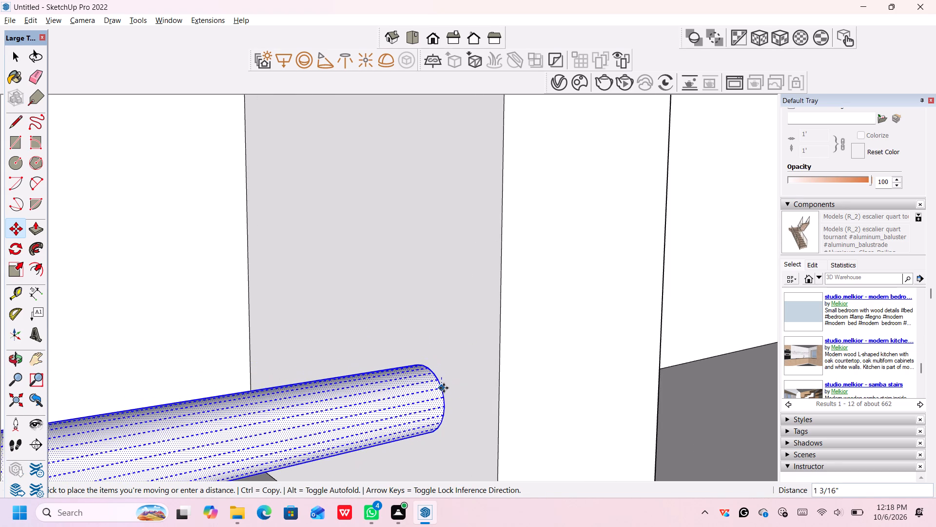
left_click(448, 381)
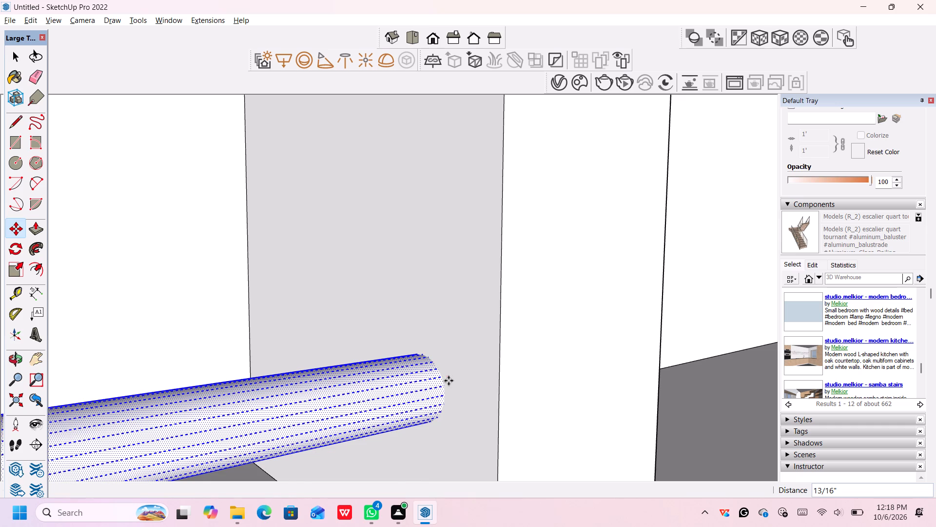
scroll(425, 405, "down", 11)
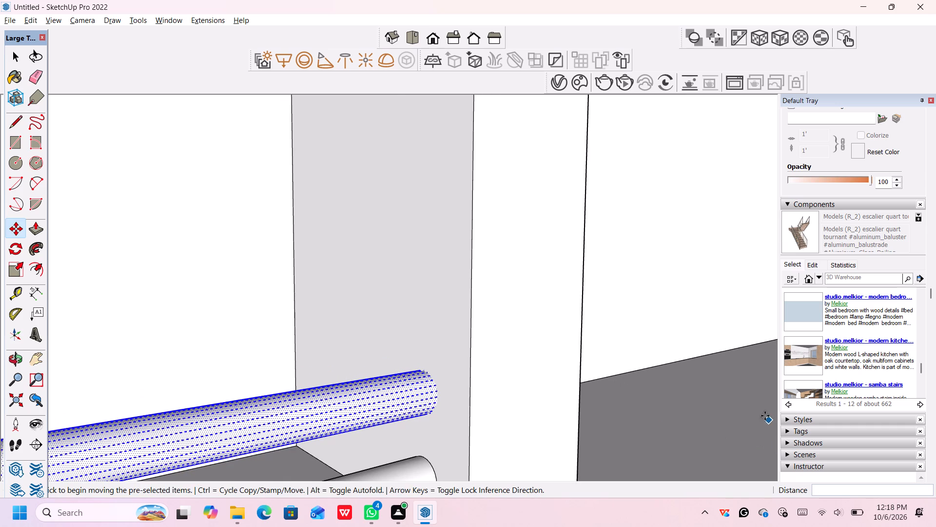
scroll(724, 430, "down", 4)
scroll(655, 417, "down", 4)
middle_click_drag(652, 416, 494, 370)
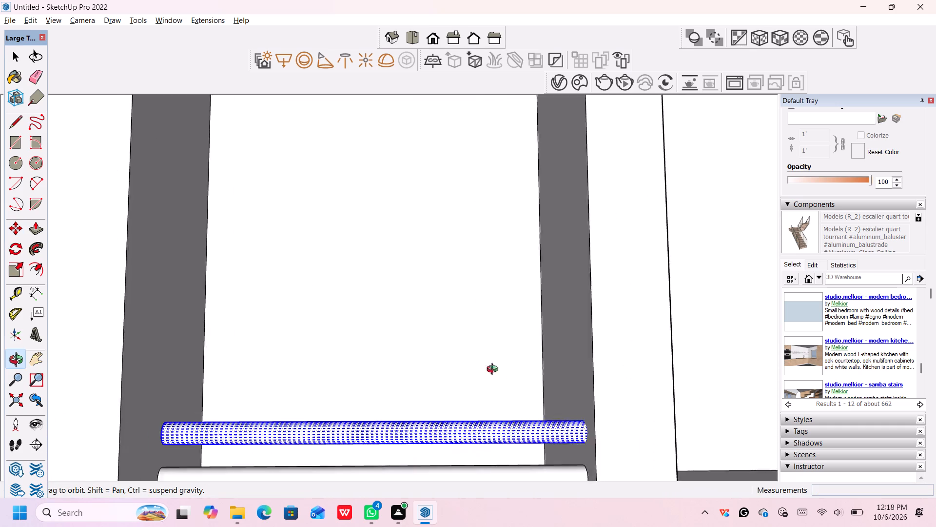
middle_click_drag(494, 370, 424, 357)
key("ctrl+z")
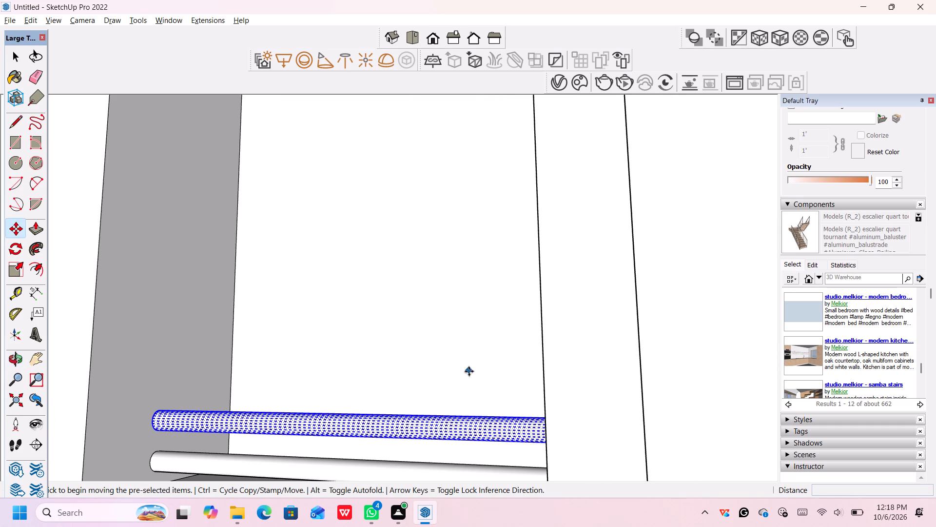
Copy the upper bar 1' straight up from its end at the divider and array that copy 15 times.
middle_click_drag(485, 386, 687, 423)
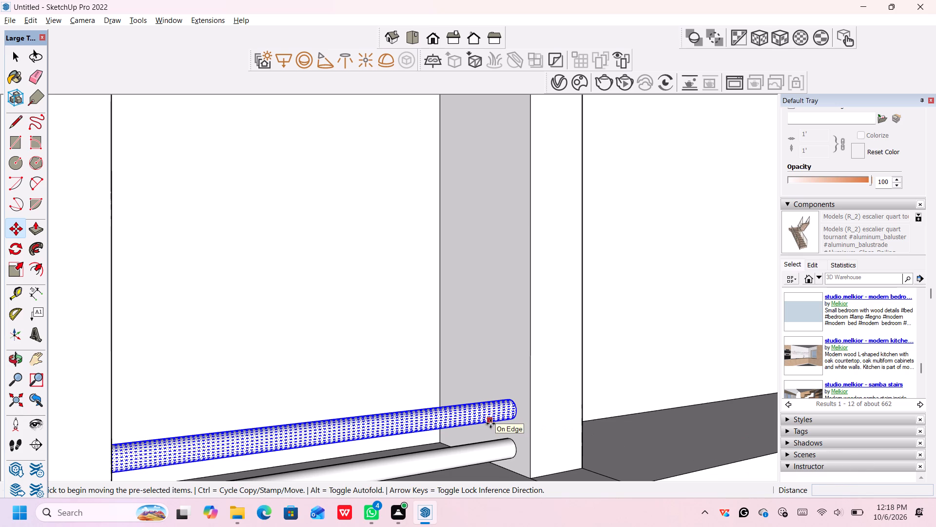
scroll(499, 413, "up", 5)
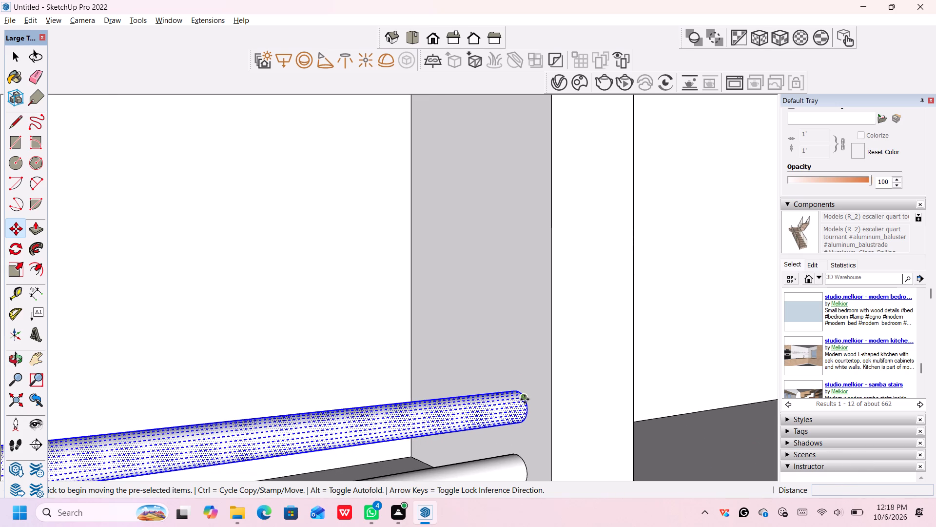
left_click(525, 399)
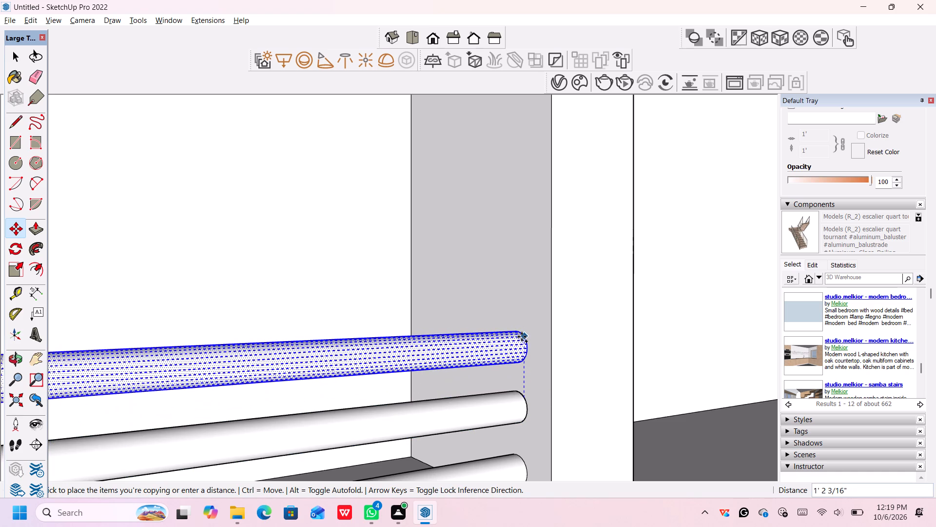
type("1'")
key("Return")
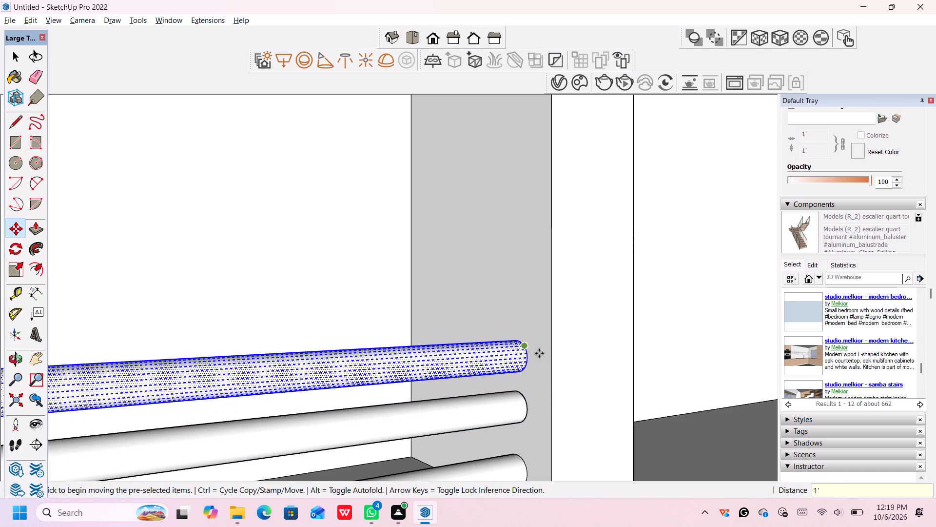
left_click(827, 491)
left_click(826, 491)
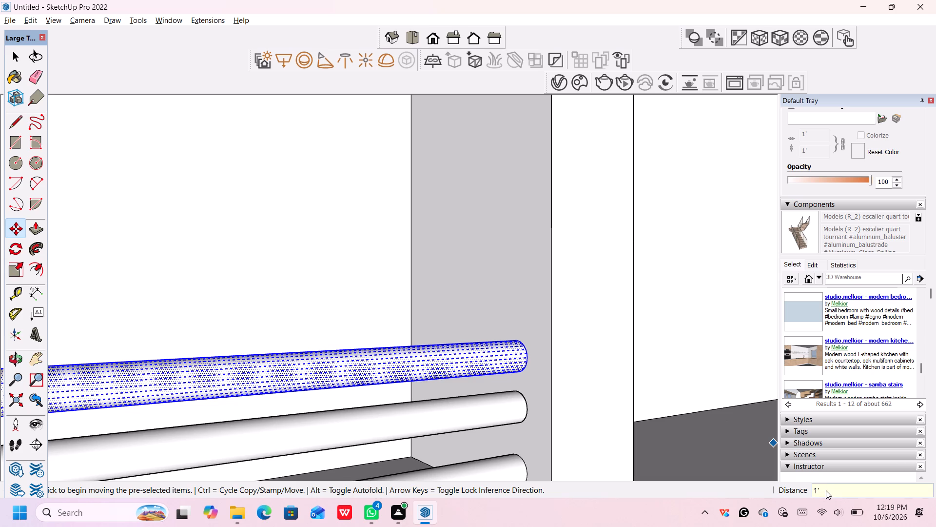
key("Return")
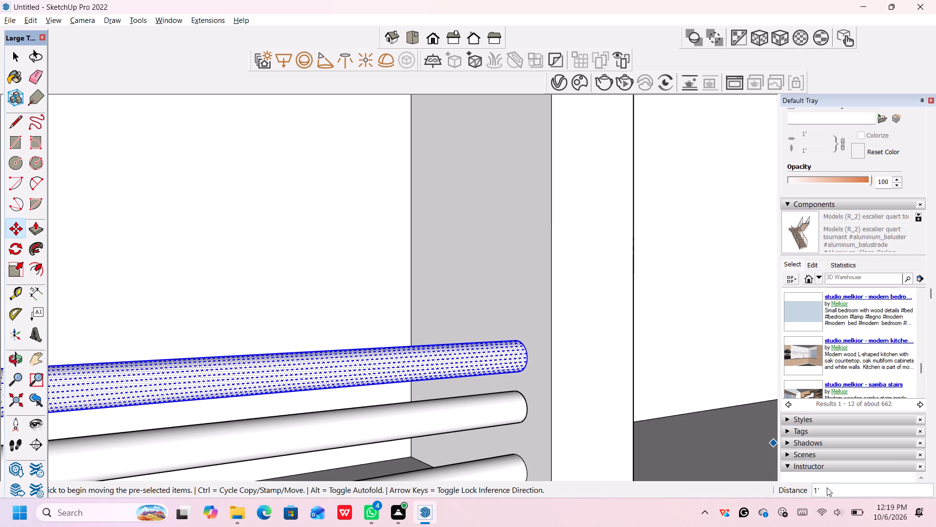
key("asterisk")
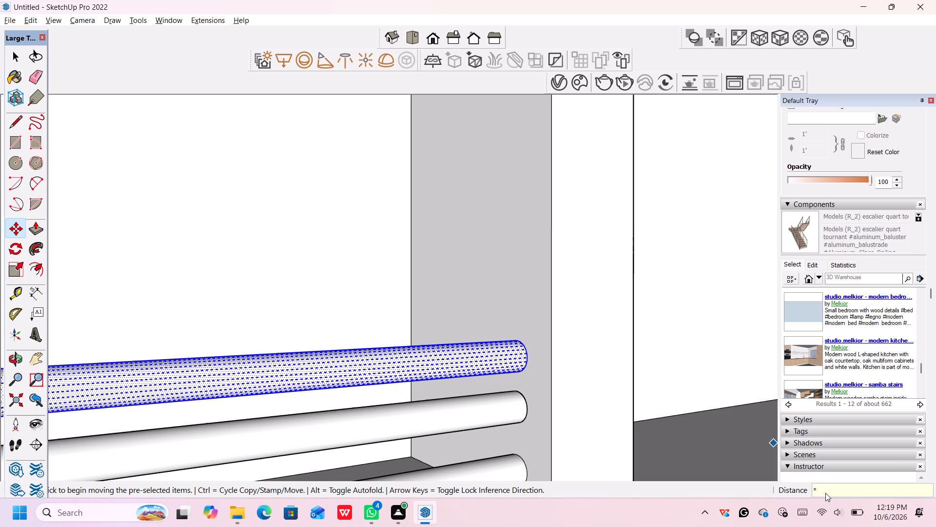
key("1")
key("5")
key("Return")
Examine the stack of round bars in the narrow bay from several angles, checking the fit from bottom to top.
scroll(561, 351, "down", 6)
middle_click_drag(604, 281, 601, 284)
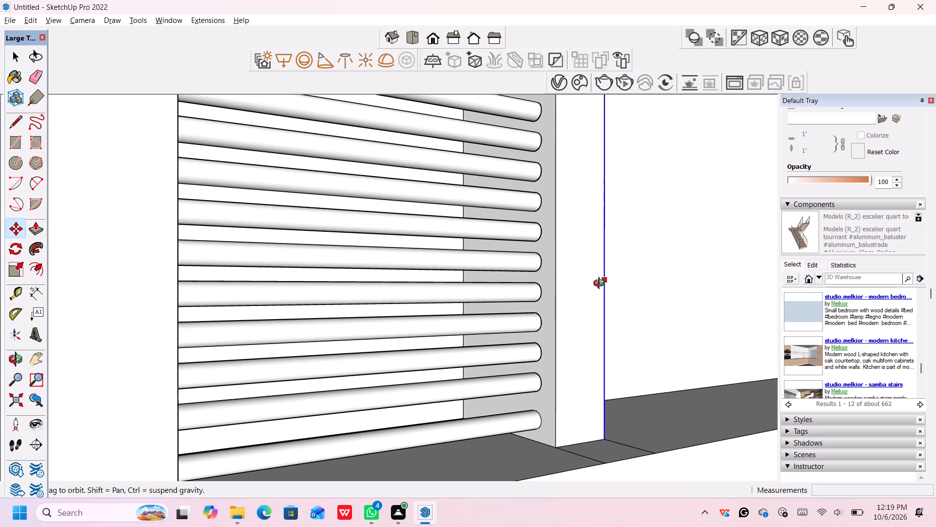
middle_click_drag(601, 284, 398, 345)
scroll(416, 317, "down", 5)
scroll(467, 304, "down", 5)
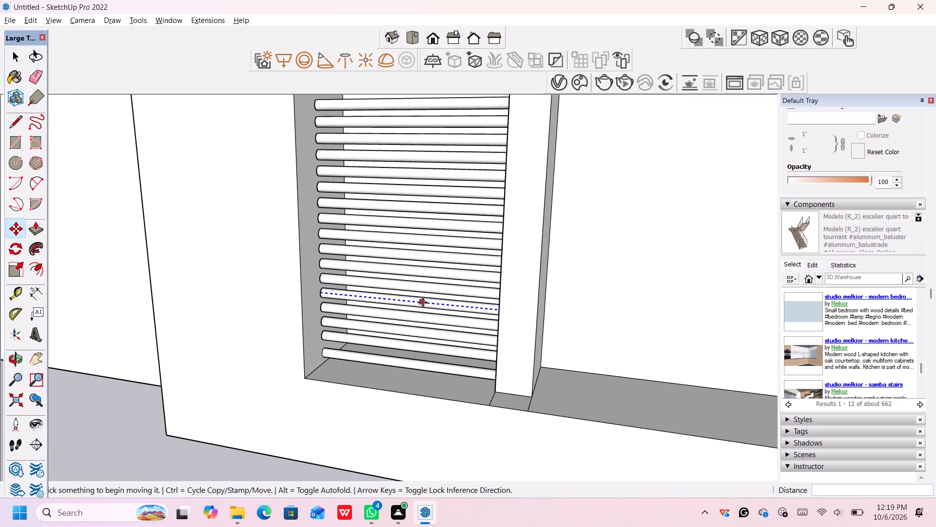
middle_click_drag(424, 303, 526, 269)
middle_click_drag(431, 147, 436, 153)
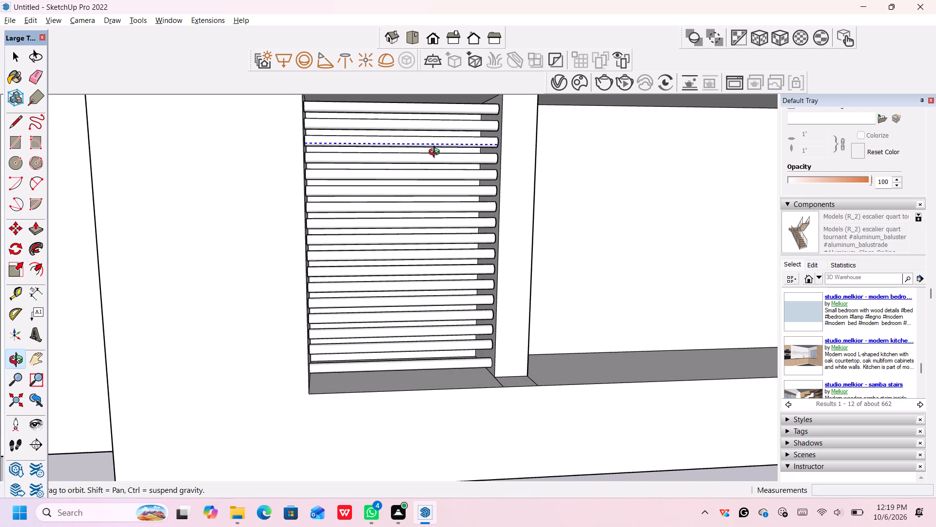
middle_click_drag(436, 153, 436, 152)
scroll(444, 199, "down", 4)
middle_click_drag(454, 178, 454, 179)
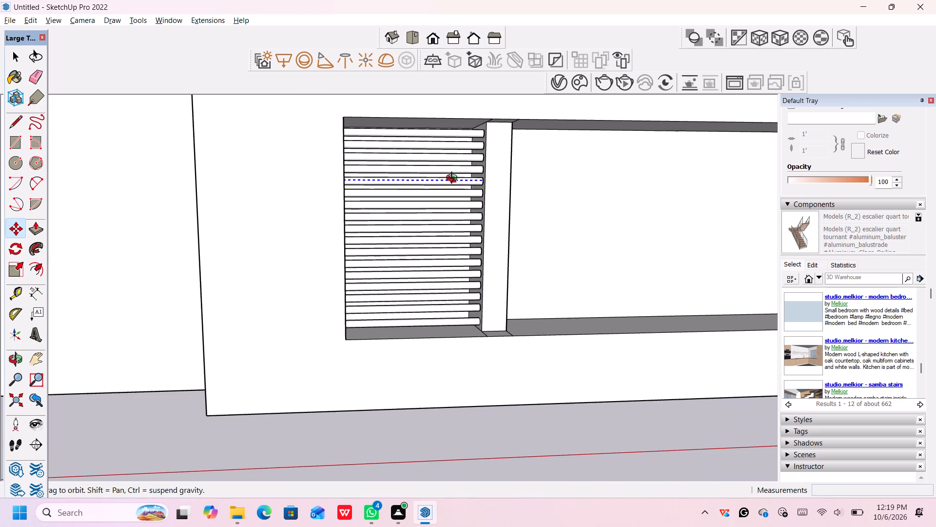
middle_click_drag(454, 179, 451, 151)
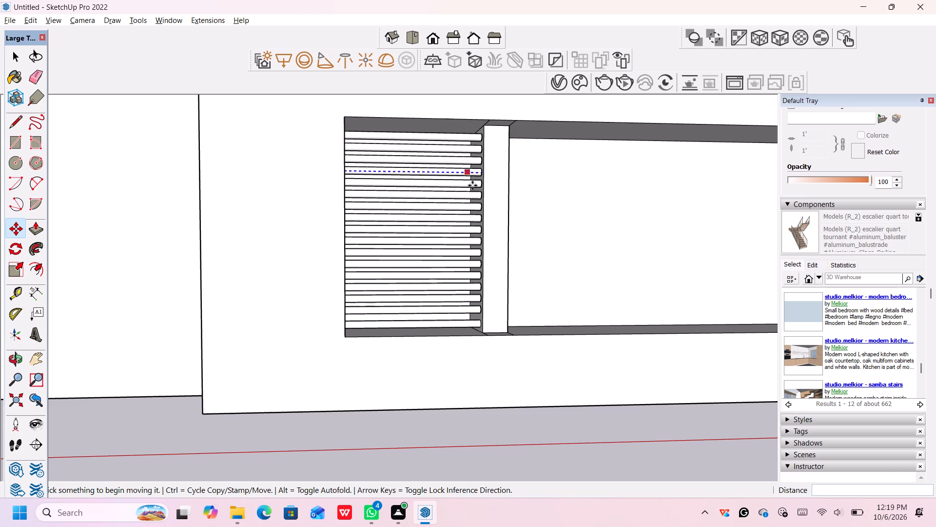
scroll(482, 179, "down", 1)
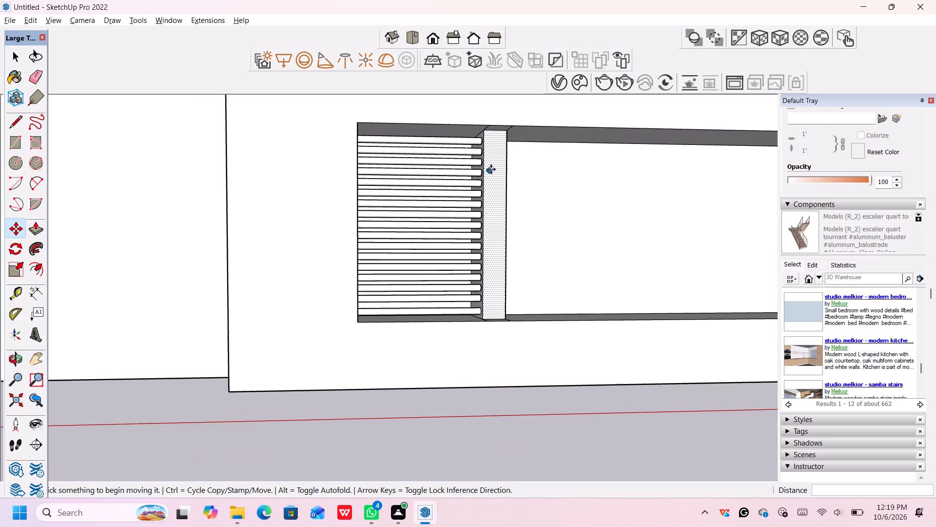
middle_click_drag(502, 159, 499, 167)
key("Escape")
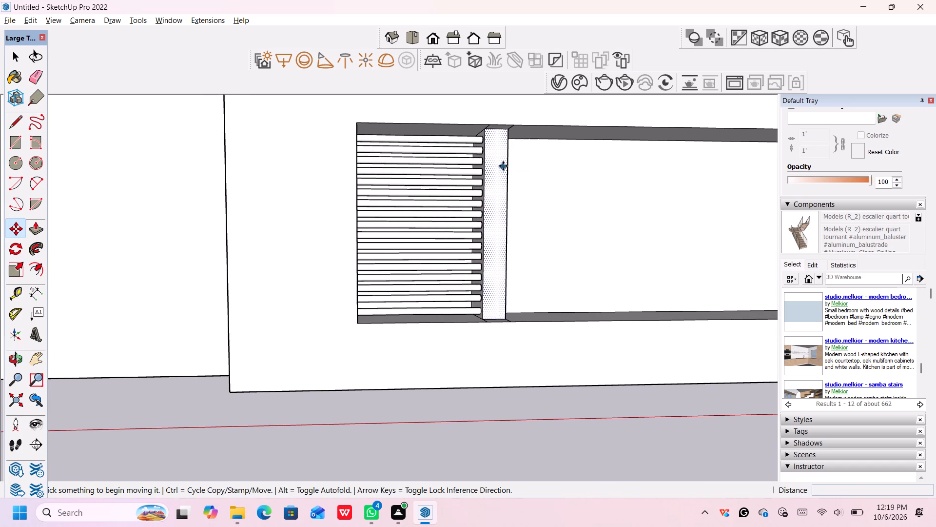
Draw a rectangle about 21' 8" by 13' 4 1/2" on the wide bay's back face, starting from its lower corner at the outer side wall.
scroll(512, 166, "down", 4)
middle_click_drag(614, 172, 597, 177)
scroll(595, 167, "down", 2)
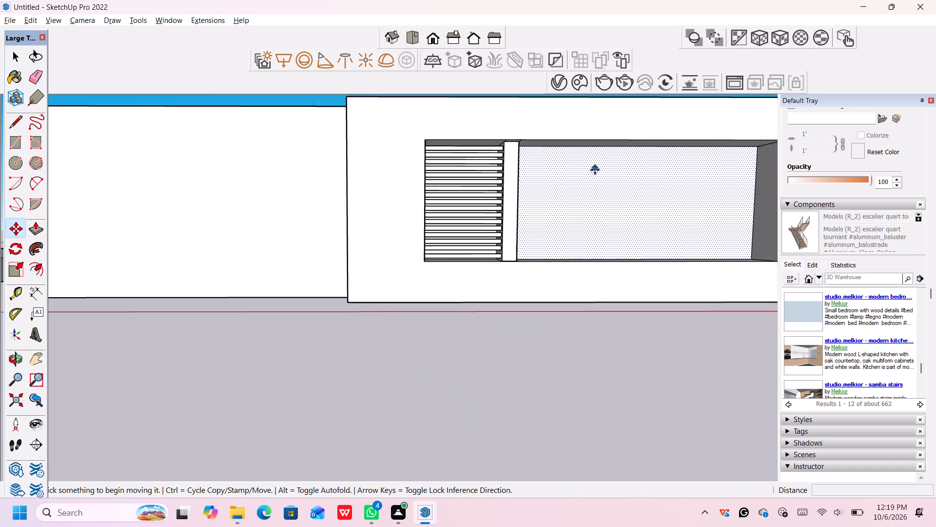
scroll(595, 170, "down", 3)
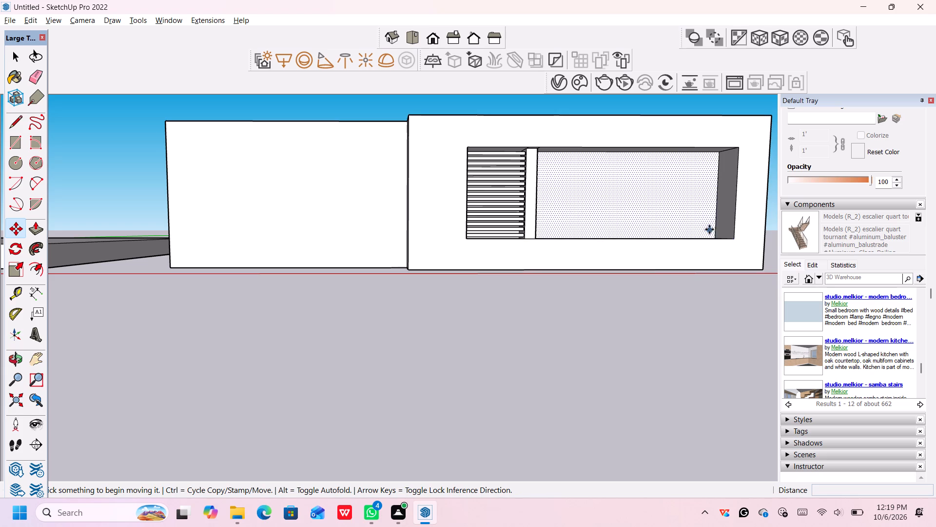
scroll(724, 216, "up", 9)
middle_click_drag(689, 241, 710, 274)
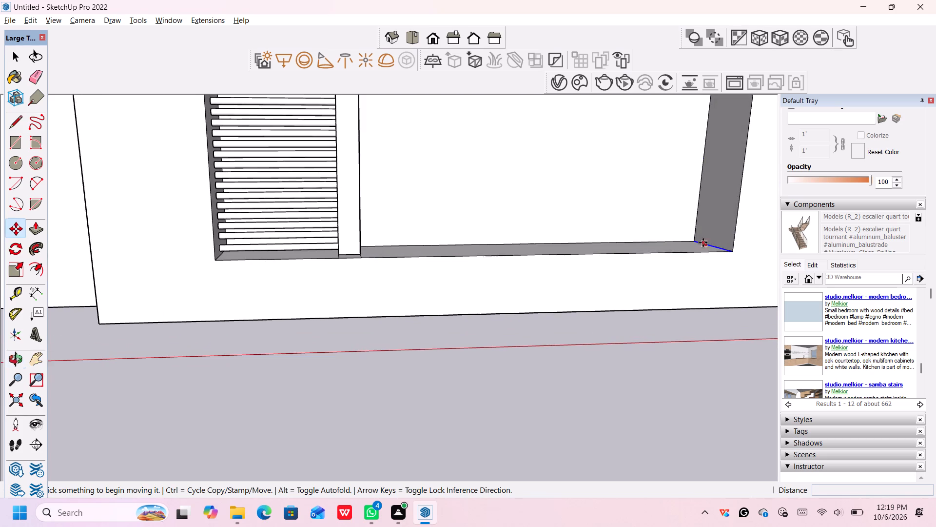
scroll(703, 241, "up", 5)
key("space")
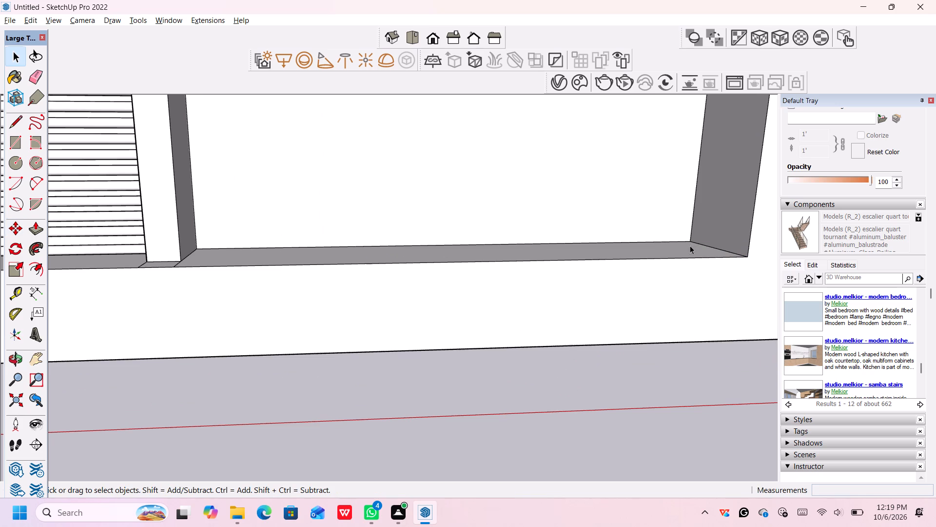
key("r")
key("Return")
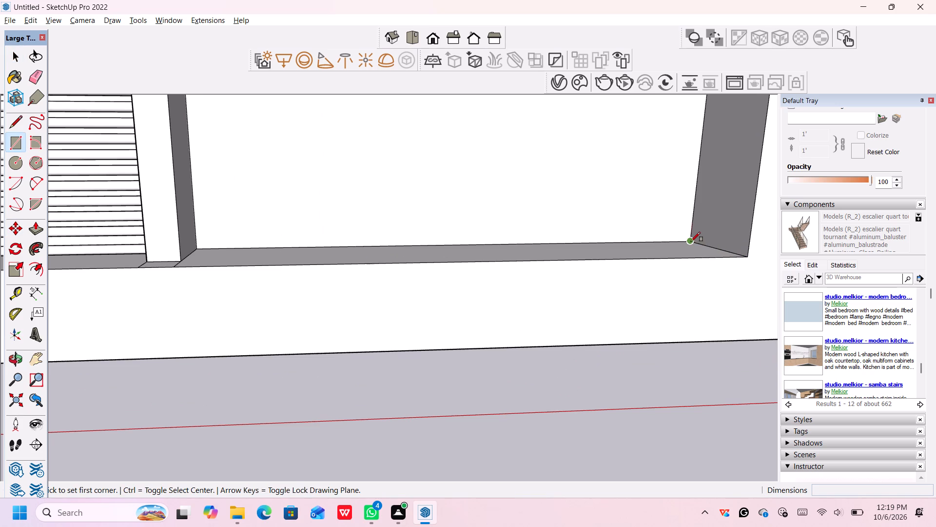
left_click(689, 242)
scroll(587, 146, "down", 6)
middle_click_drag(582, 136, 578, 131)
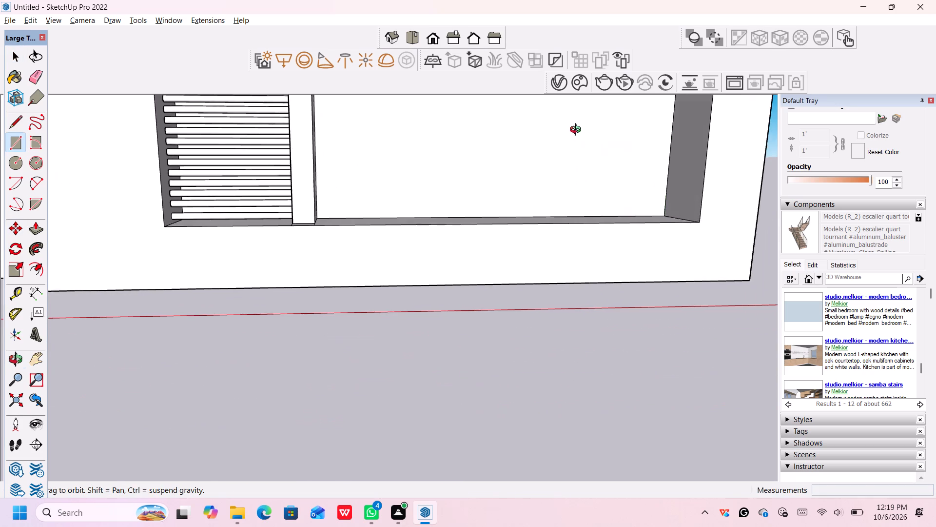
middle_click_drag(578, 131, 576, 127)
scroll(559, 130, "down", 5)
middle_click(557, 115)
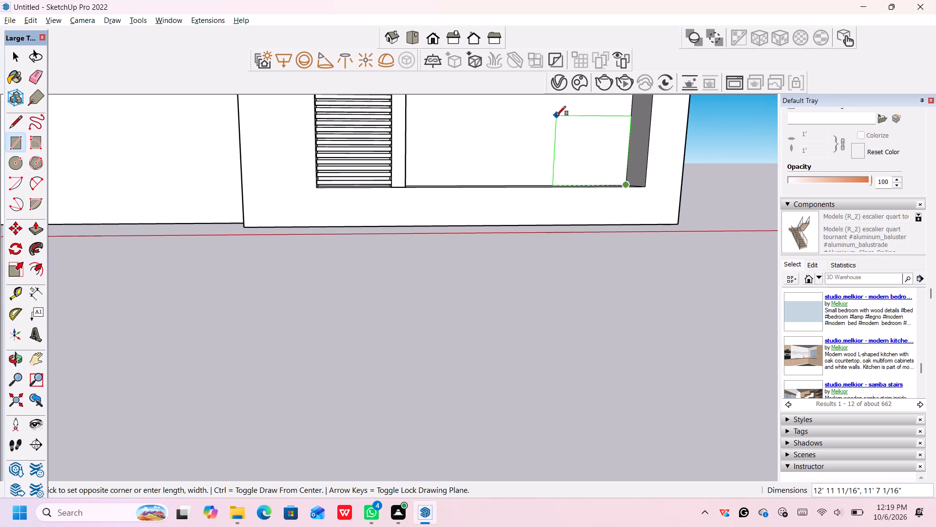
middle_click_drag(556, 116, 573, 210, "shift")
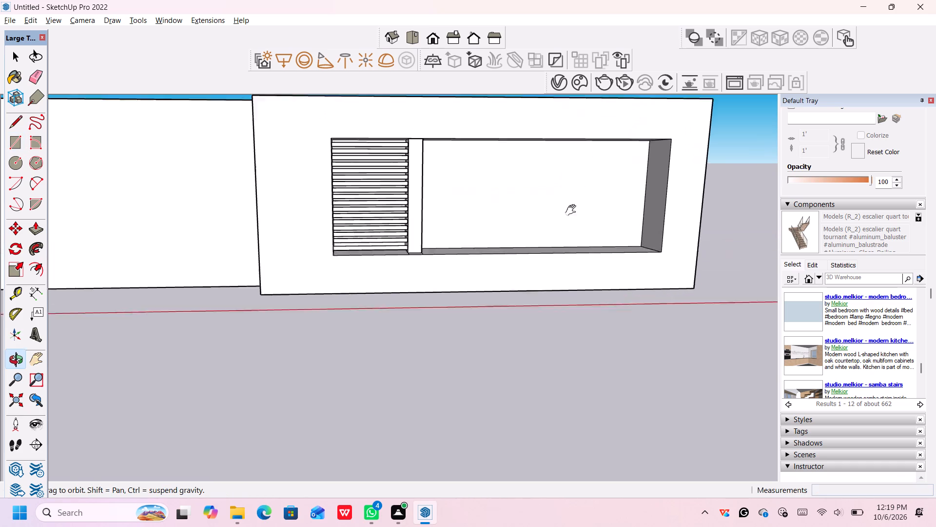
middle_click_drag(573, 210, 586, 270, "shift")
scroll(585, 262, "up", 4)
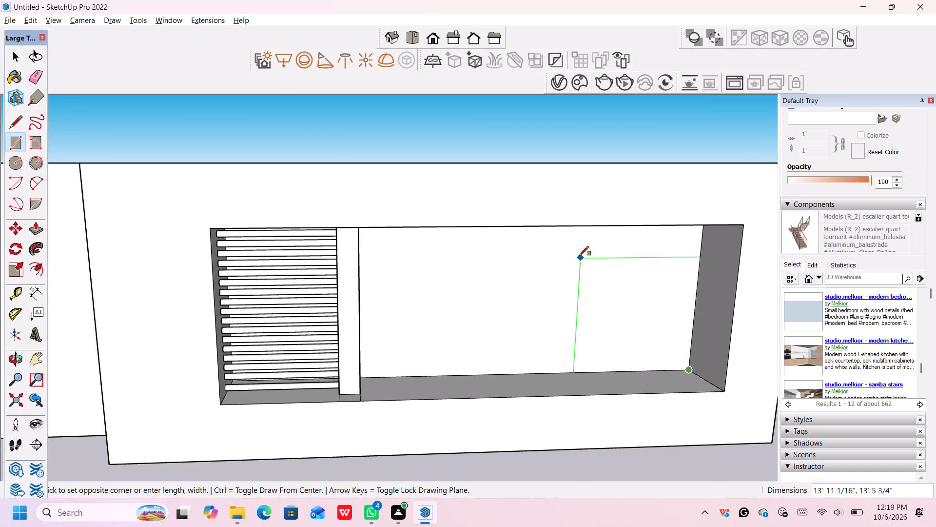
middle_click(577, 252)
middle_click(577, 252)
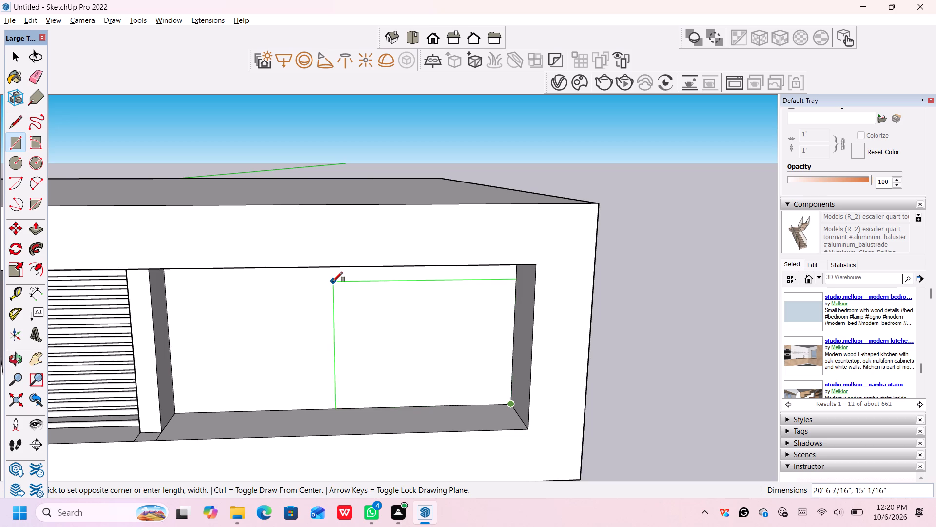
middle_click_drag(332, 286, 319, 233)
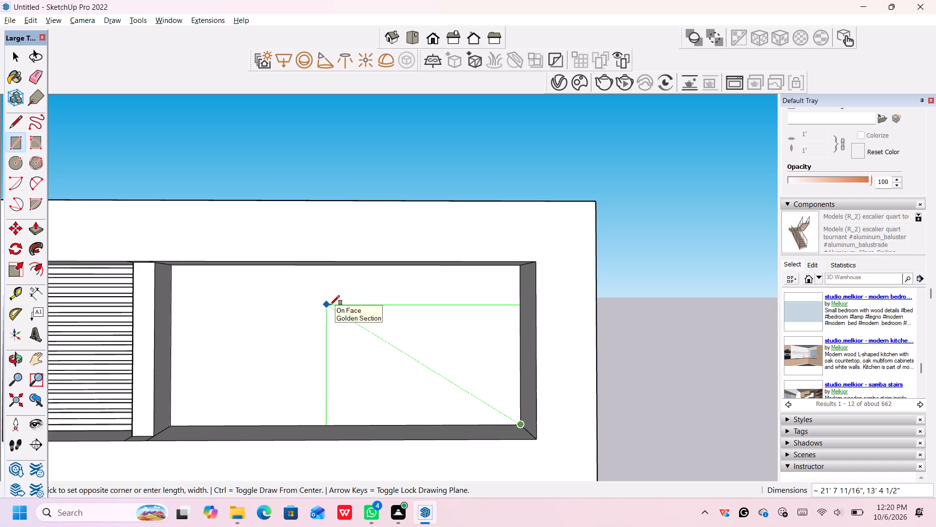
left_click(330, 305)
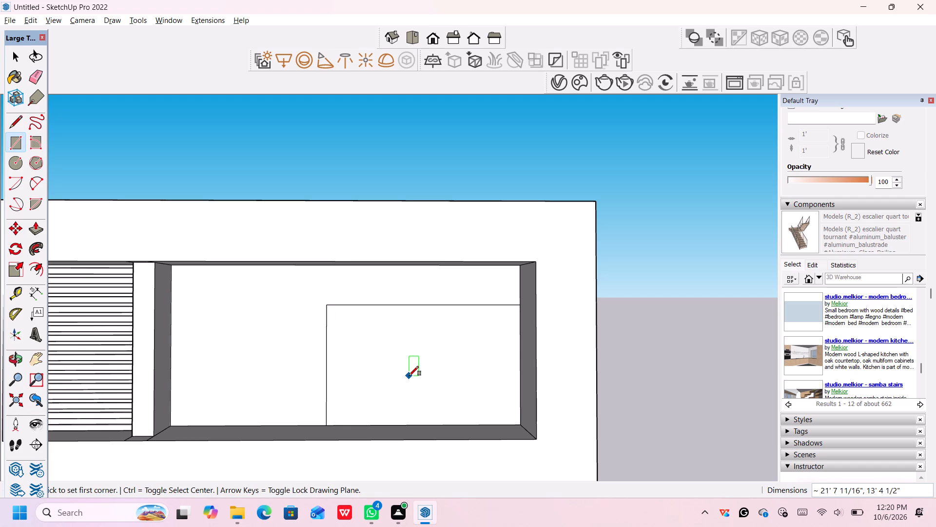
Offset the new rectangle's outline 6" inward to form a frame border.
key("space")
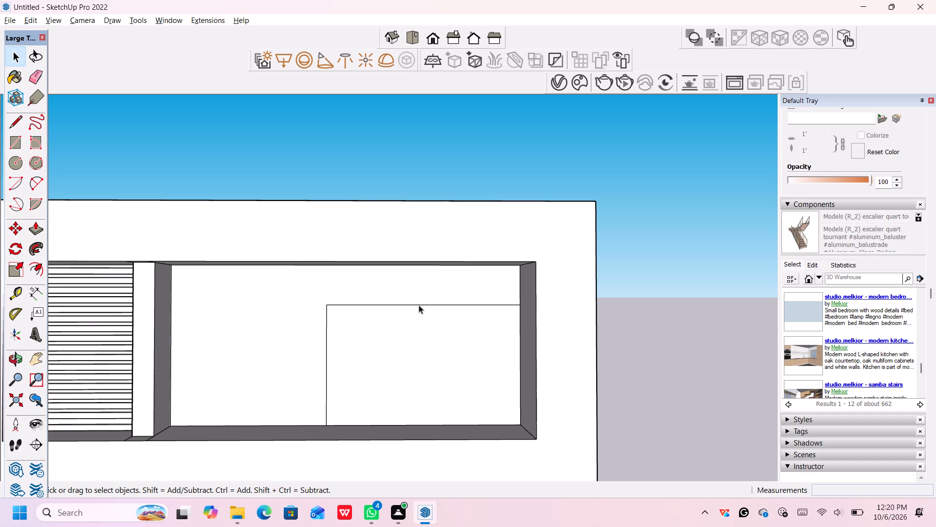
key("o")
key("f")
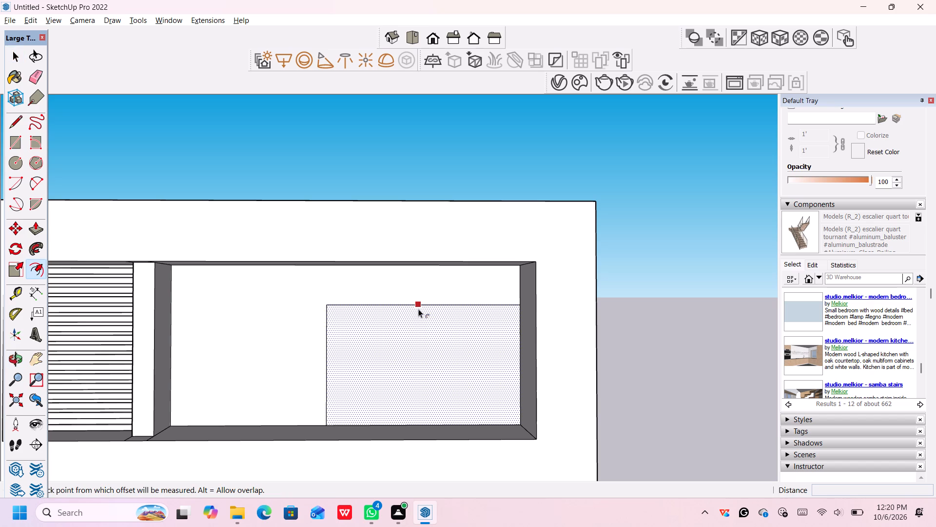
key("Return")
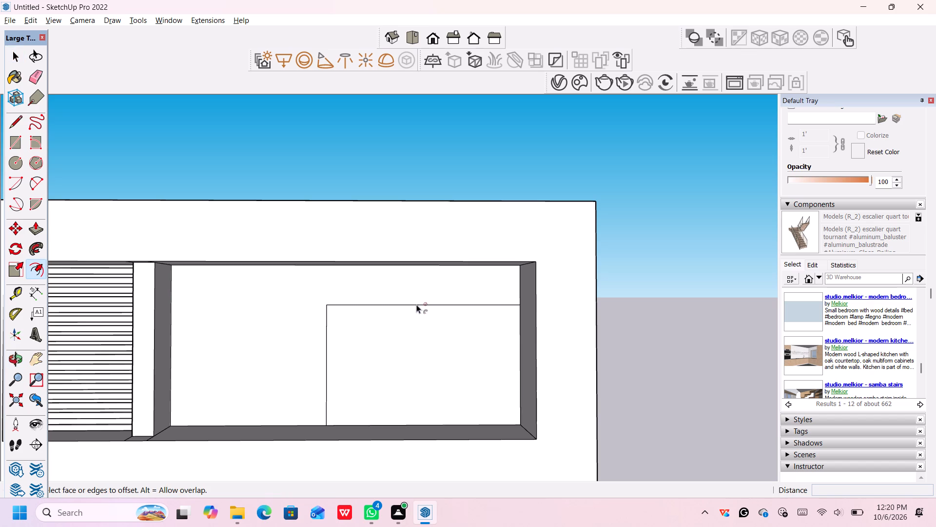
left_click(409, 333)
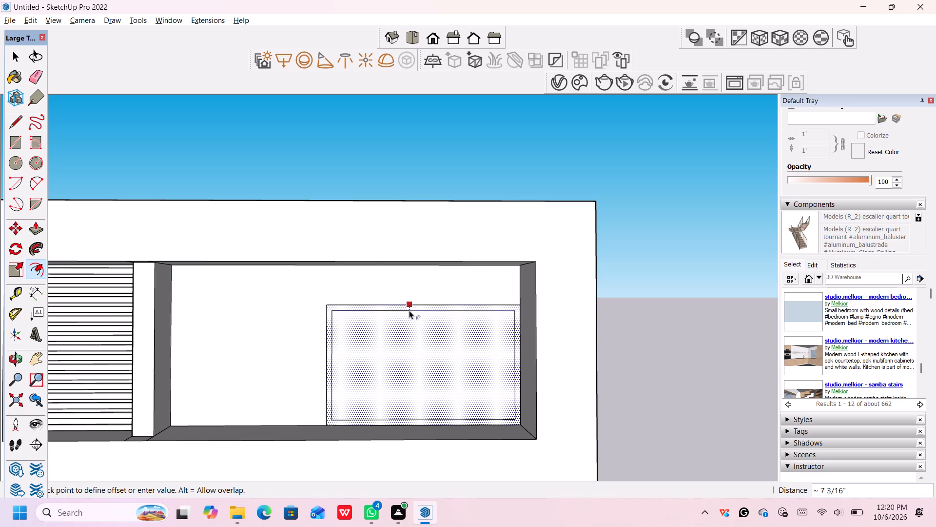
type("6\"")
key("Return")
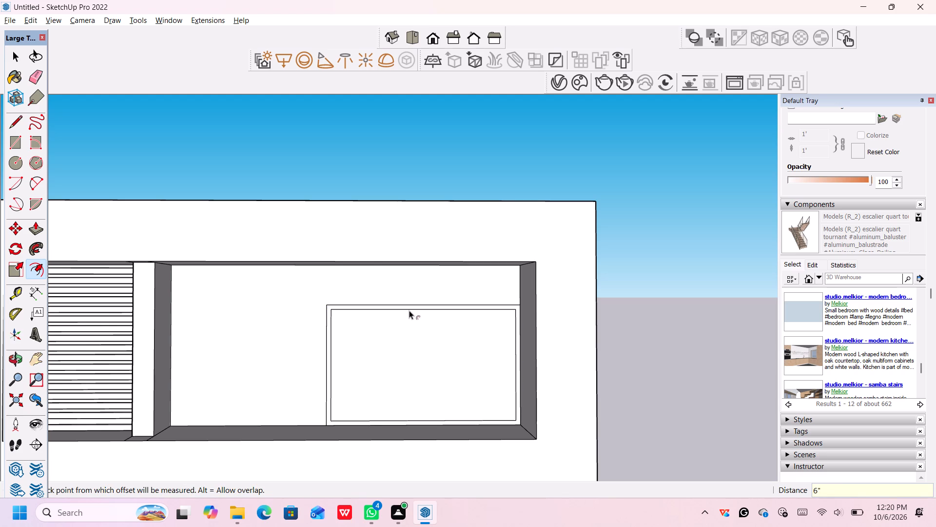
key("space")
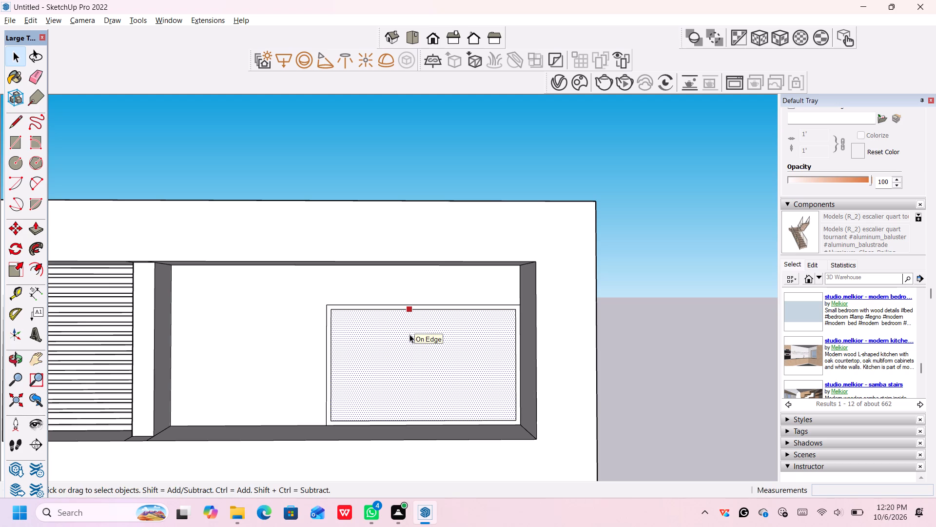
Draw a vertical line from the midpoint of the inner rectangle's top edge straight down to its bottom edge.
key("l")
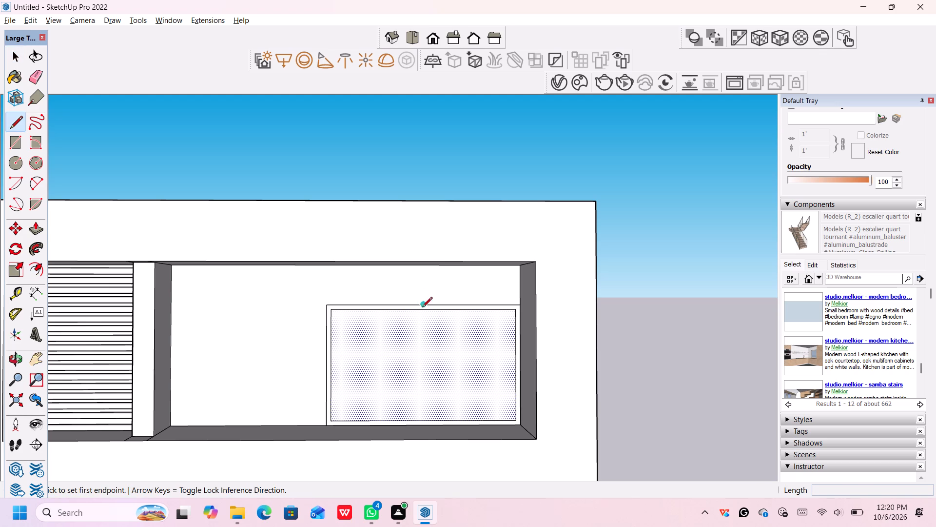
left_click(425, 310)
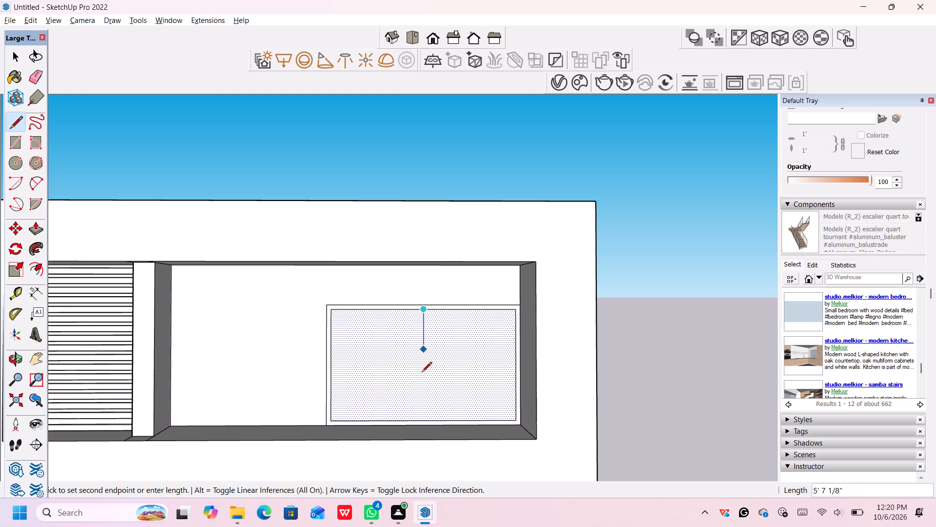
left_click(425, 422)
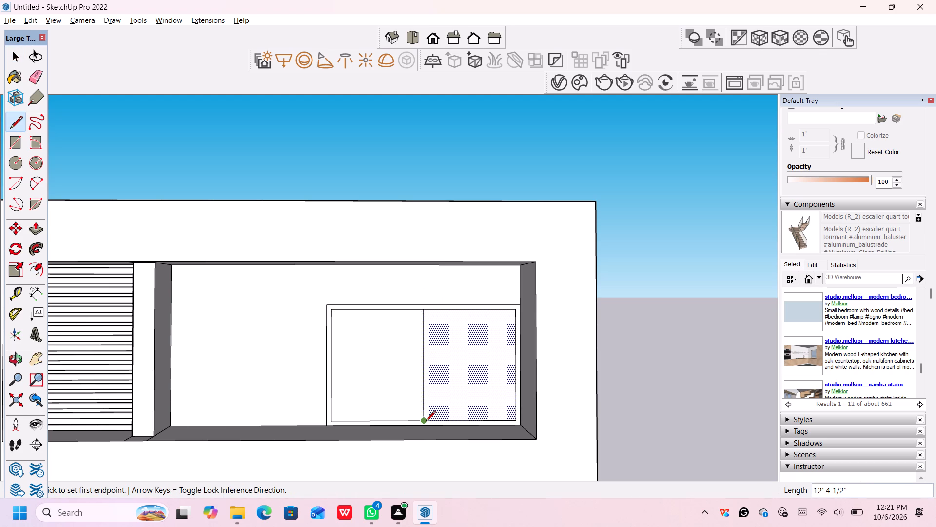
key("space")
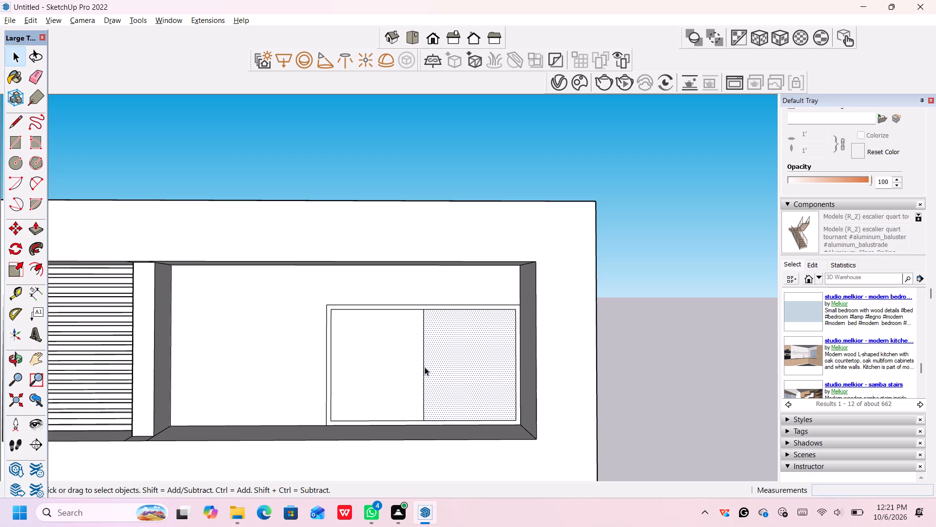
Copy the vertical centre line 6" horizontally toward the bay's outer side wall to outline a mullion.
left_click(424, 366)
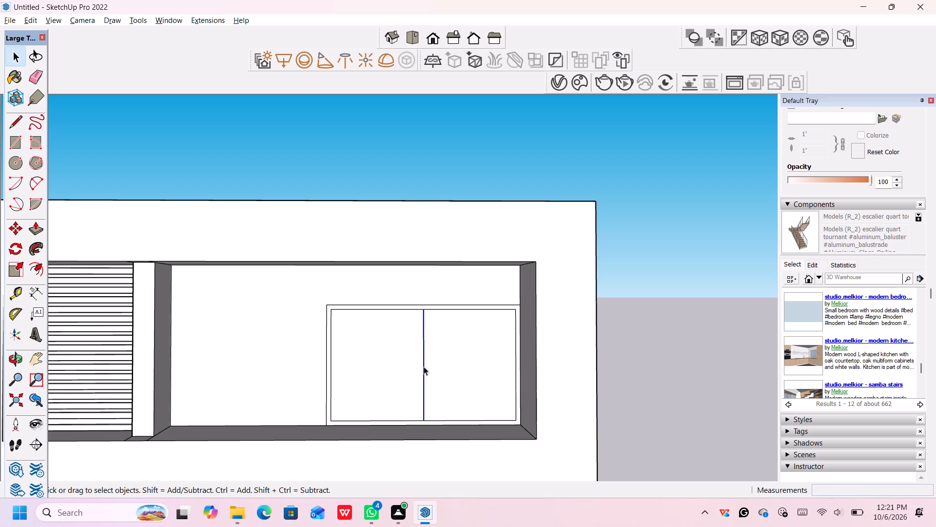
key("comma")
key("m")
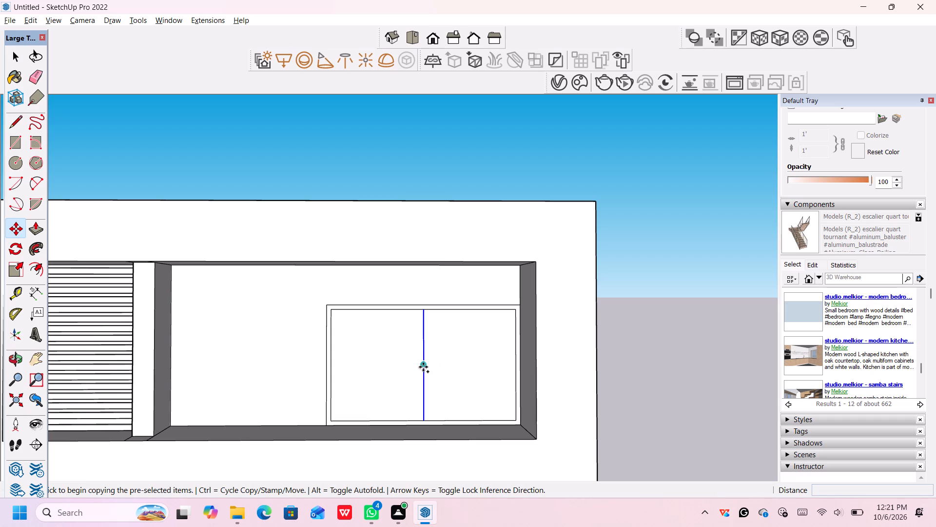
left_click(423, 365)
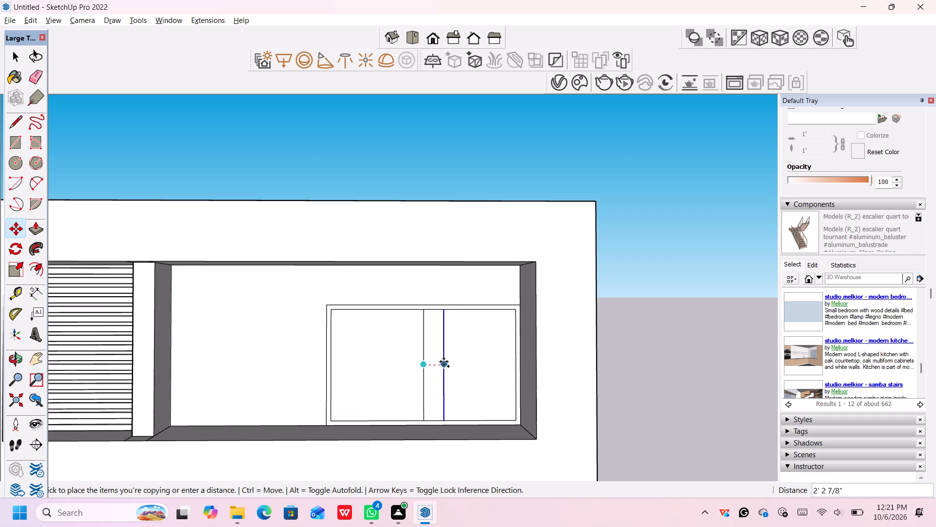
type("36")
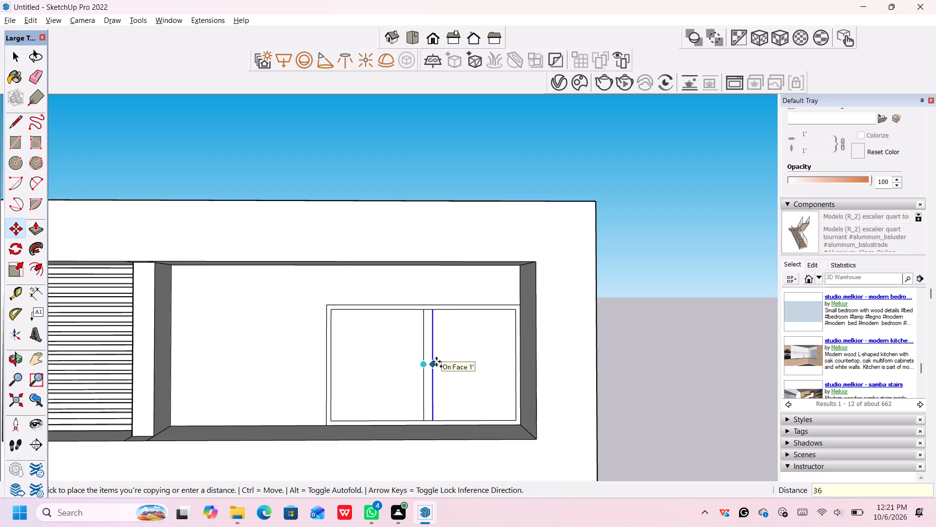
key("BackSpace")
key("BackSpace")
key("6")
key("shift+quotedbl")
key("Return")
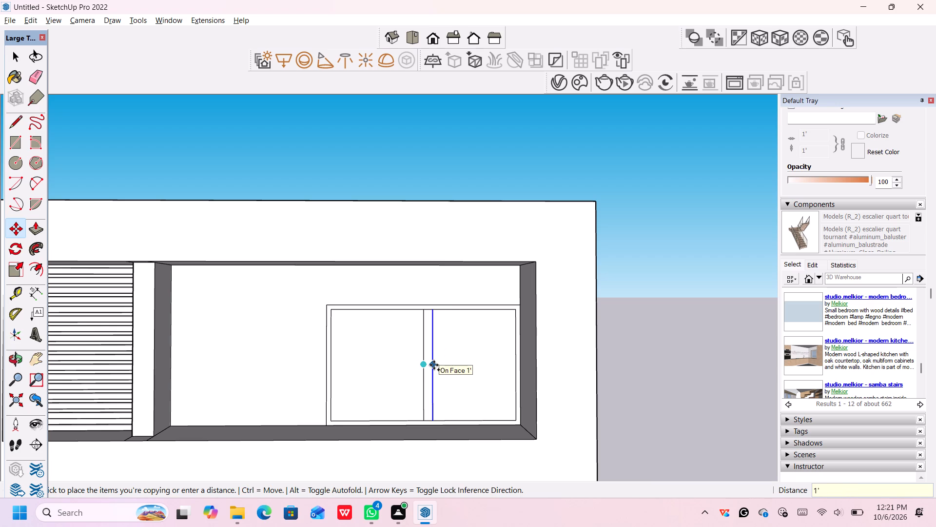
key("6")
key("shift+quotedbl")
key("Return")
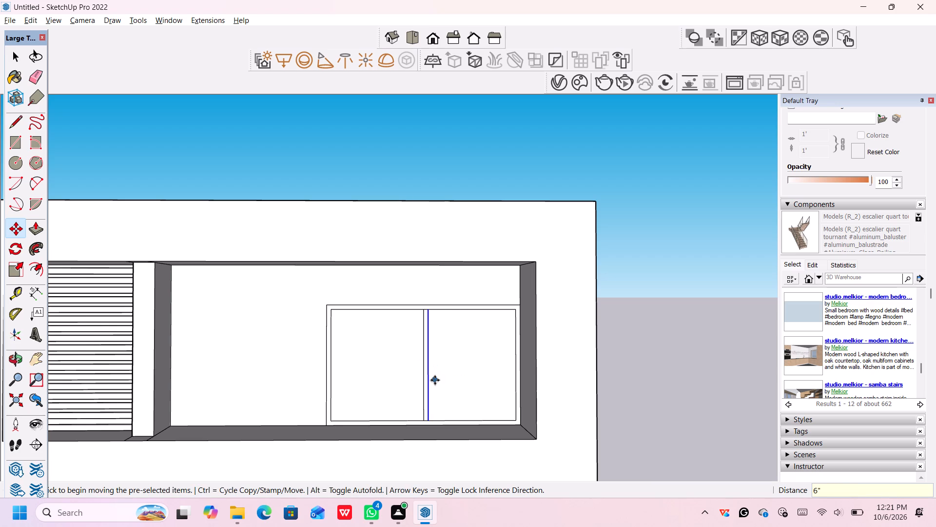
key("space")
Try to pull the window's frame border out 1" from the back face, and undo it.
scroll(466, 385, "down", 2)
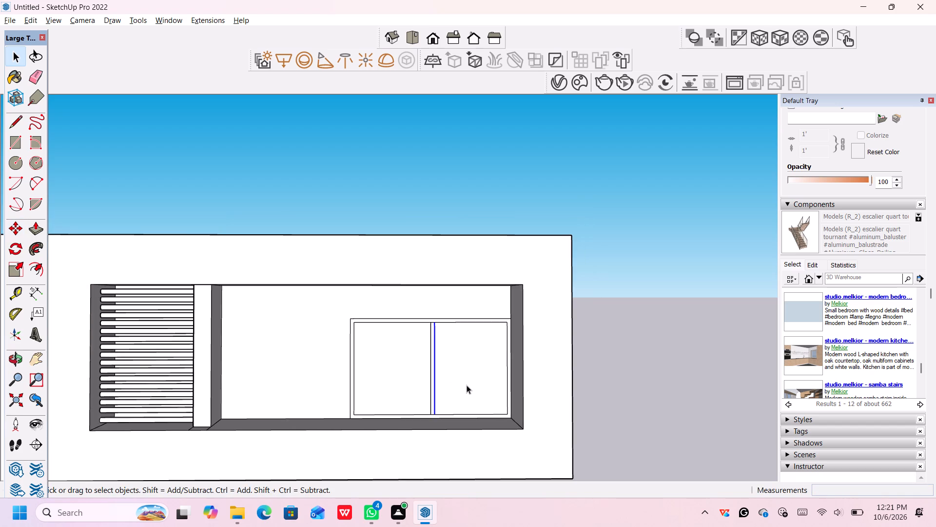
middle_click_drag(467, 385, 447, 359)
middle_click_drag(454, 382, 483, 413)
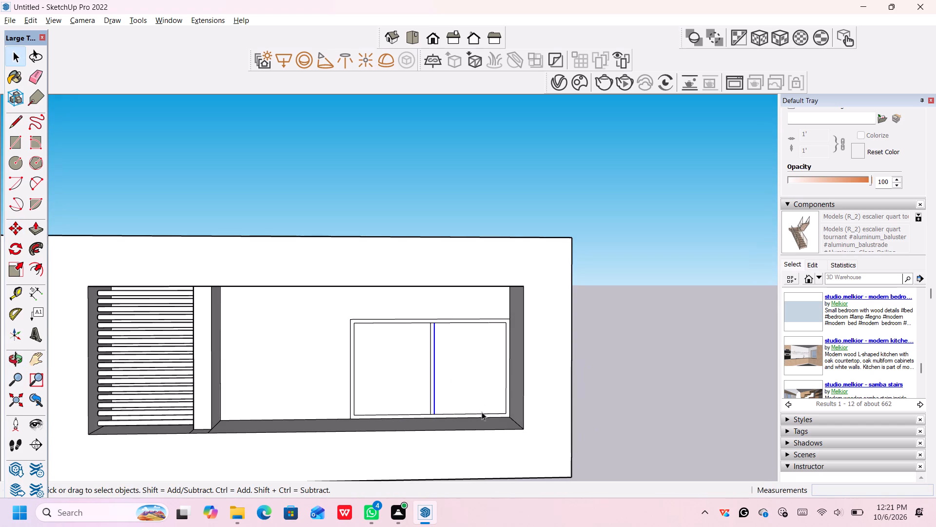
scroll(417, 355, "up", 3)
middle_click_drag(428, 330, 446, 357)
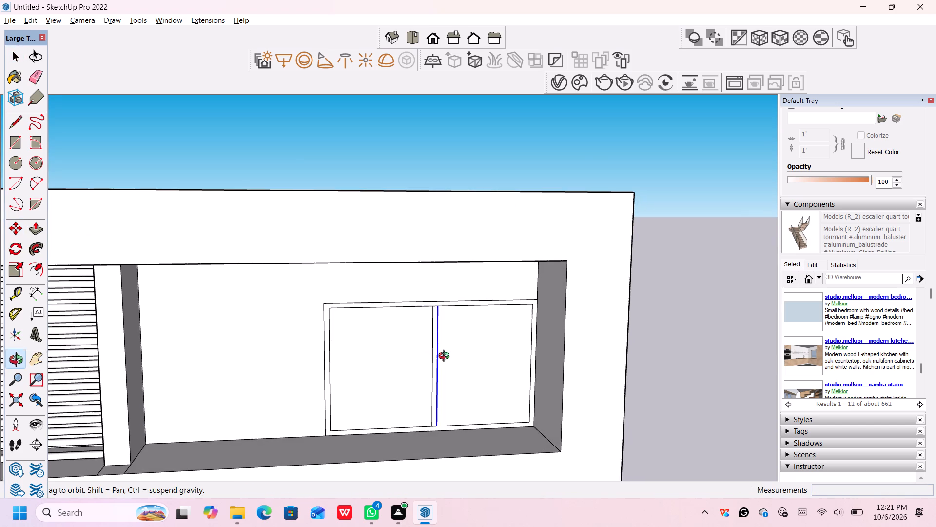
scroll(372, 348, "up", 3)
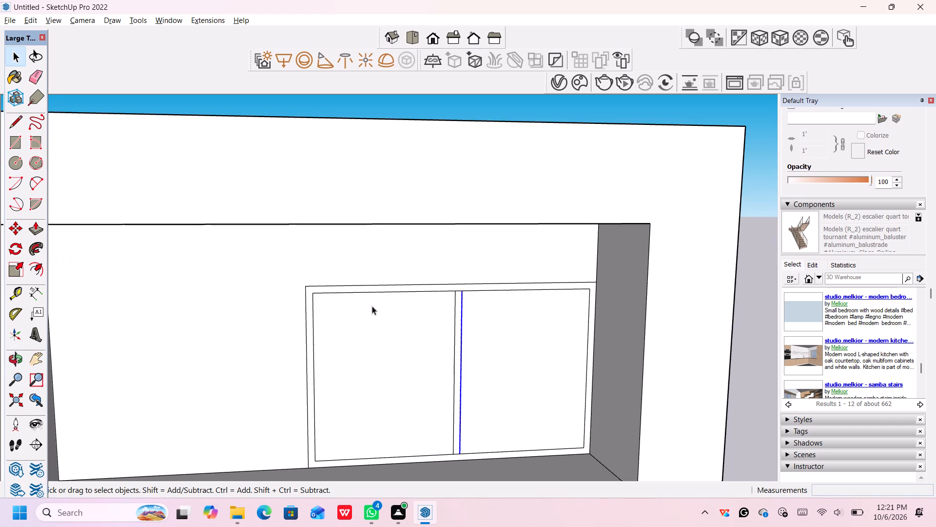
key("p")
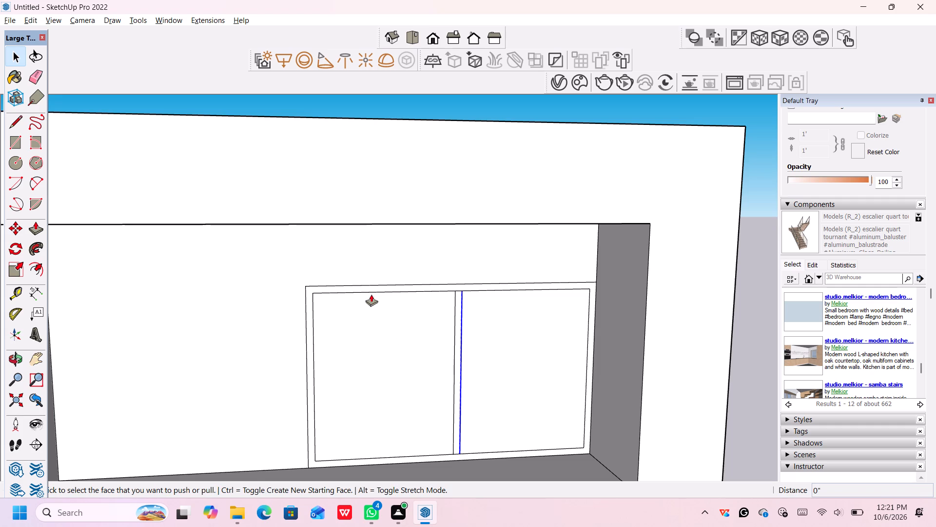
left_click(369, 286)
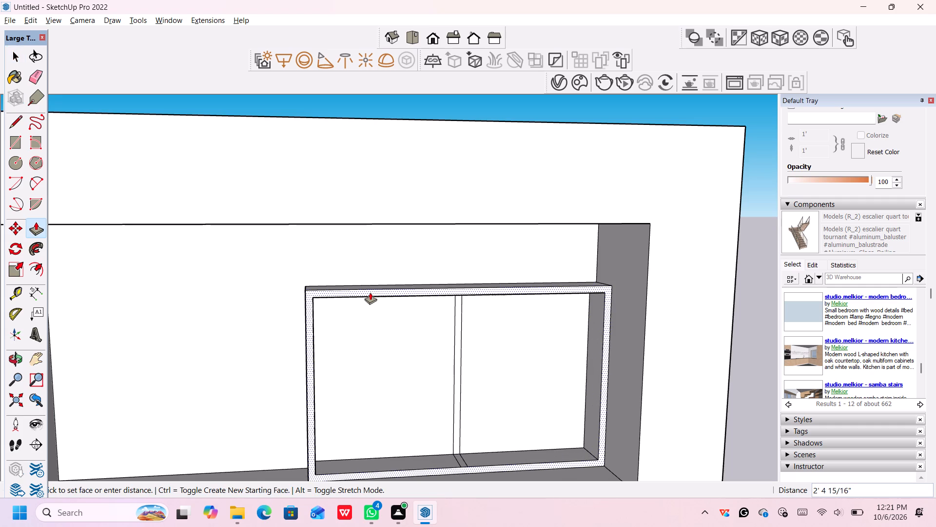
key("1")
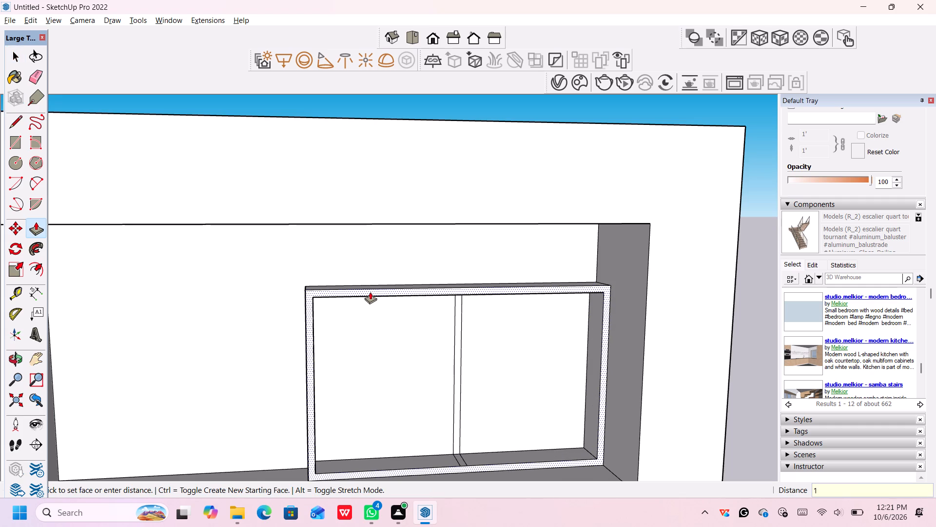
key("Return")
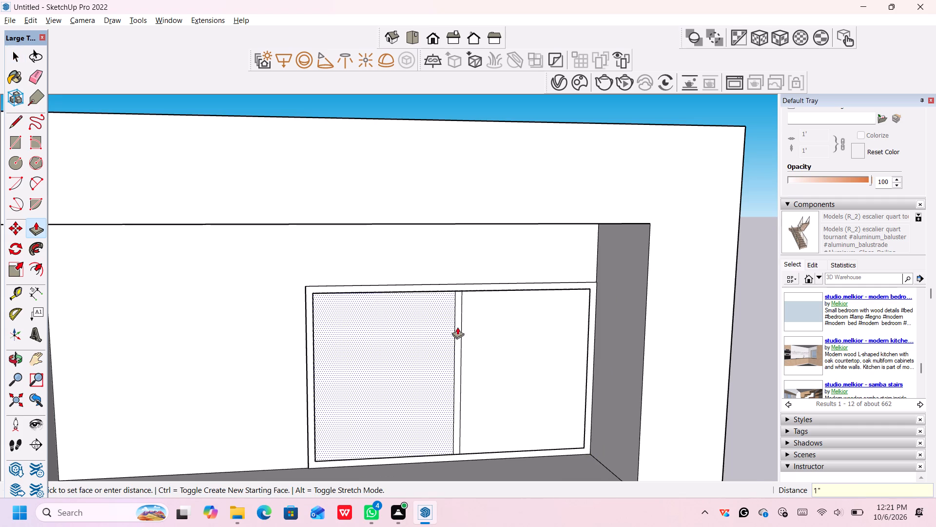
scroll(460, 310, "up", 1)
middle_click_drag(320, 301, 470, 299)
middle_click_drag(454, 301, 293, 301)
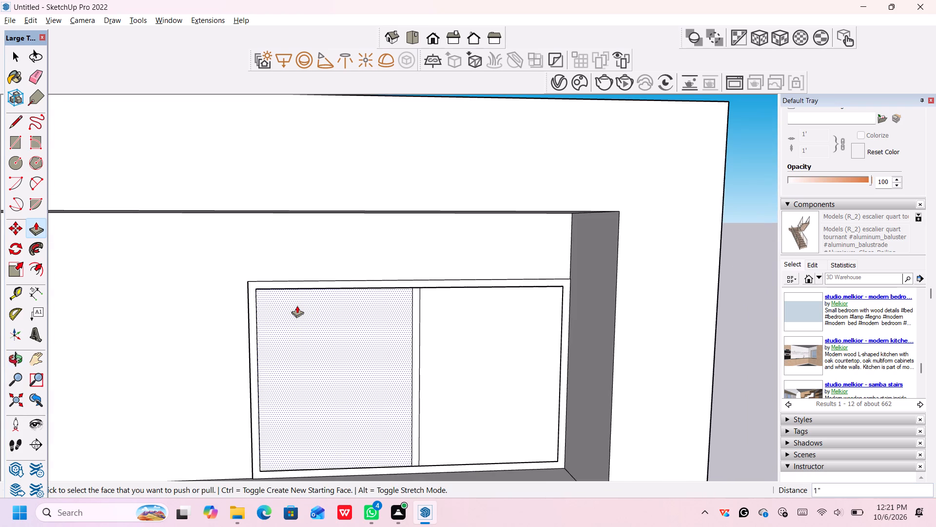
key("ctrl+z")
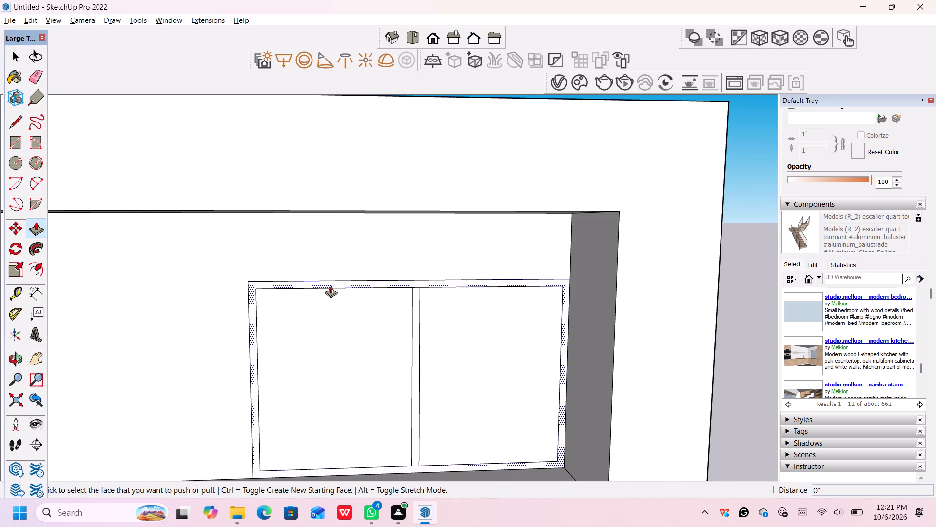
Pull the window's frame border and its central mullion out 1' from the bay's back face.
left_click(331, 286)
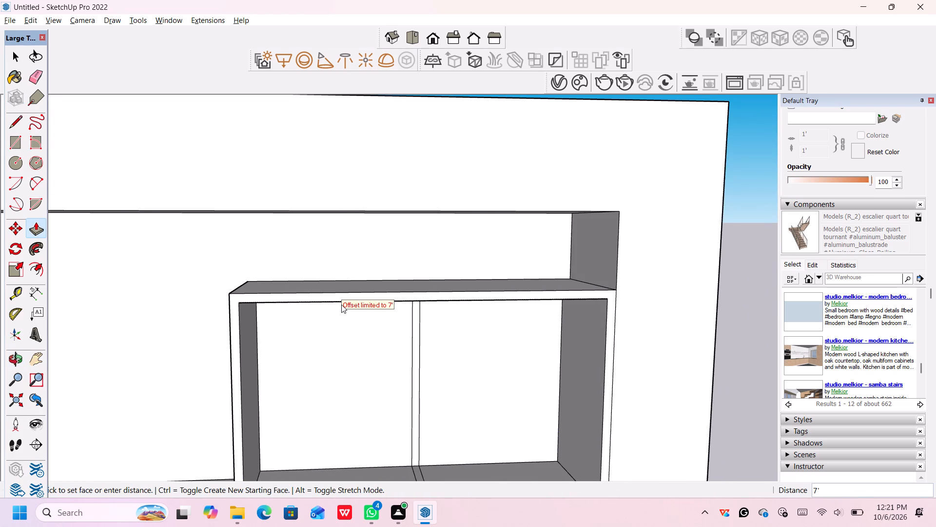
type("1'")
key("Return")
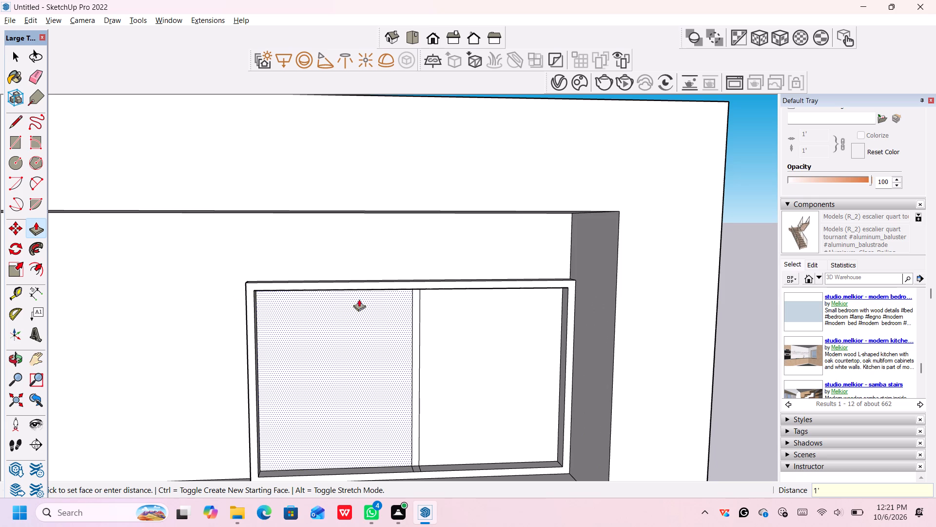
left_click(417, 306)
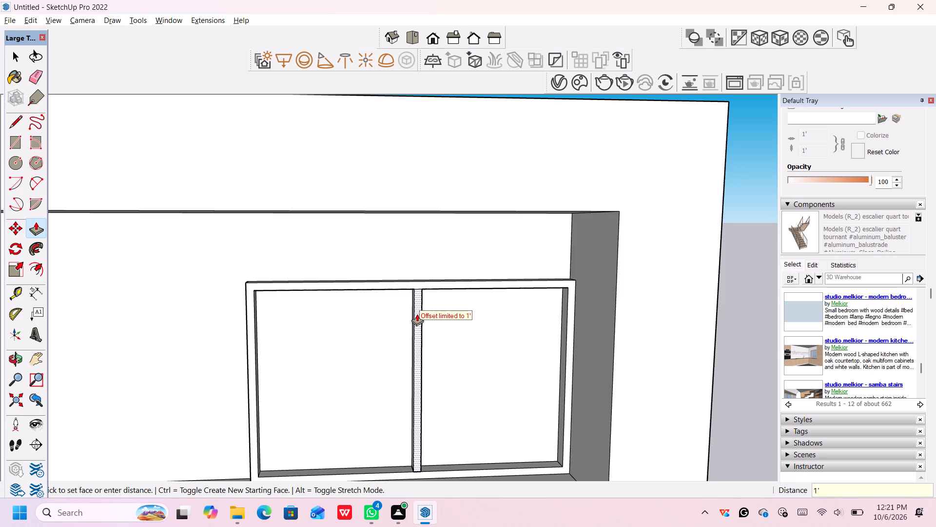
key("1")
key("apostrophe")
key("Return")
Pull both window panes out 6" within the frame, one on each side of the mullion.
scroll(418, 353, "down", 4)
middle_click_drag(396, 406, 392, 394)
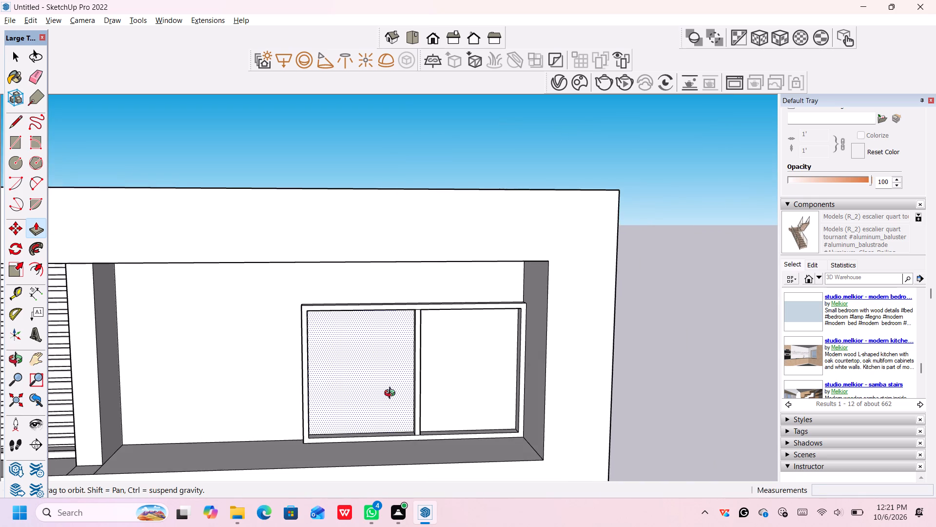
middle_click_drag(392, 394, 389, 363)
middle_click_drag(377, 382, 392, 404)
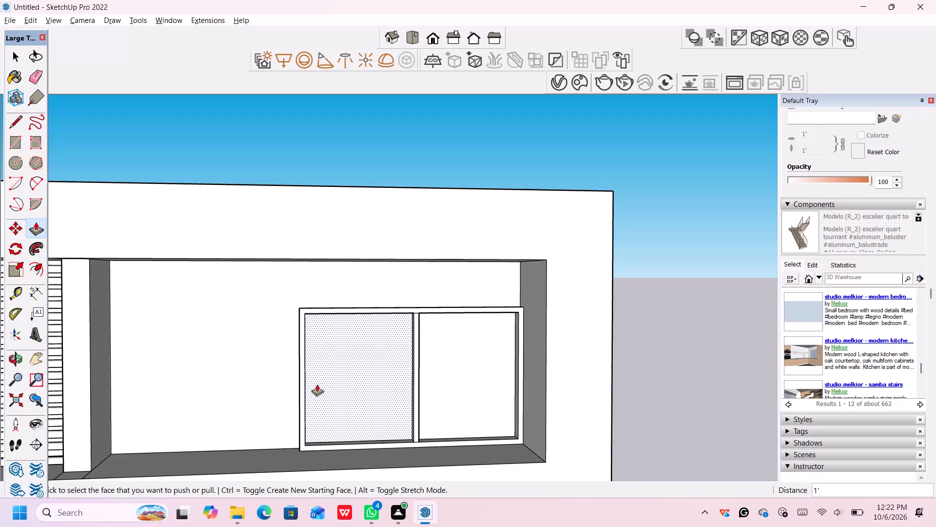
left_click(332, 378)
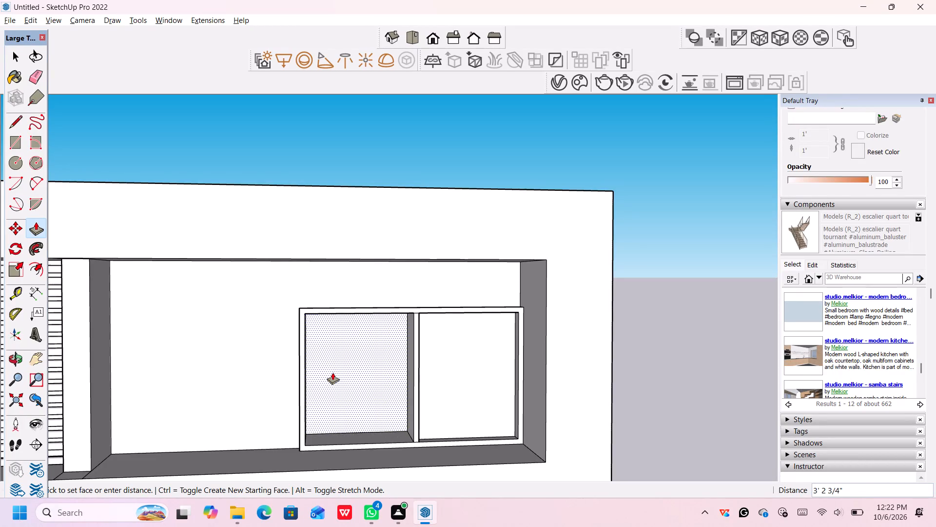
scroll(333, 373, "up", 2)
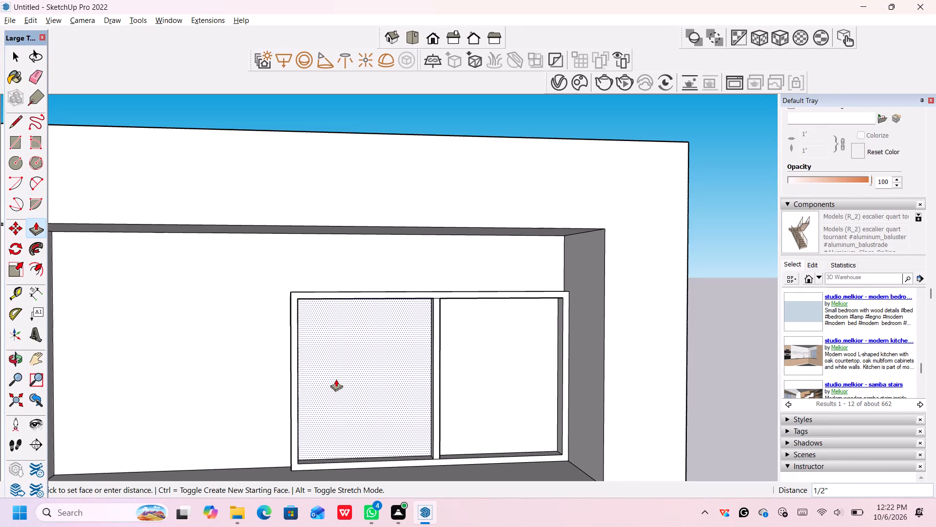
key("6")
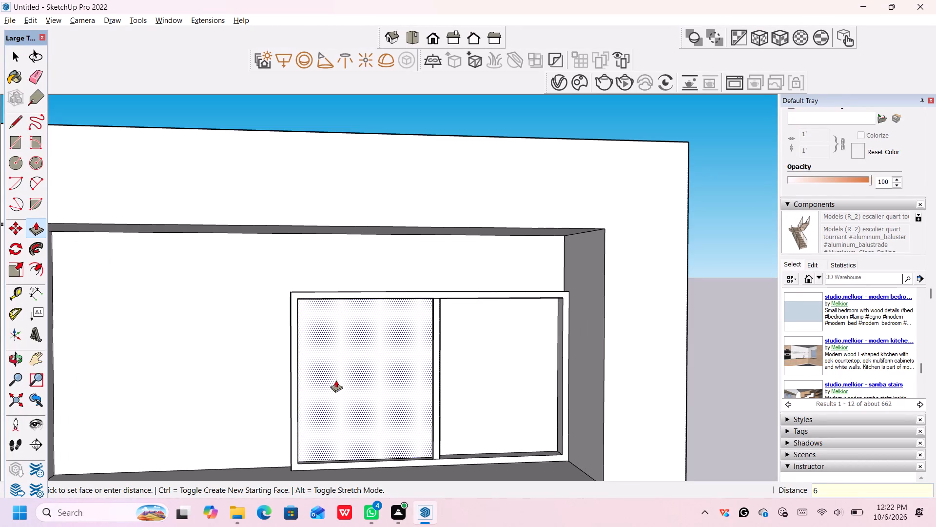
key("shift+quotedbl")
key("Return")
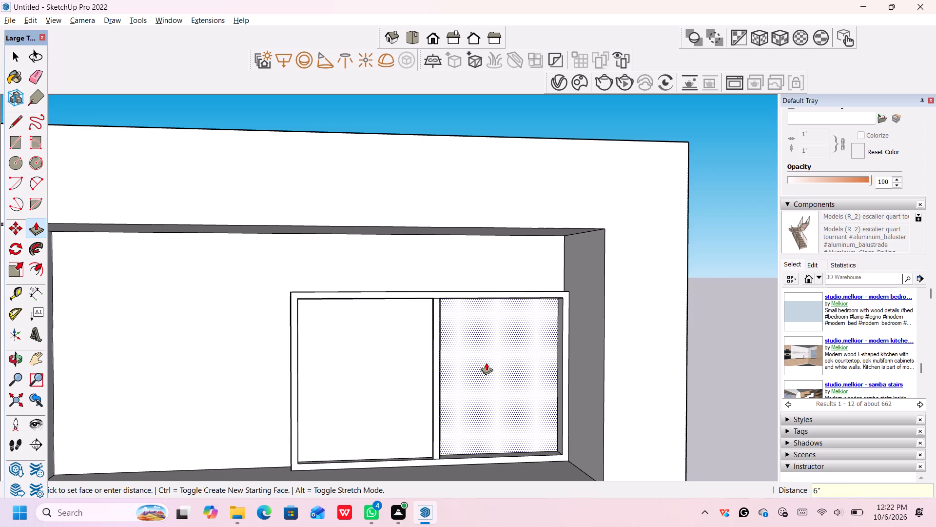
left_click(486, 363)
key("6")
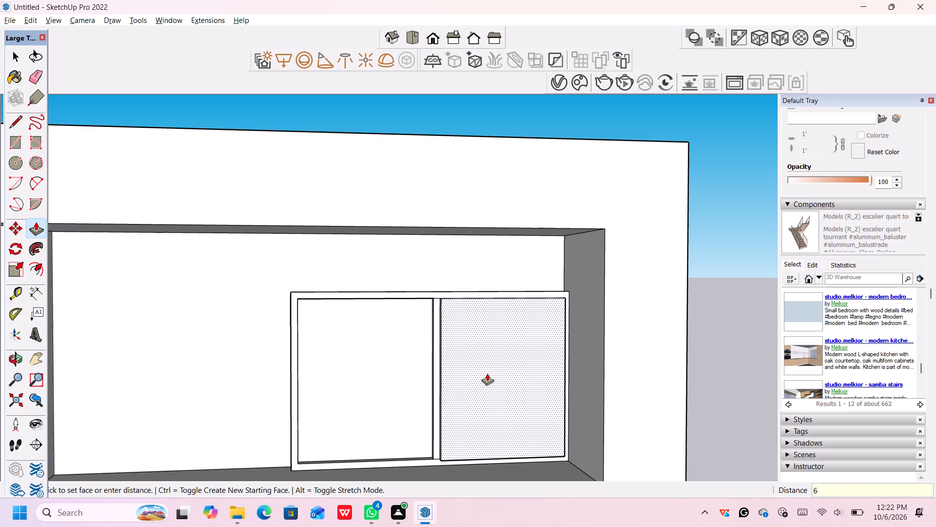
key("shift+quotedbl")
key("Return")
Examine the whole block from several angles, including its barred bay and framed window.
scroll(405, 398, "down", 3)
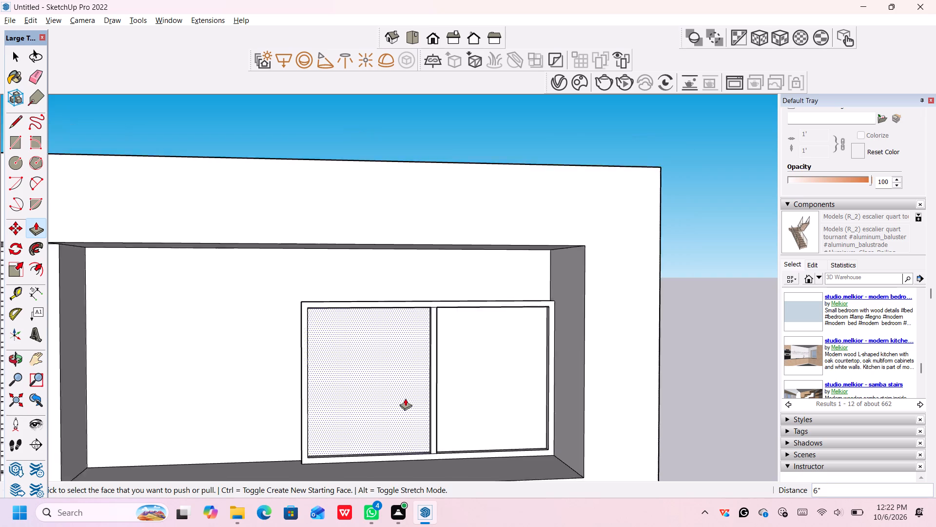
scroll(405, 398, "down", 3)
scroll(602, 347, "down", 2)
middle_click_drag(602, 349, 416, 397)
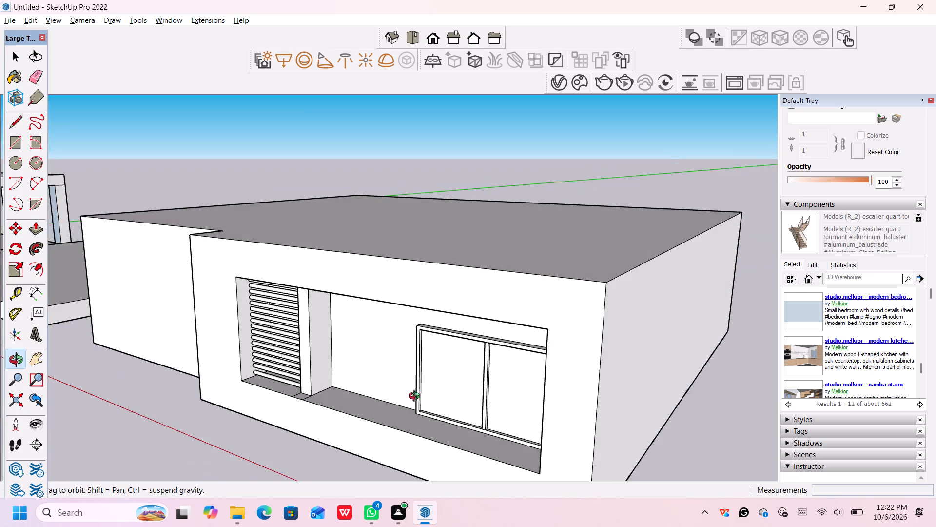
middle_click_drag(416, 397, 631, 364)
scroll(572, 450, "down", 9)
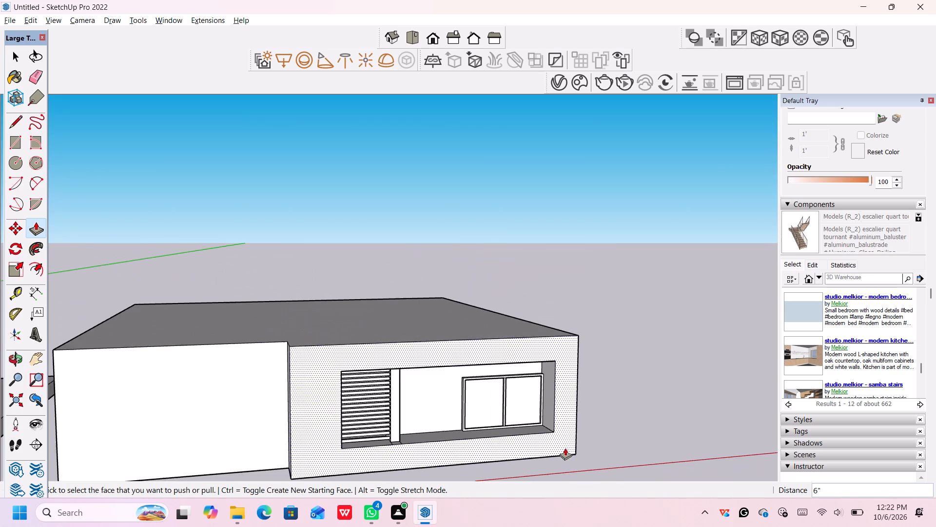
middle_click_drag(498, 464, 487, 431)
scroll(484, 452, "down", 2)
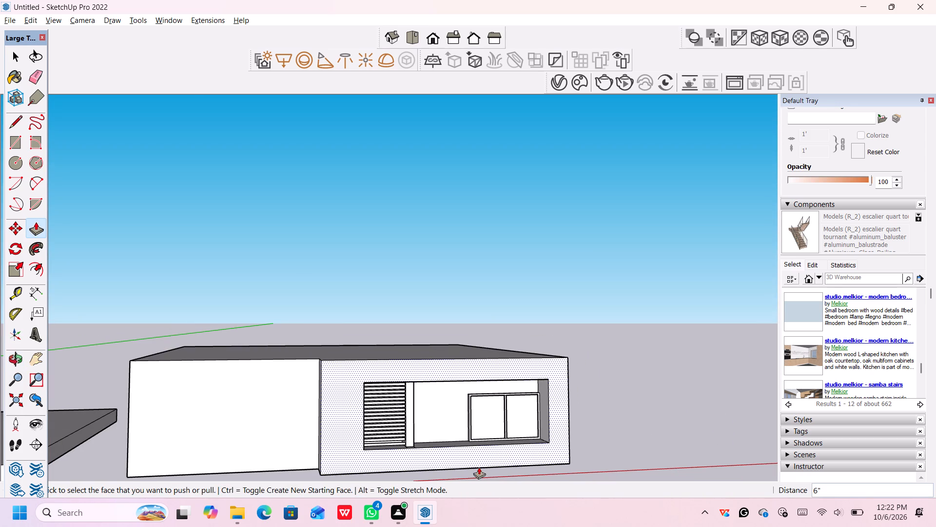
middle_click_drag(479, 467, 476, 461)
middle_click(477, 467)
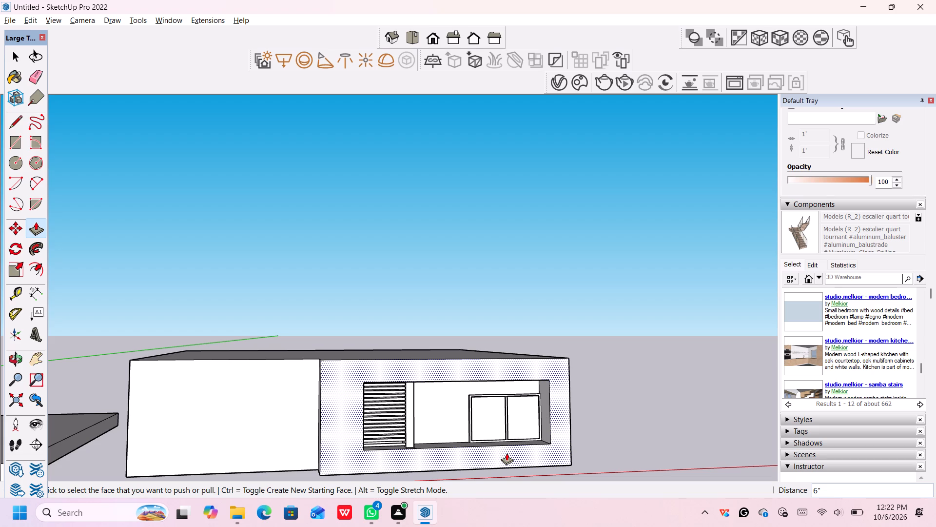
scroll(409, 445, "down", 3)
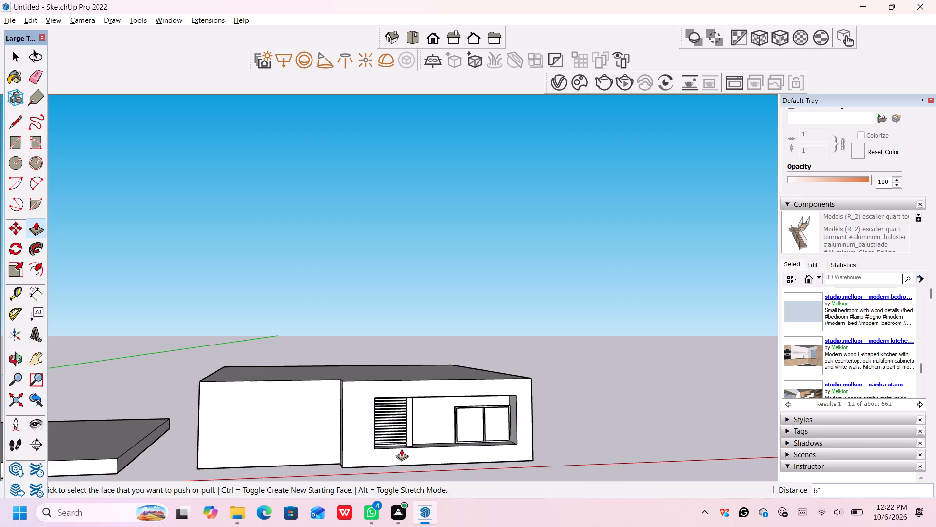
scroll(389, 455, "up", 1)
scroll(293, 469, "down", 2)
middle_click_drag(293, 465, 307, 466)
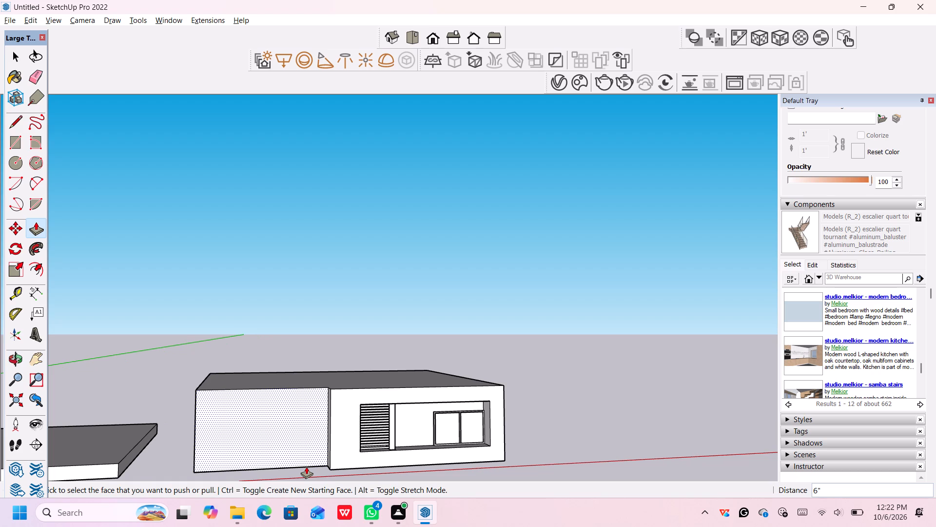
scroll(304, 466, "down", 4)
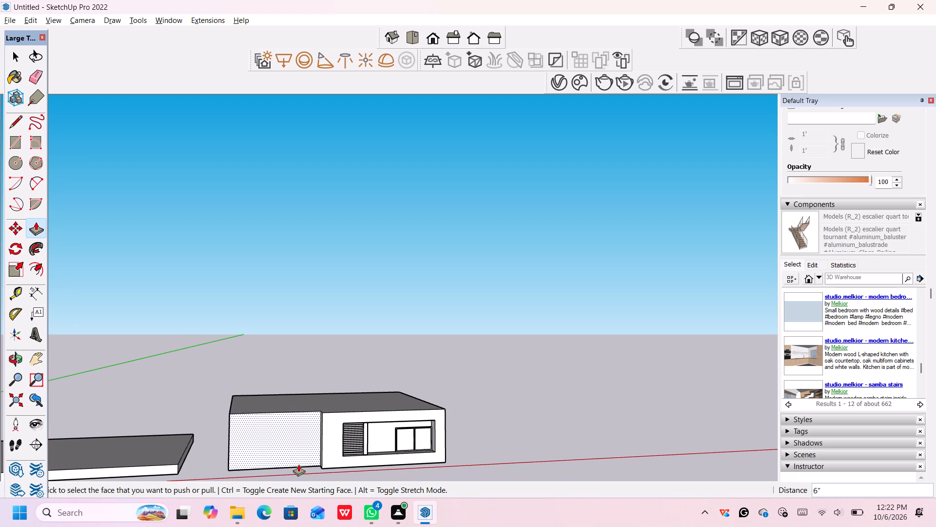
key("space")
Draw a rectangle about 27' 11" by 23' 7" on the set-back front wall, starting from its bottom corner beside the projecting volume.
scroll(297, 464, "down", 2)
middle_click_drag(293, 465, 394, 403)
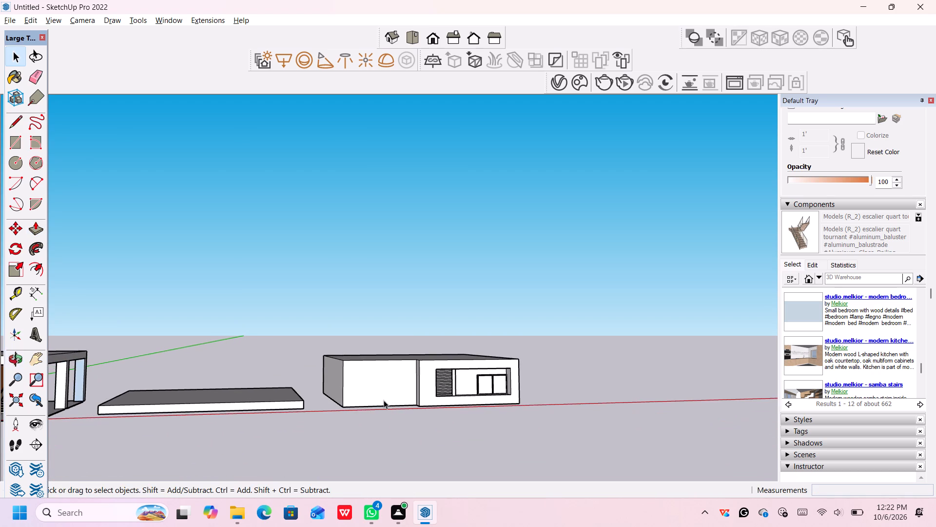
scroll(384, 400, "up", 11)
scroll(436, 394, "up", 3)
scroll(436, 393, "down", 1)
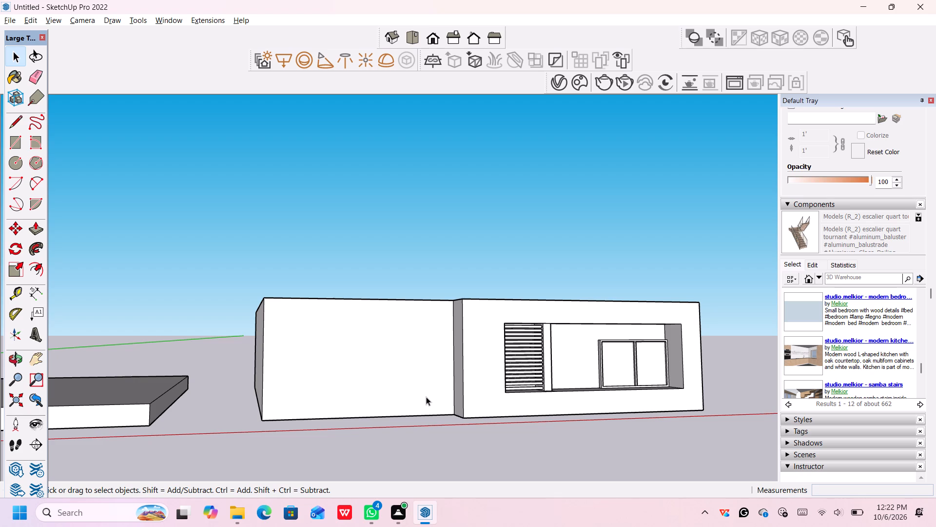
scroll(426, 397, "up", 1)
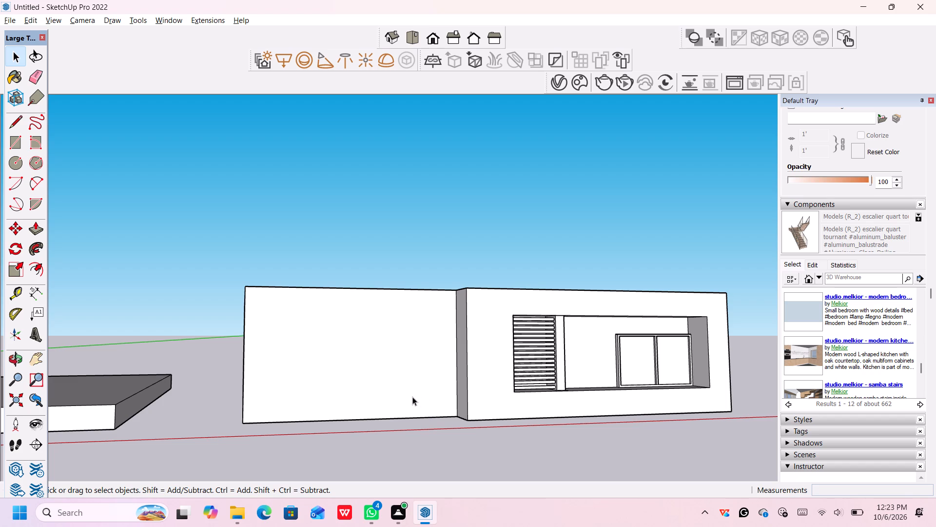
key("r")
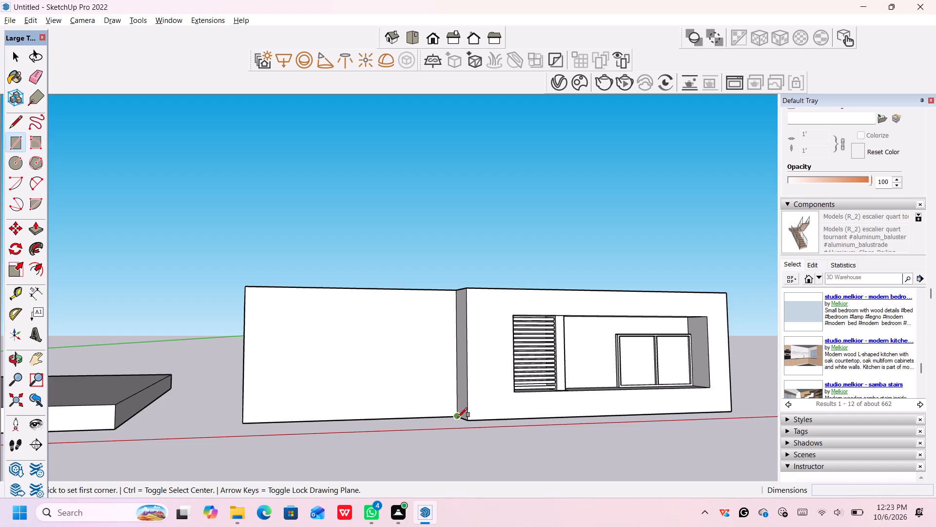
left_click(455, 417)
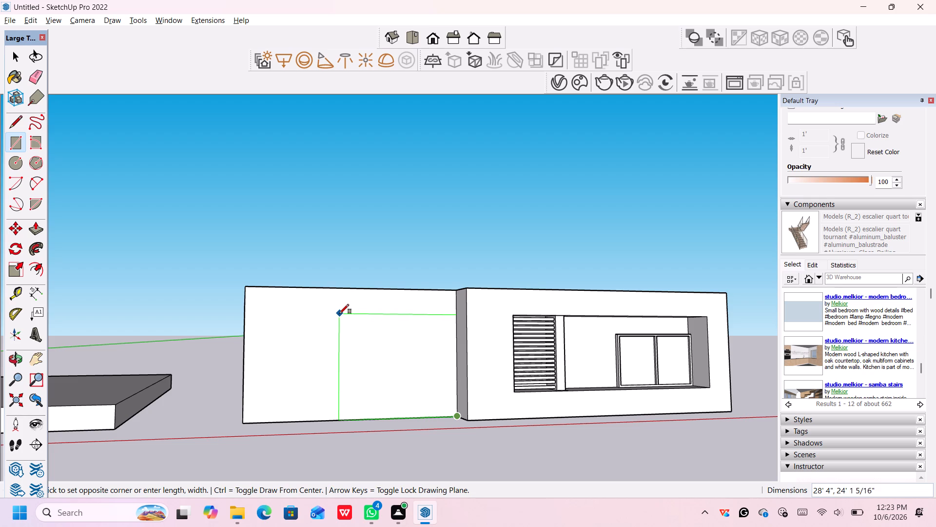
left_click(341, 316)
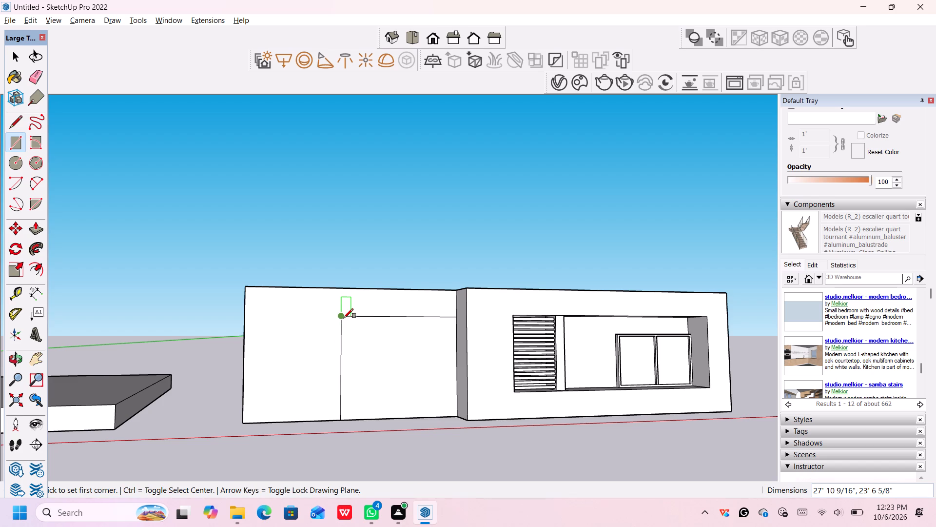
Draw a rectangle about 27' 11" by 14' 1" across the upper part of the large rectangle on the set-back wall.
left_click(343, 318)
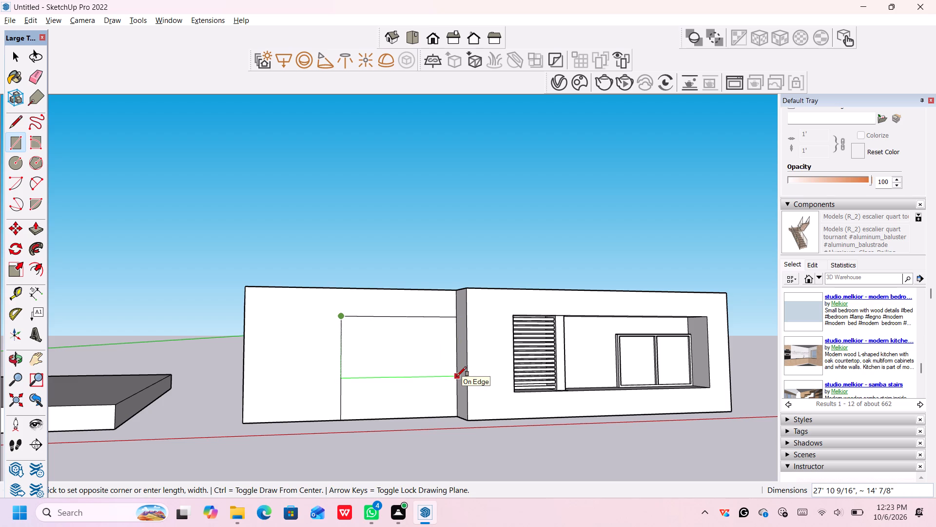
left_click(457, 376)
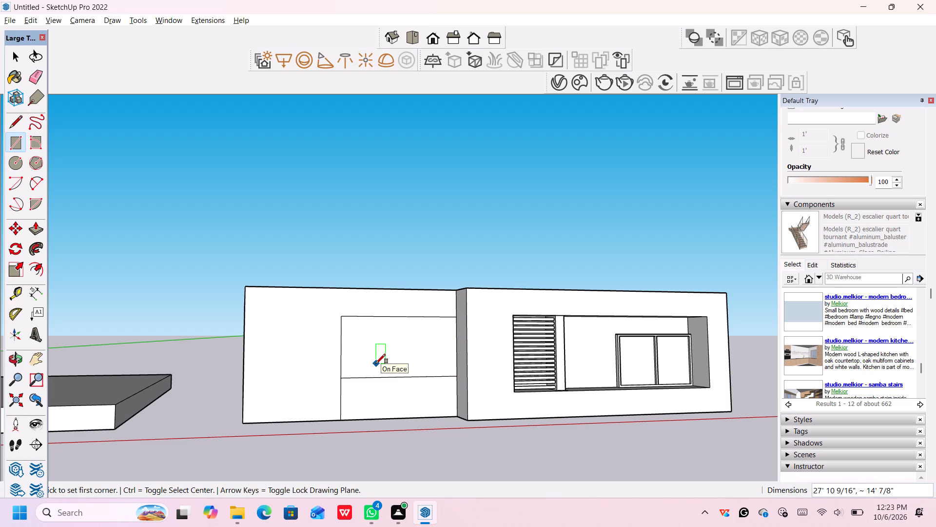
Draw a vertical 30' line from the bottom to the top edge of the set-back wall, beside the large rectangle.
key("space")
key("l")
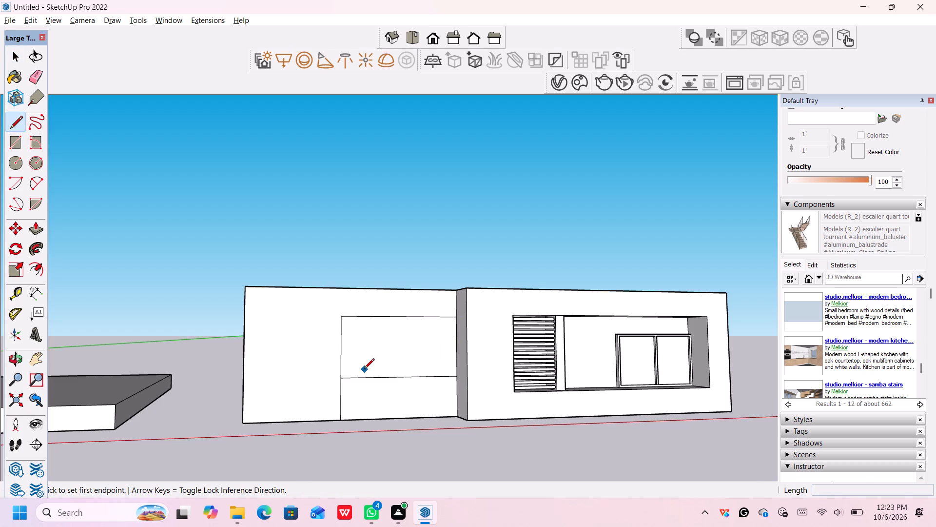
key("Return")
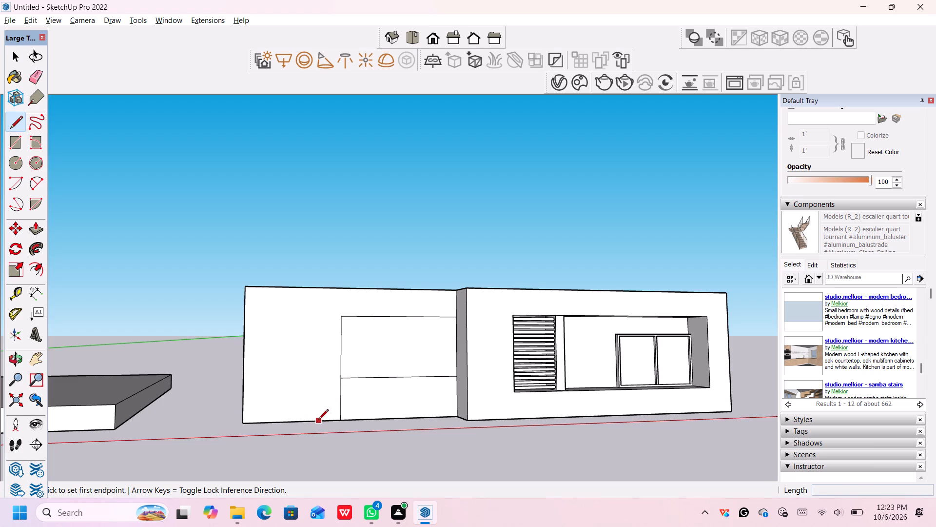
left_click(321, 422)
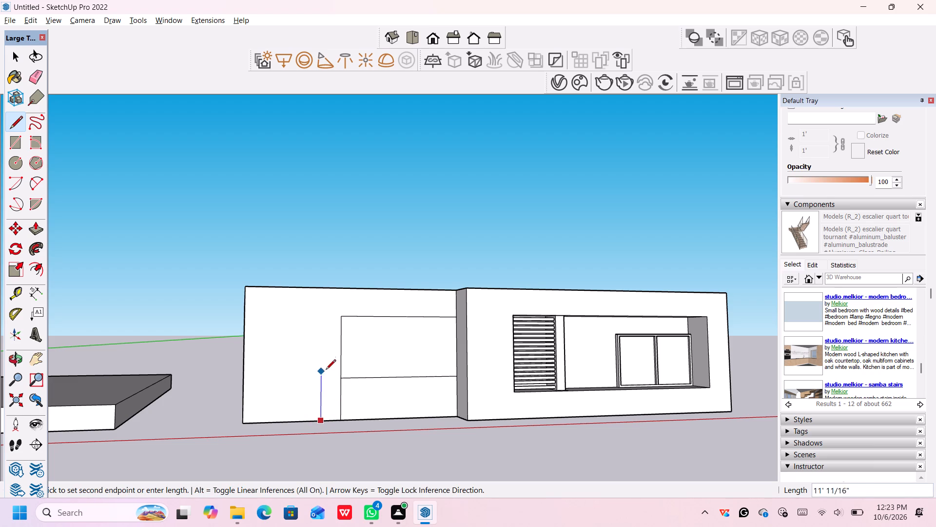
left_click(322, 288)
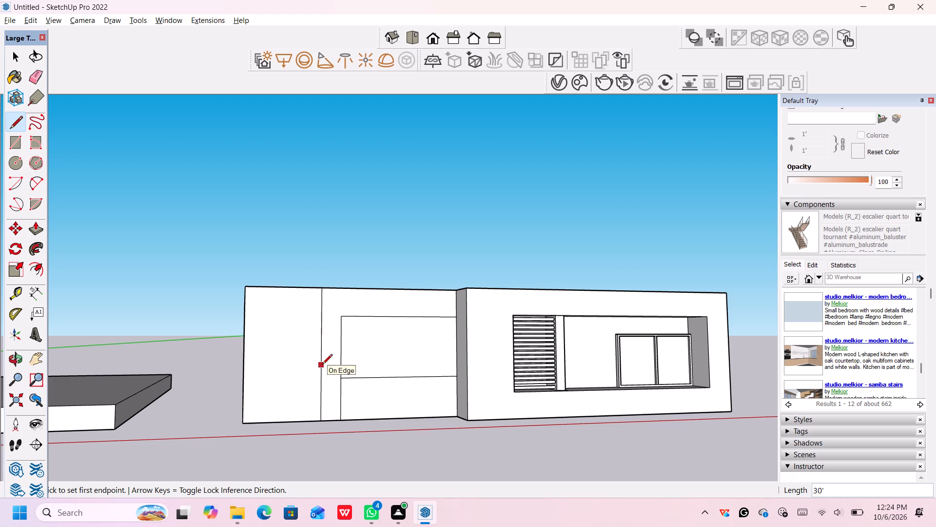
key("space")
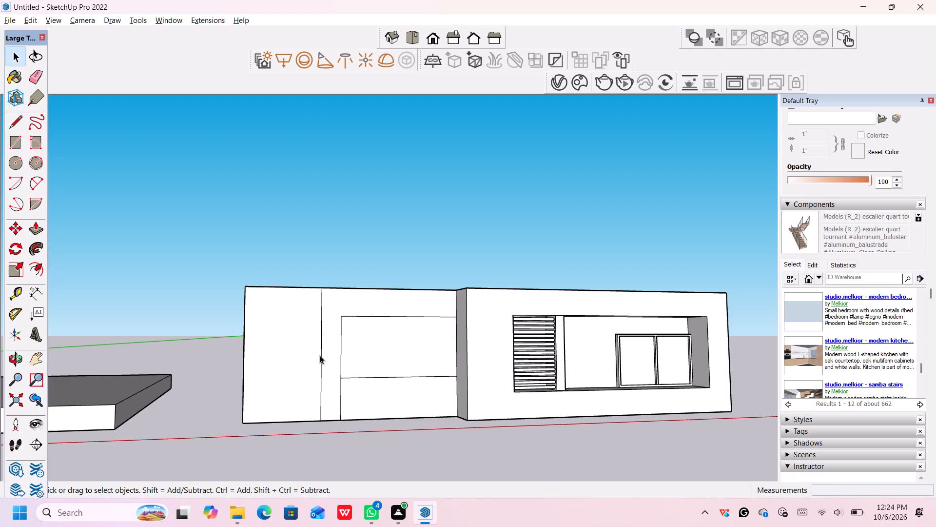
Move the full-height vertical line 6" along the red axis, away from the large rectangle.
left_click(320, 355)
key("m")
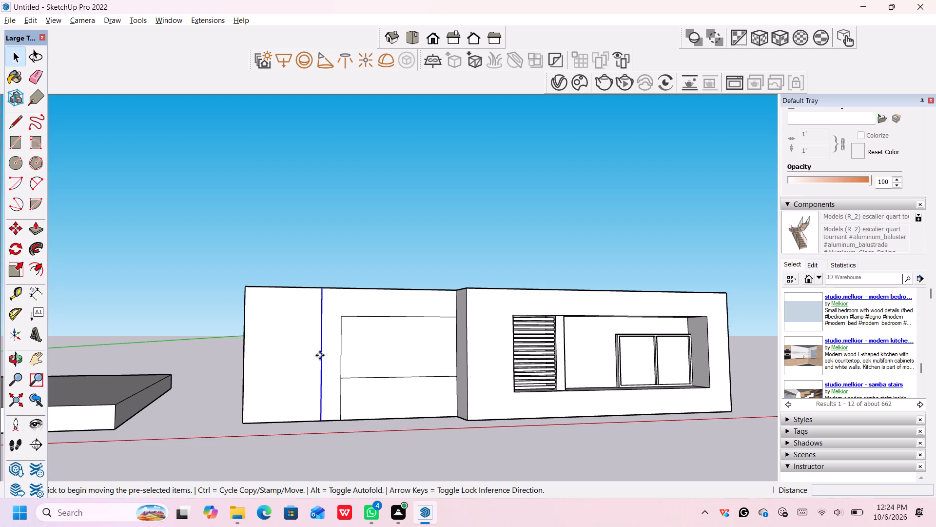
left_click(320, 355)
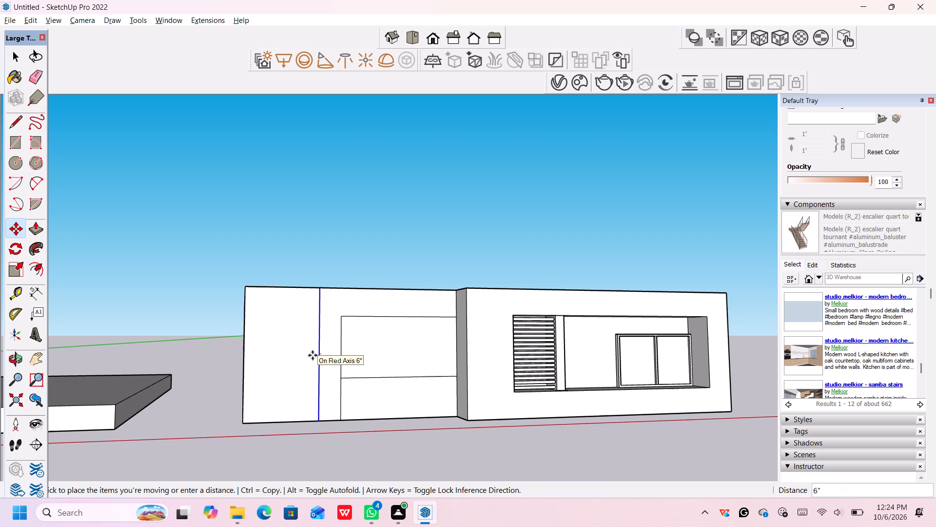
scroll(312, 355, "up", 5)
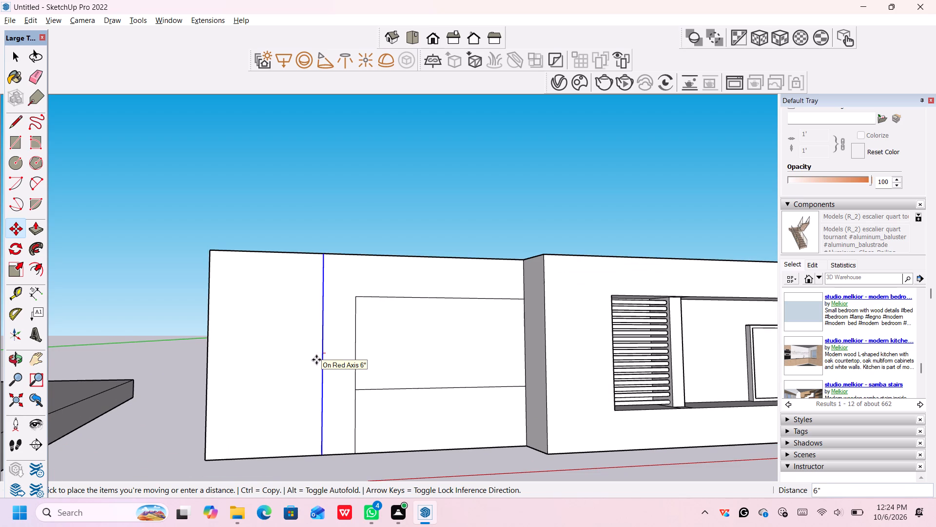
left_click(316, 360)
scroll(325, 394, "down", 4)
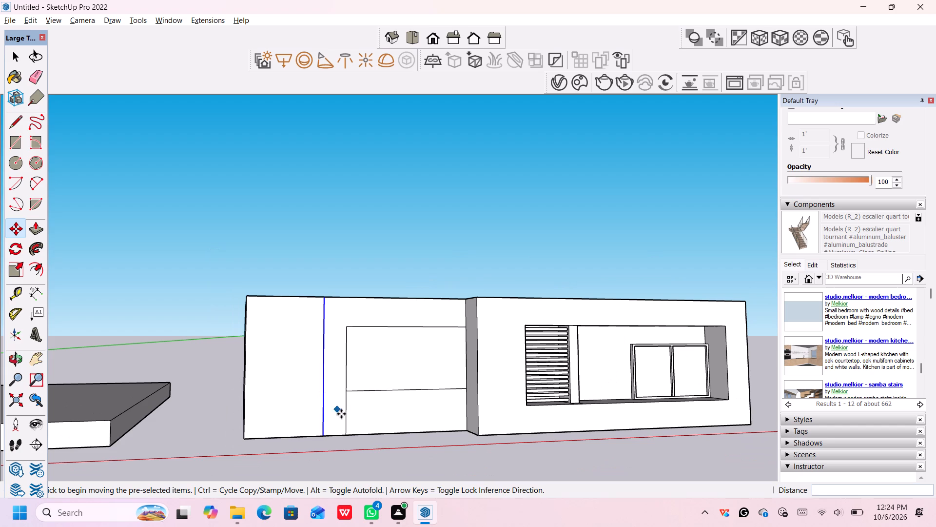
middle_click_drag(382, 451, 381, 458)
key("space")
scroll(373, 421, "down", 1)
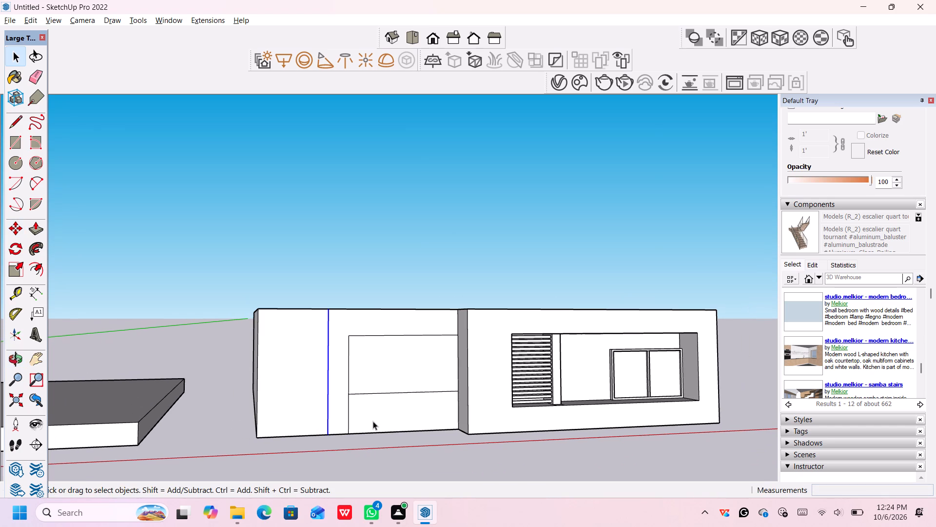
scroll(390, 391, "up", 1)
left_click(394, 328)
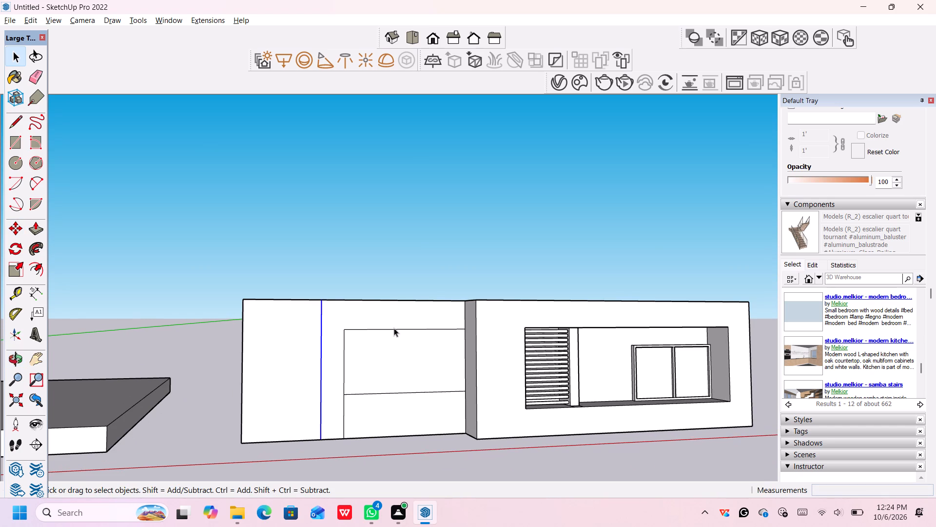
left_click(453, 174)
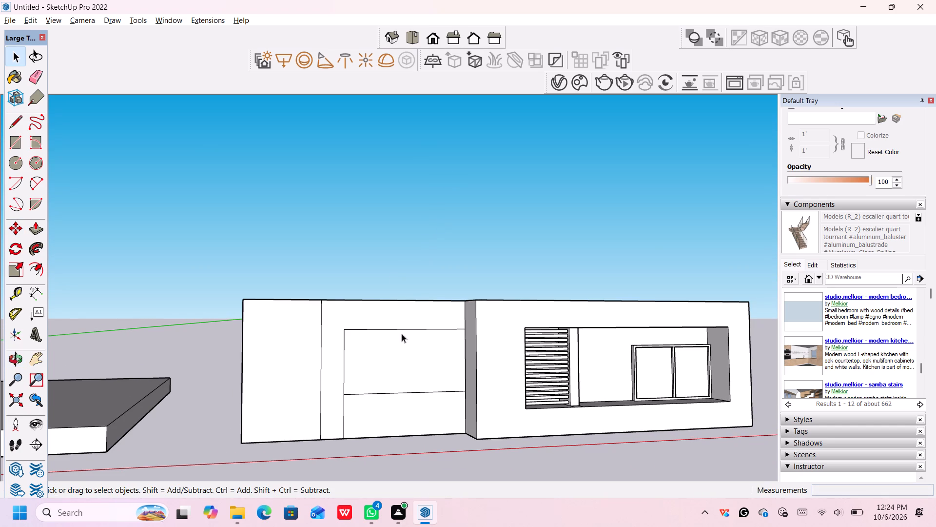
Offset the outline of the upper rectangle on the set-back wall 6" inward to form a window frame border.
left_click(397, 350)
key("o")
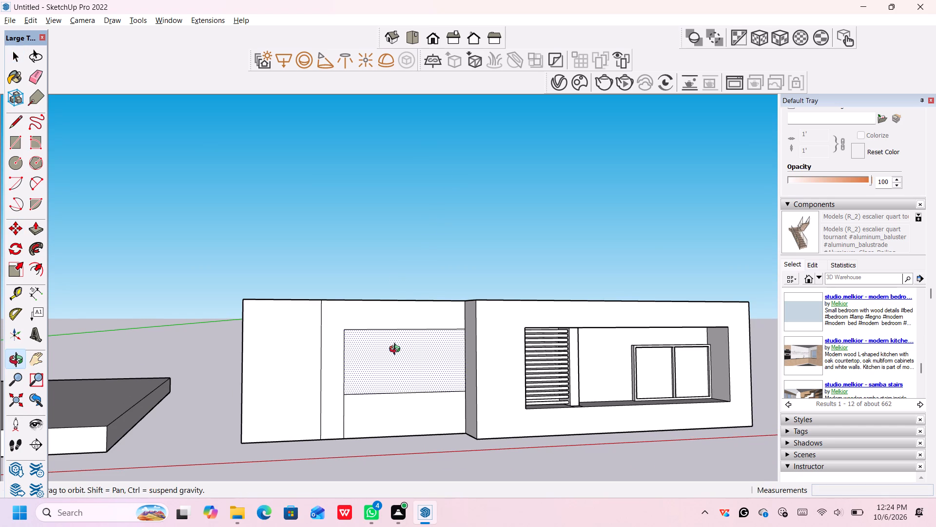
key("f")
left_click(397, 350)
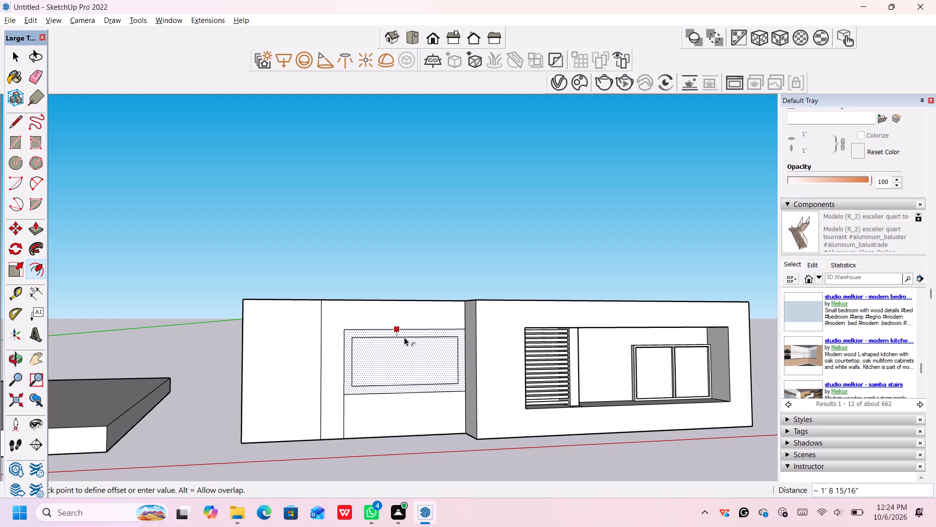
key("6")
key("shift+quotedbl")
key("Return")
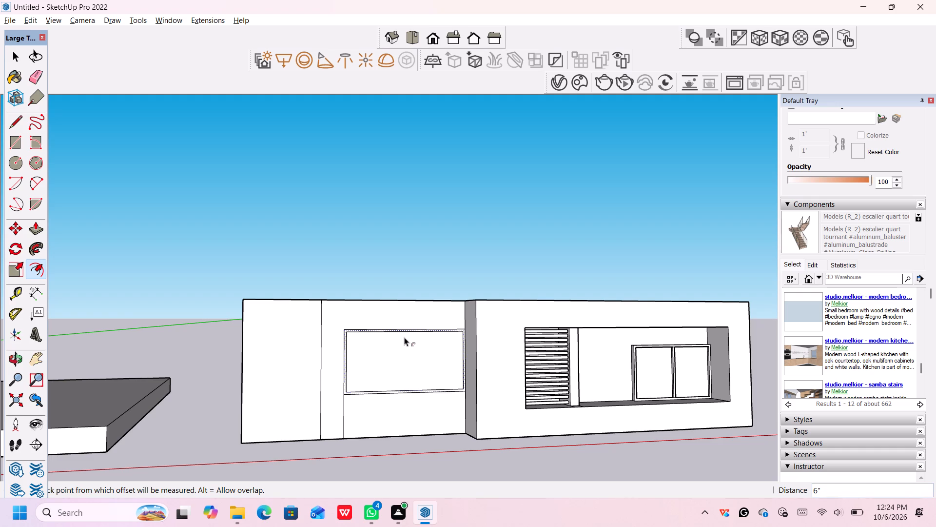
scroll(401, 382, "up", 9)
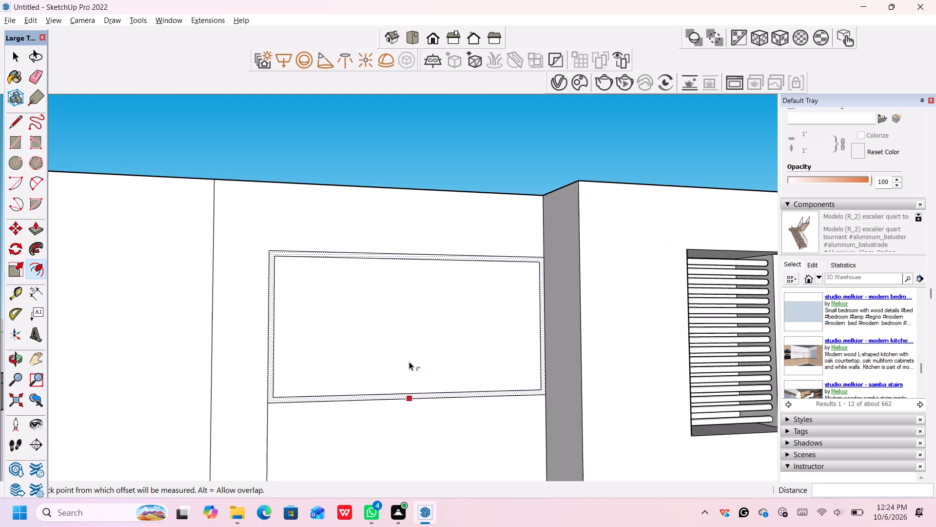
key("space")
key("space")
key("space")
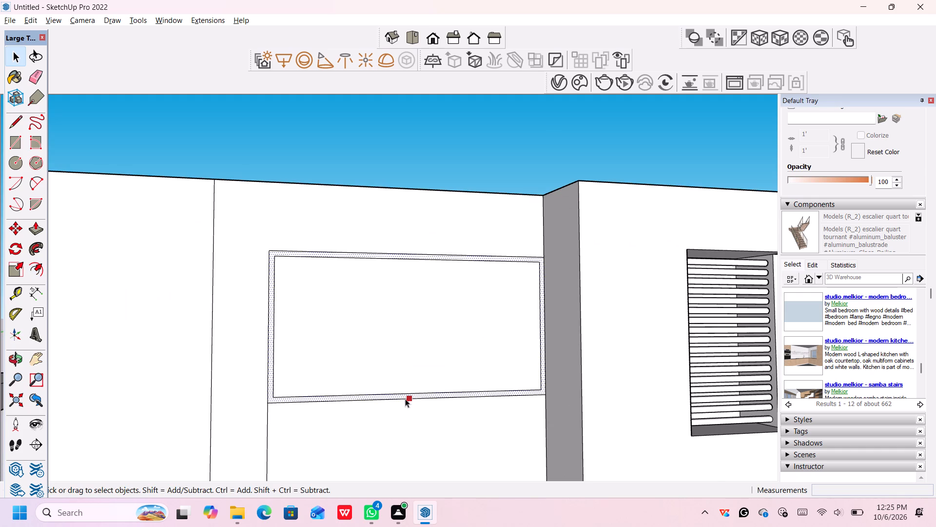
Draw a vertical line about 13' 1" long between the midpoints of the inner frame's bottom and top edges.
scroll(404, 392, "down", 3)
scroll(406, 385, "up", 7)
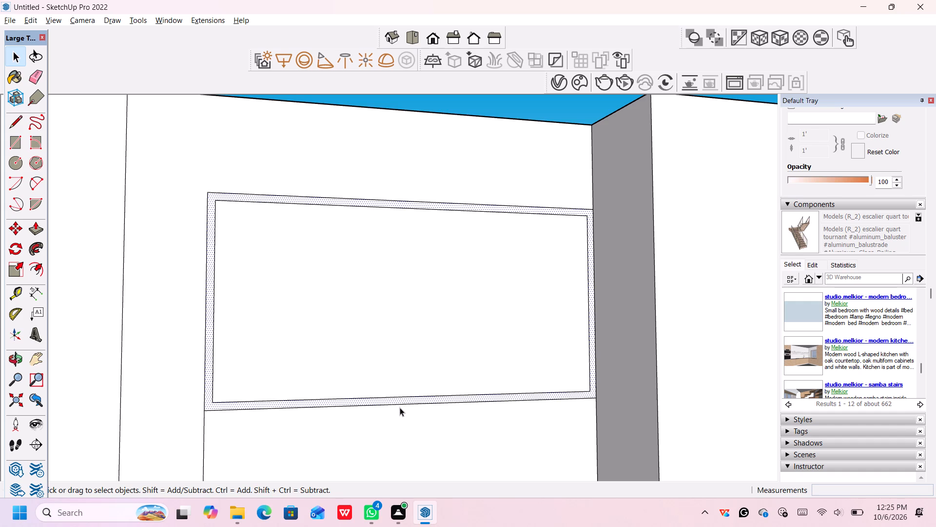
key("l")
key("Return")
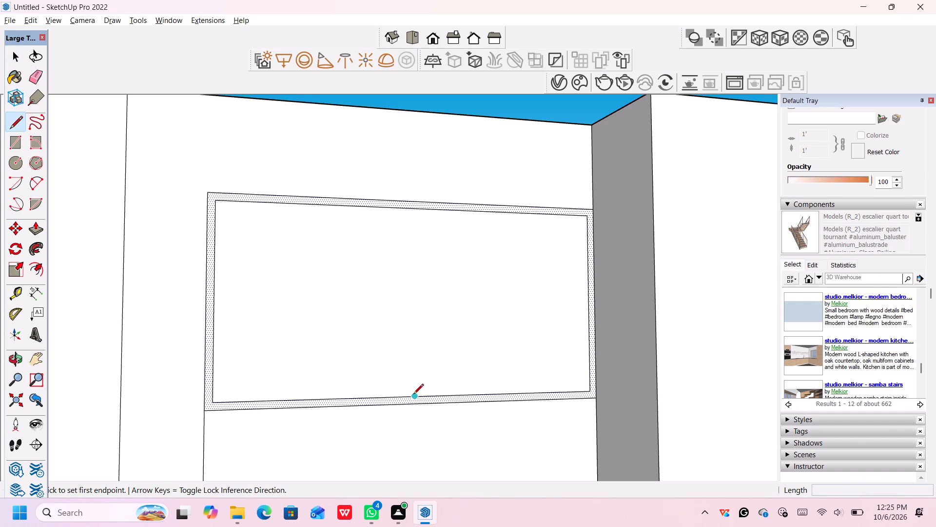
left_click(414, 396)
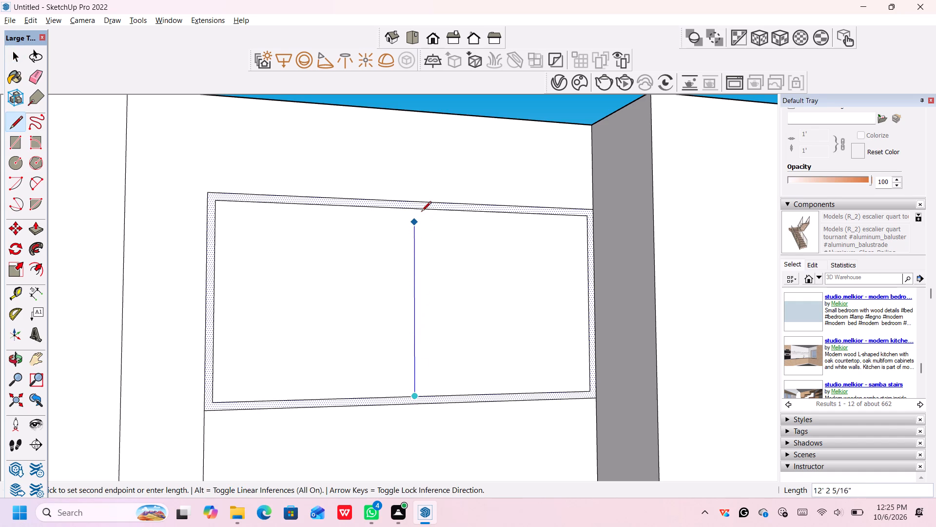
left_click(414, 209)
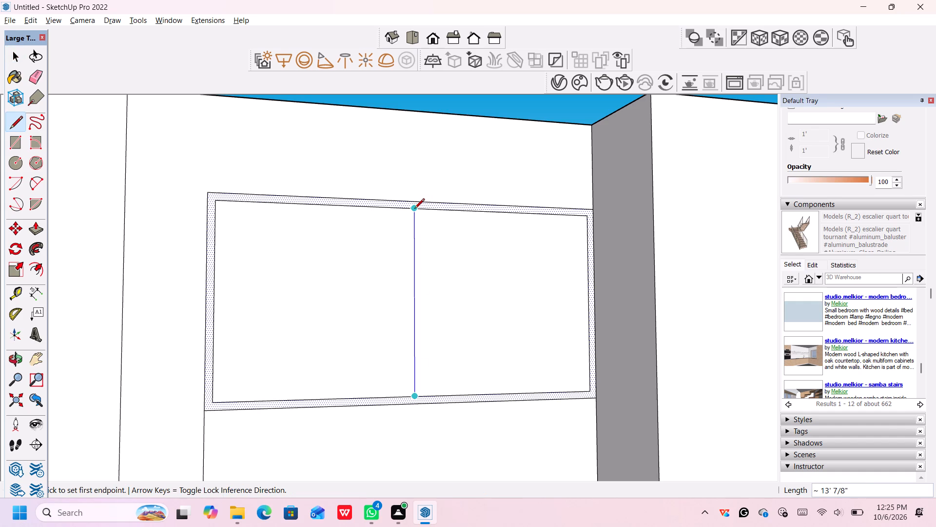
key("space")
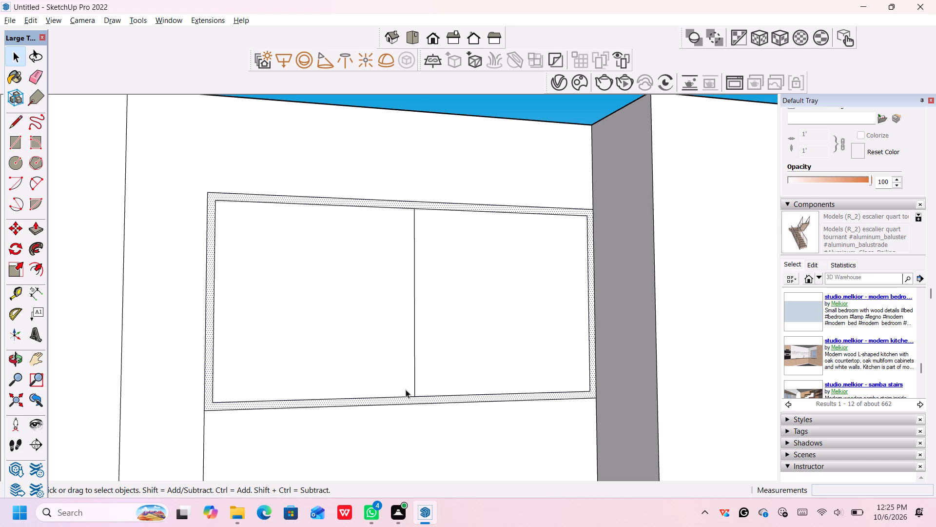
Copy the central vertical line 6" toward the projecting volume to outline the window's mullion.
left_click(413, 364)
left_click(414, 364)
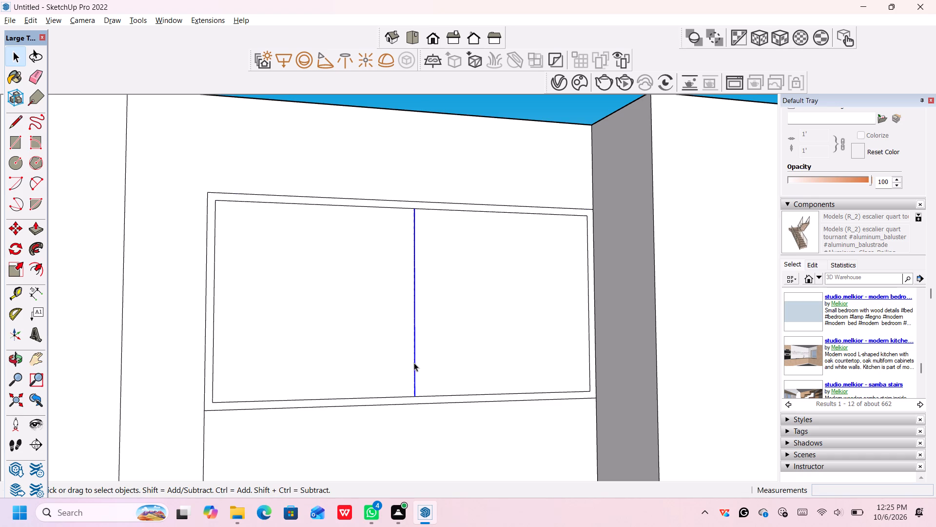
key("m")
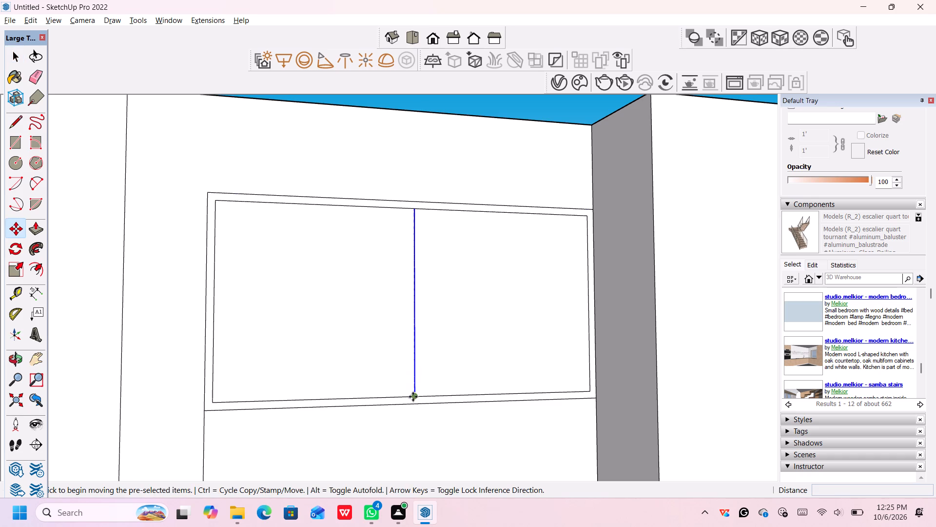
left_click(415, 301)
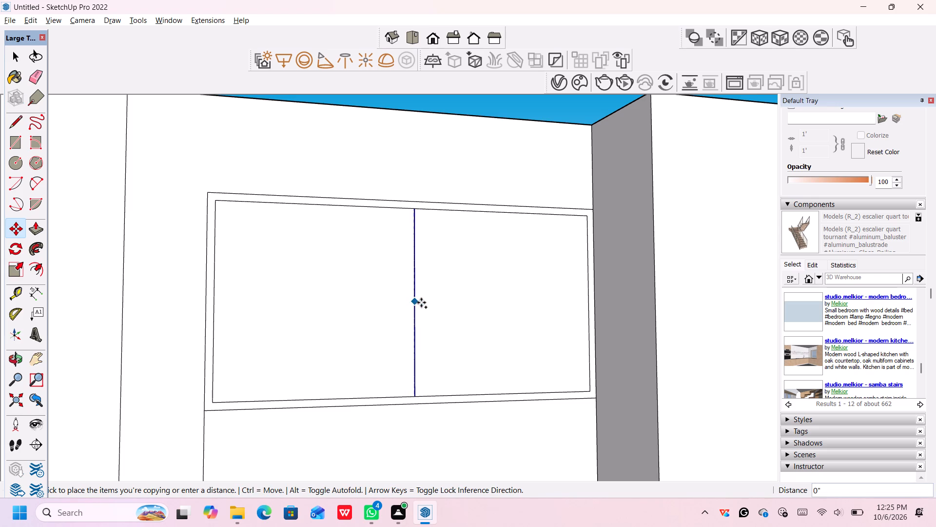
scroll(432, 301, "up", 1)
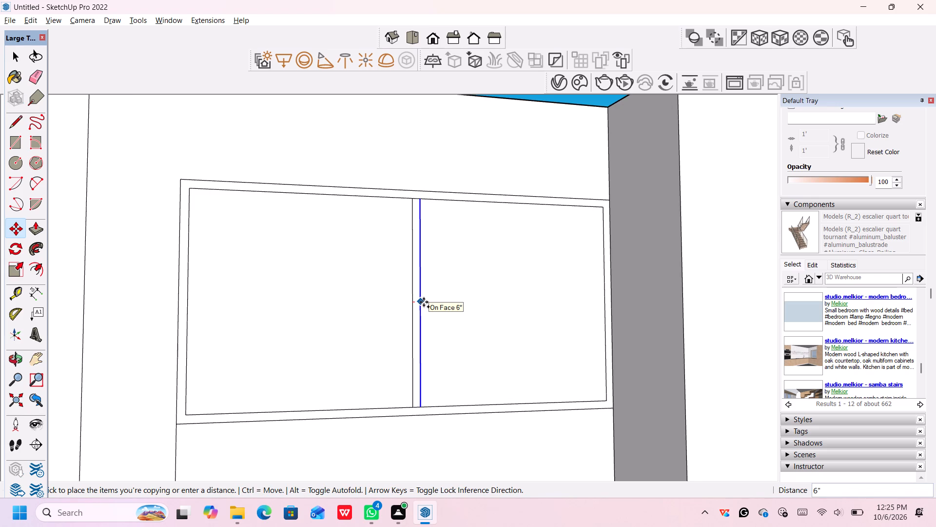
left_click(423, 302)
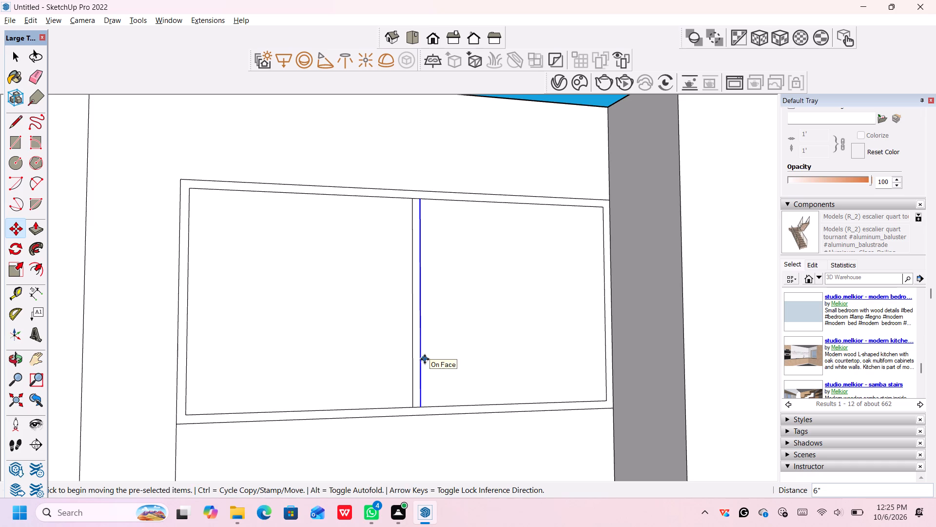
key("space")
scroll(432, 395, "down", 5)
left_click(500, 140)
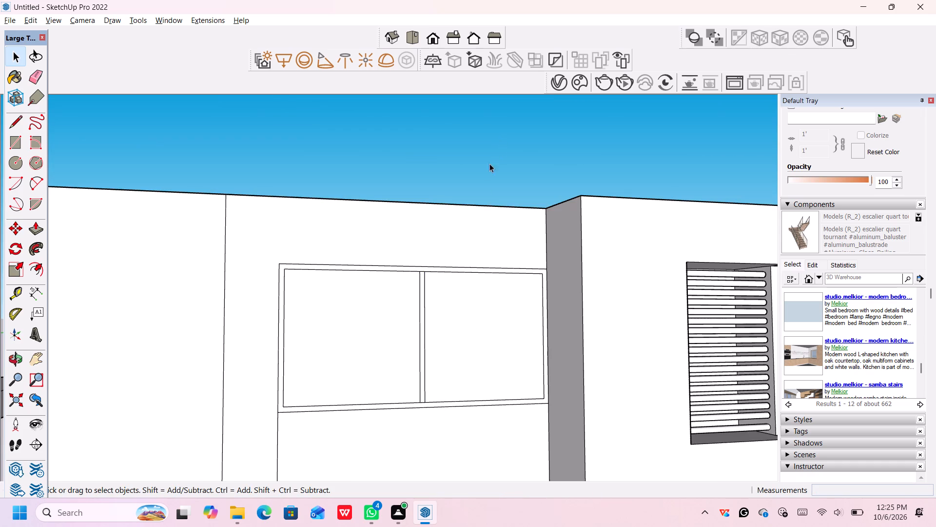
Push the window frame border on the set-back wall 6" inward.
scroll(484, 193, "down", 4)
middle_click_drag(479, 228, 436, 328)
scroll(444, 317, "up", 4)
middle_click_drag(439, 247, 453, 268)
scroll(383, 274, "up", 1)
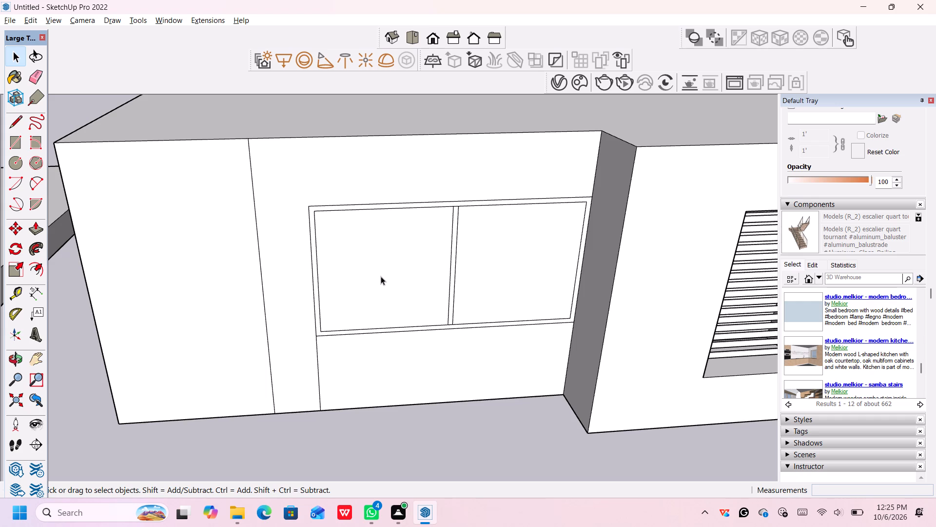
scroll(381, 276, "up", 2)
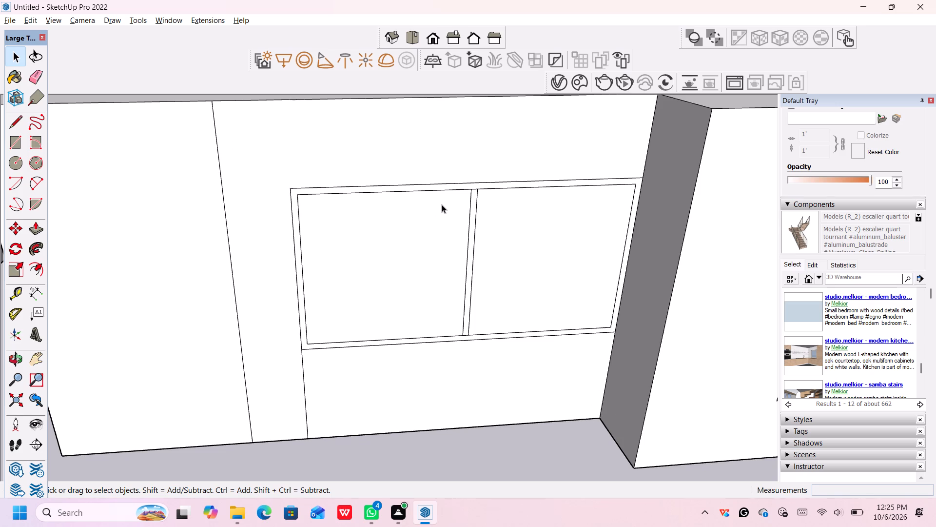
key("p")
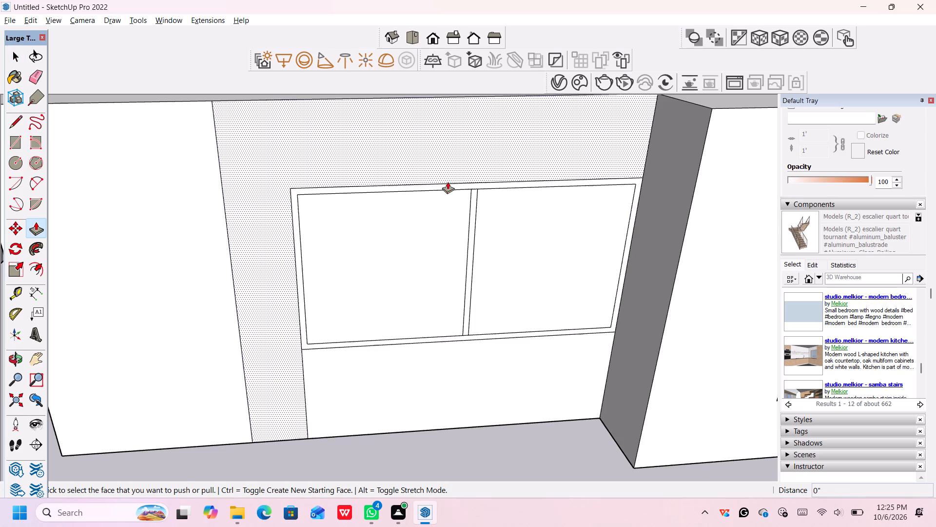
left_click(447, 184)
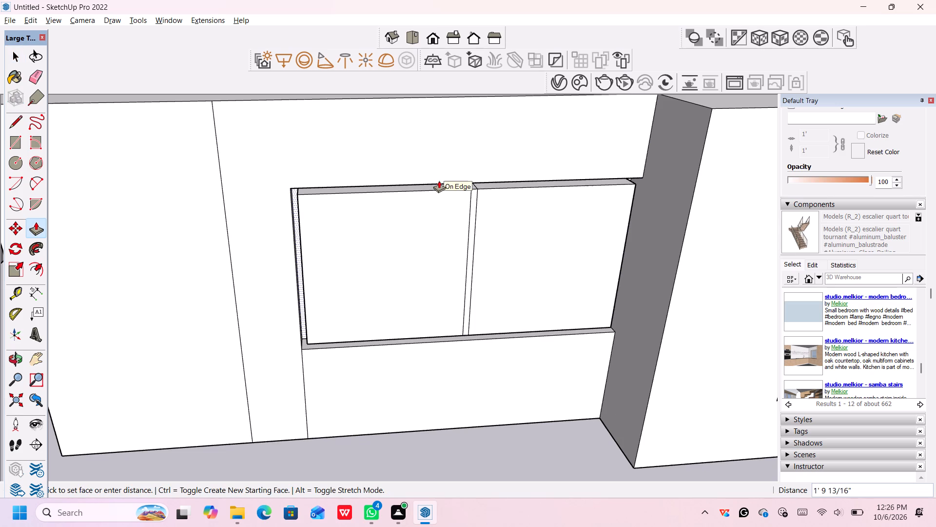
key("6")
key("shift+quotedbl")
key("Return")
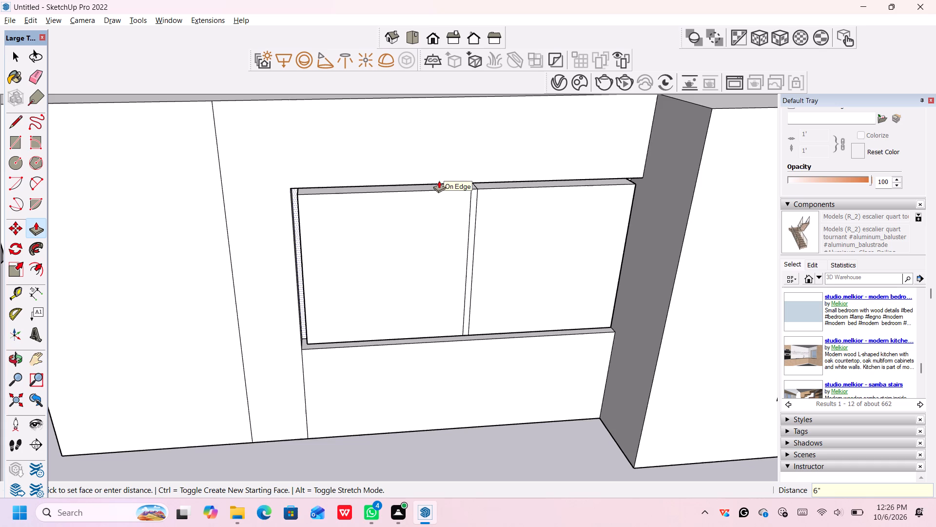
Push the window's central mullion 6" inward, level with the surrounding frame.
left_click(471, 203)
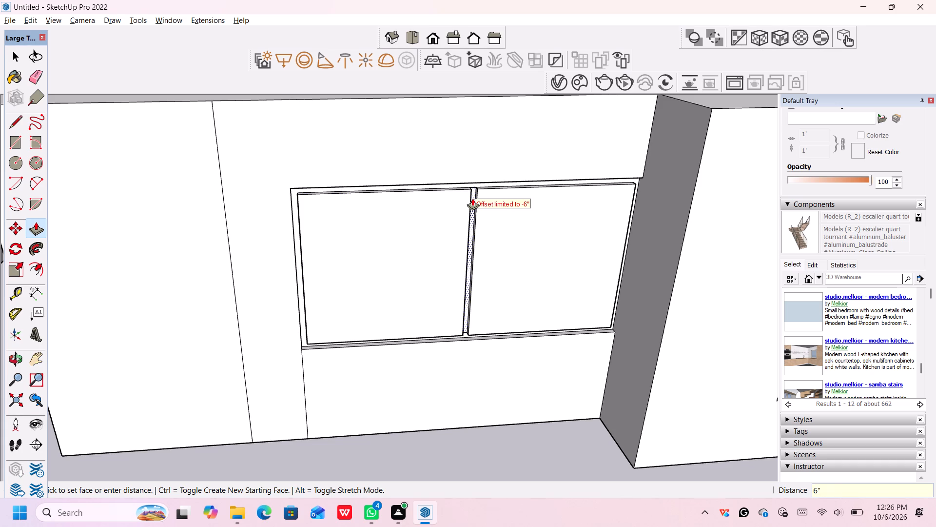
key("6")
key("shift+Return")
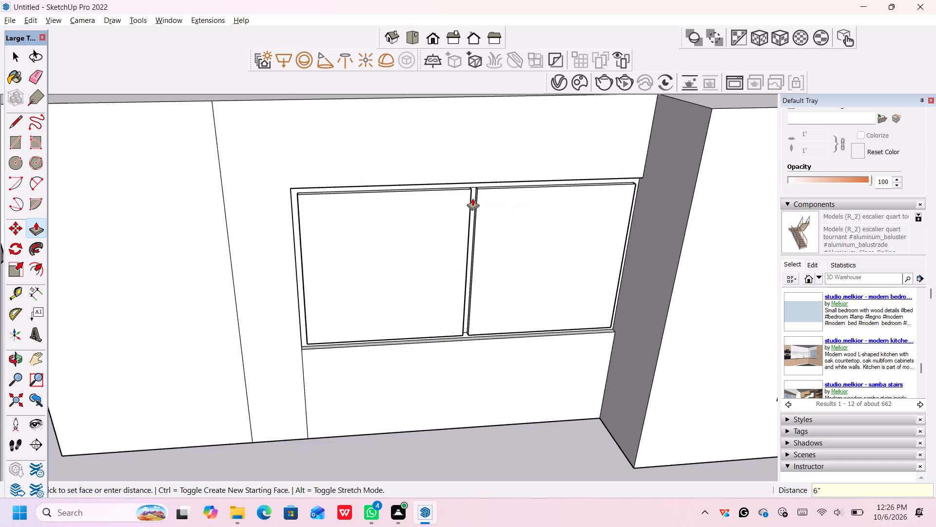
key("Return")
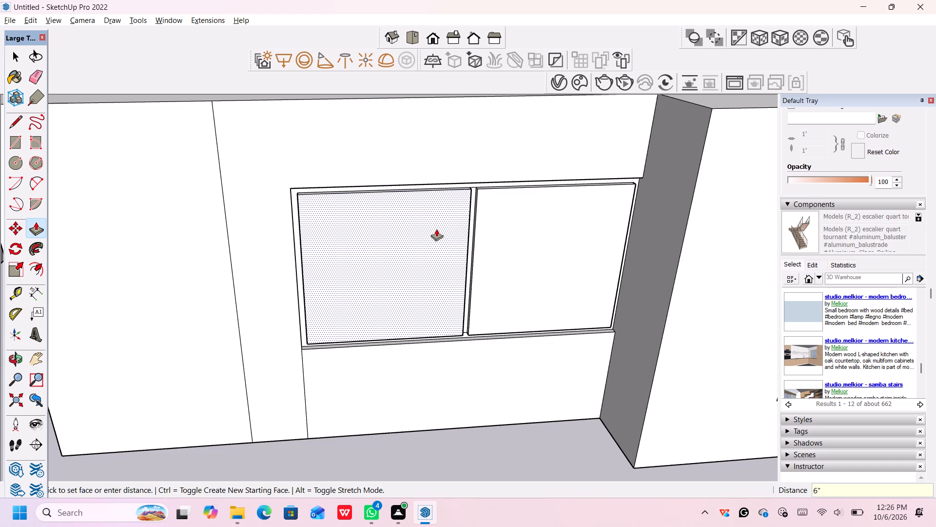
Recess both window panes beside the mullion 1' into the set-back wall.
left_click(426, 242)
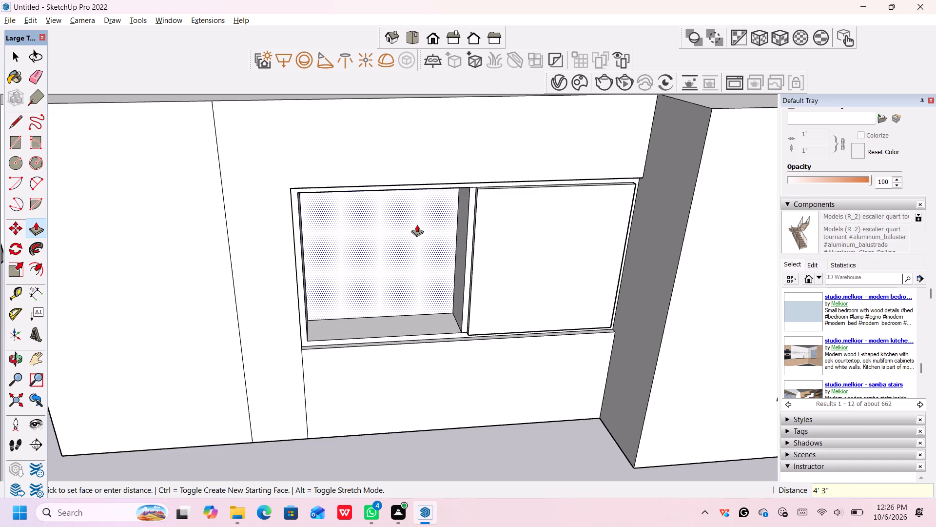
type("1'")
key("Return")
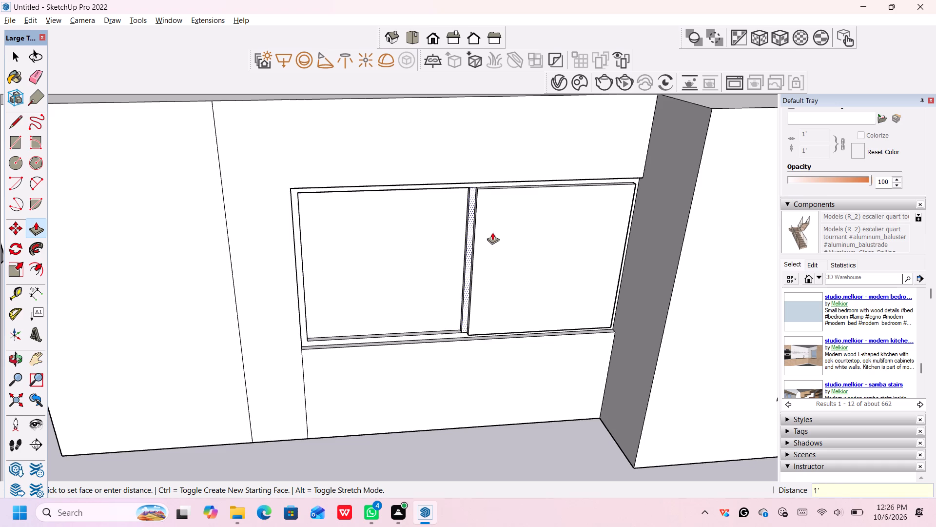
left_click(511, 246)
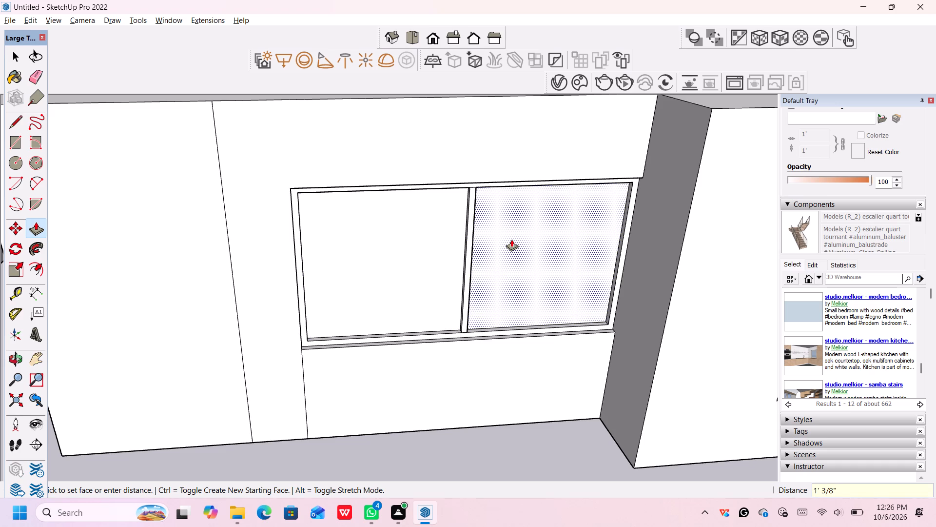
type("1'")
key("Return")
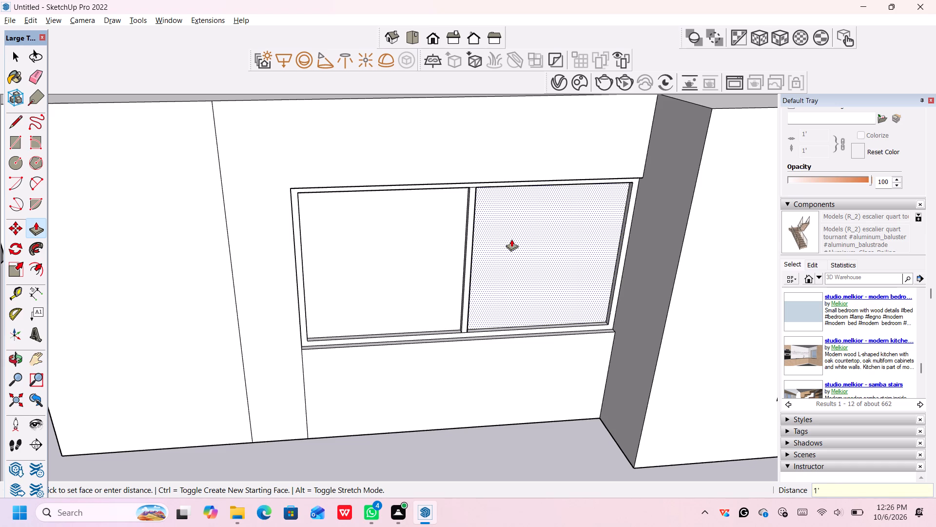
Extrude the L-shaped wall face above and beside the framed window 5' outward.
scroll(381, 276, "down", 1)
middle_click_drag(390, 302, 379, 247)
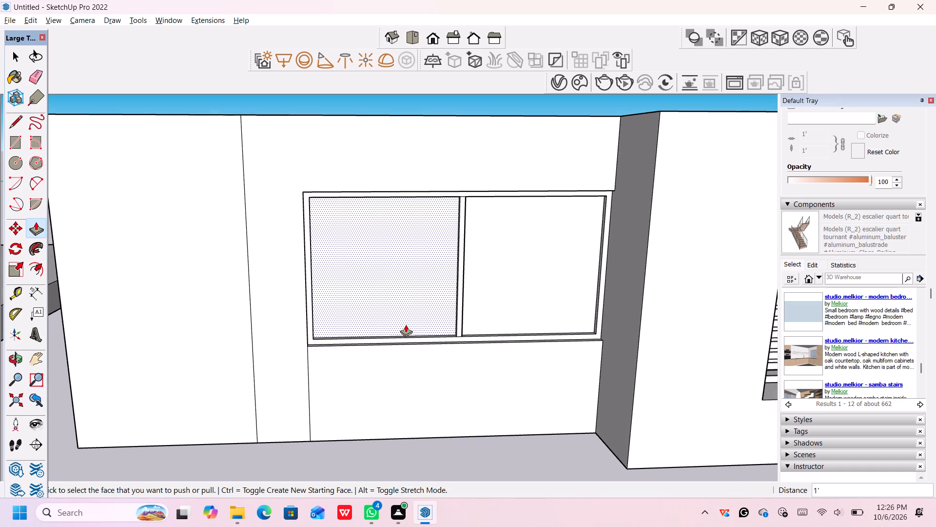
left_click(288, 138)
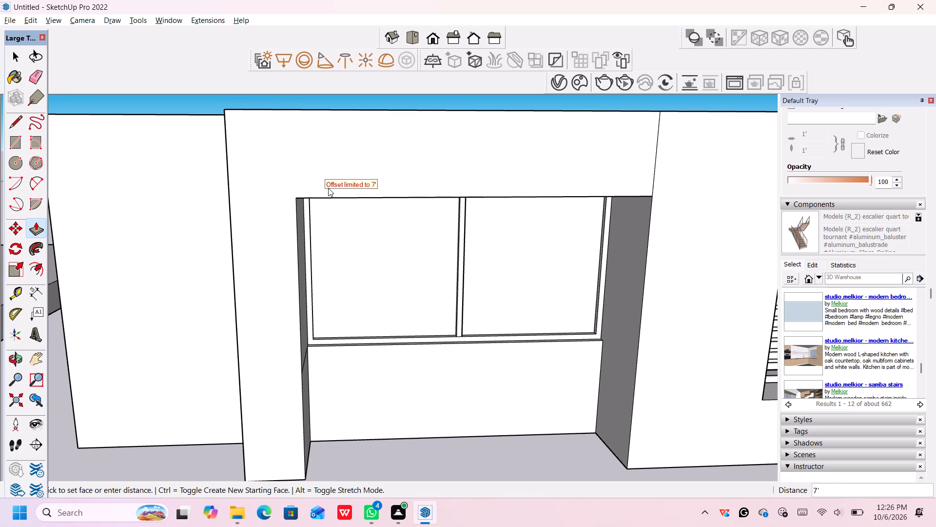
type("5'")
key("Return")
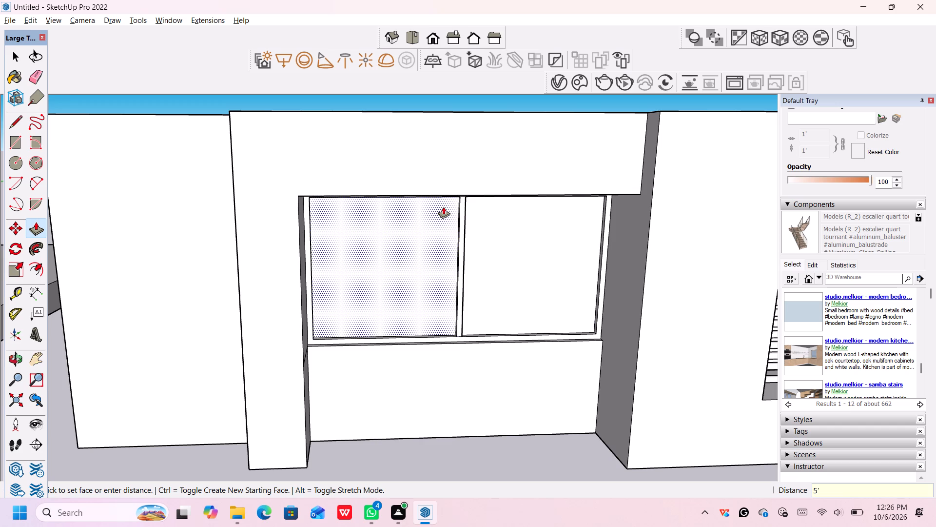
Examine the block's front facade from several angles, including both windows and the barred opening.
scroll(443, 210, "down", 2)
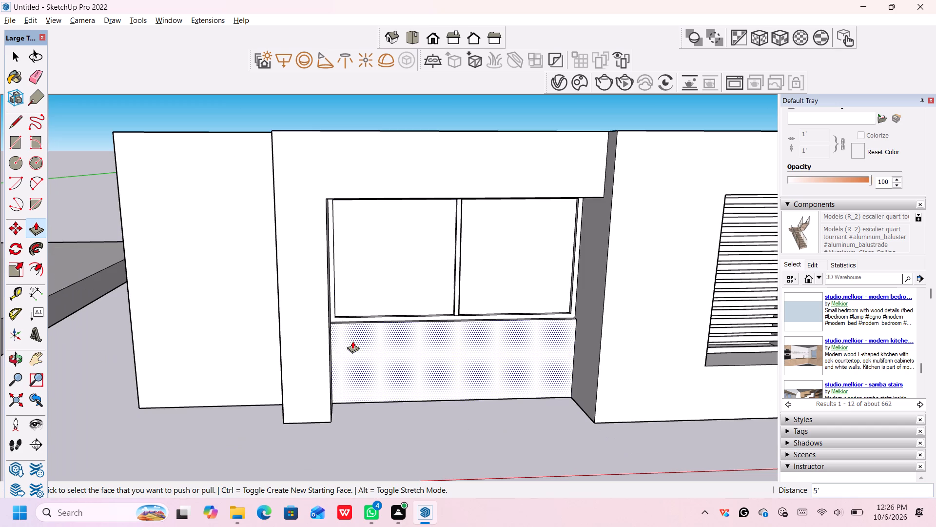
middle_click_drag(353, 341, 400, 345)
scroll(383, 280, "down", 5)
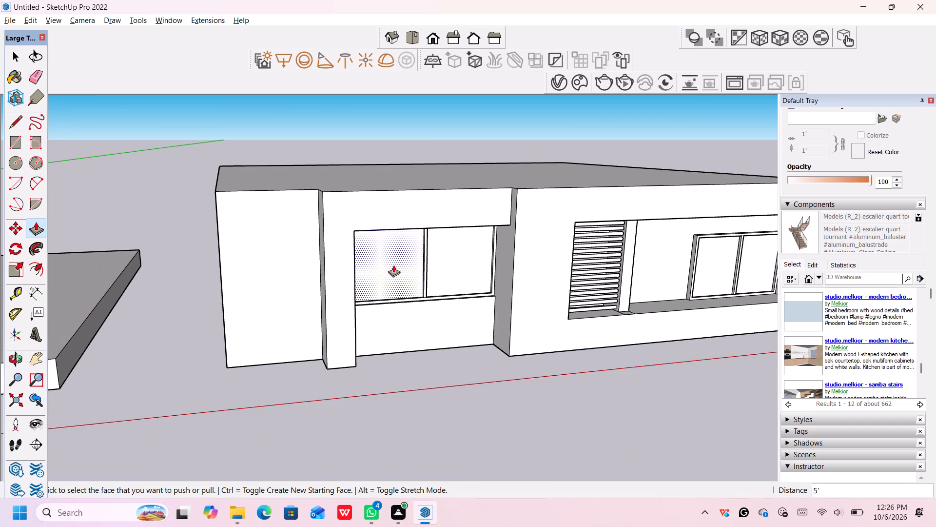
middle_click_drag(486, 382, 469, 366)
middle_click_drag(407, 354, 478, 369)
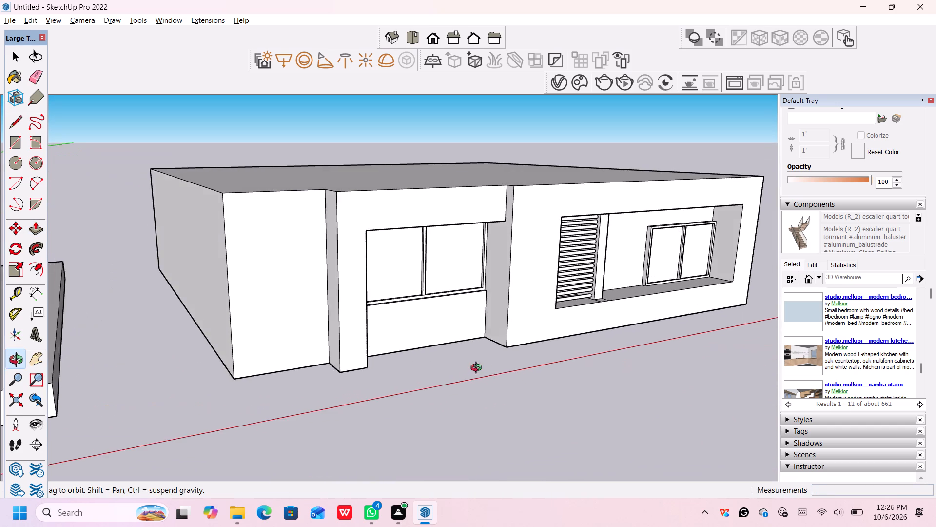
middle_click_drag(478, 369, 484, 369)
middle_click_drag(405, 358, 496, 355)
middle_click_drag(485, 355, 312, 335)
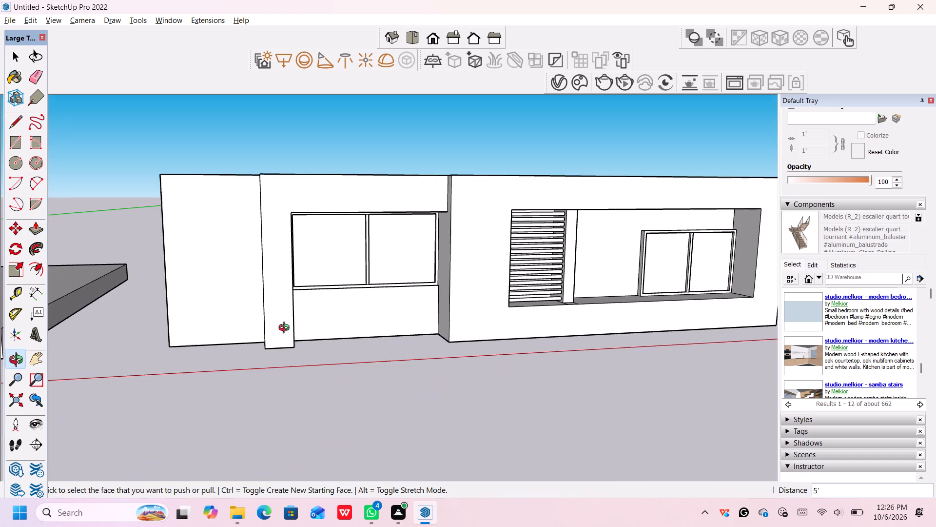
scroll(379, 294, "down", 1)
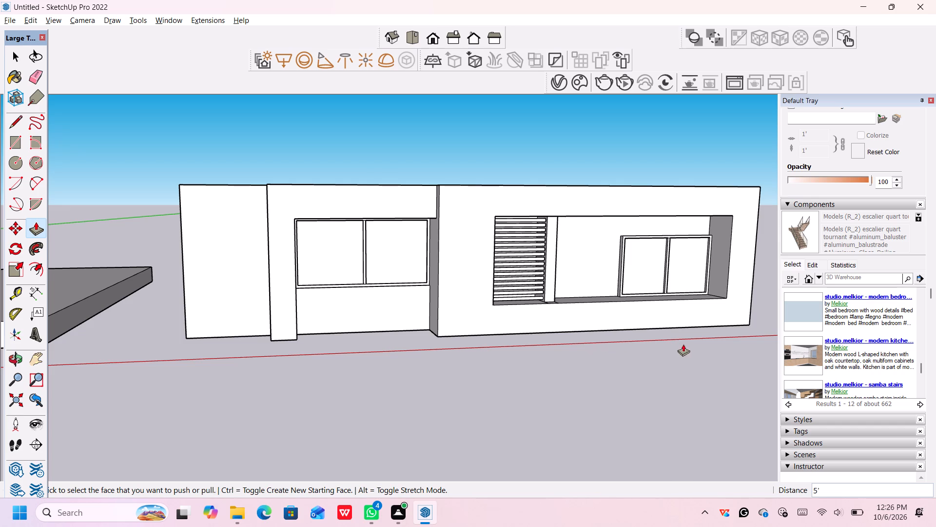
scroll(630, 343, "up", 1)
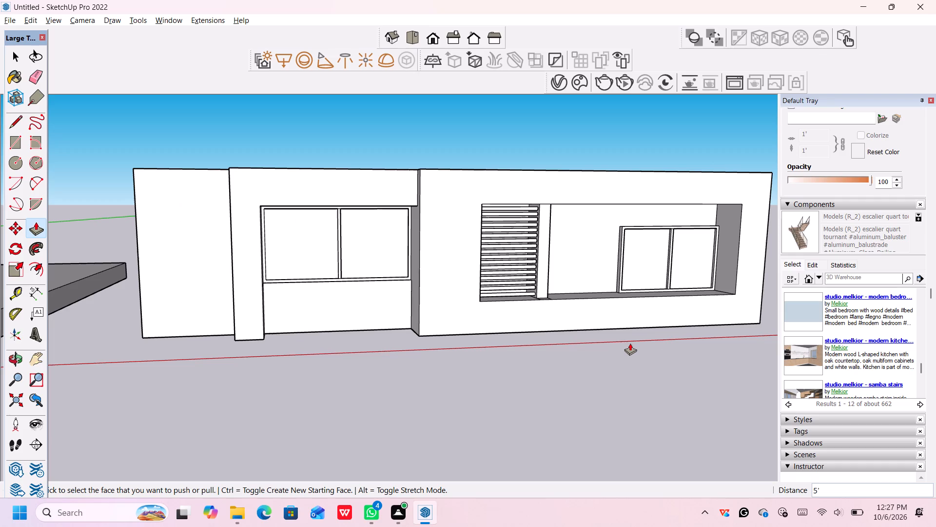
middle_click_drag(630, 343, 629, 379)
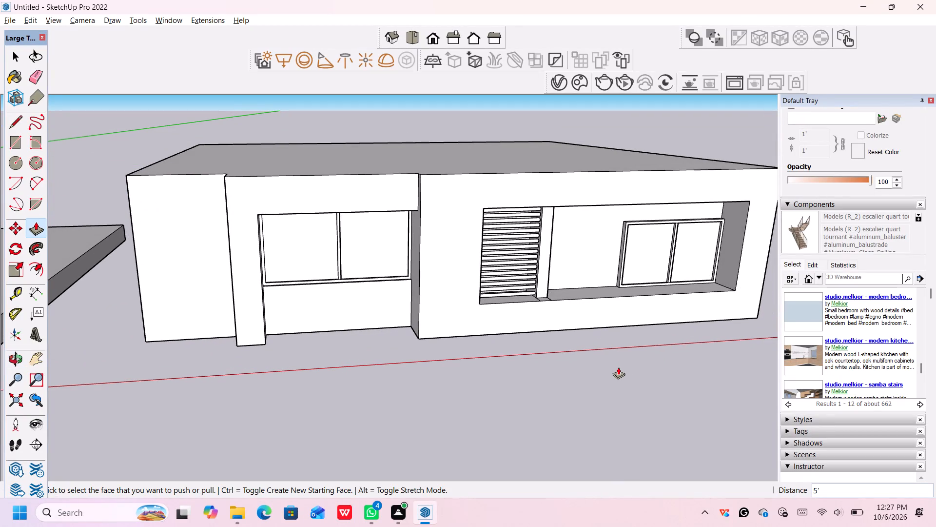
key("Return")
key("space")
scroll(653, 308, "up", 3)
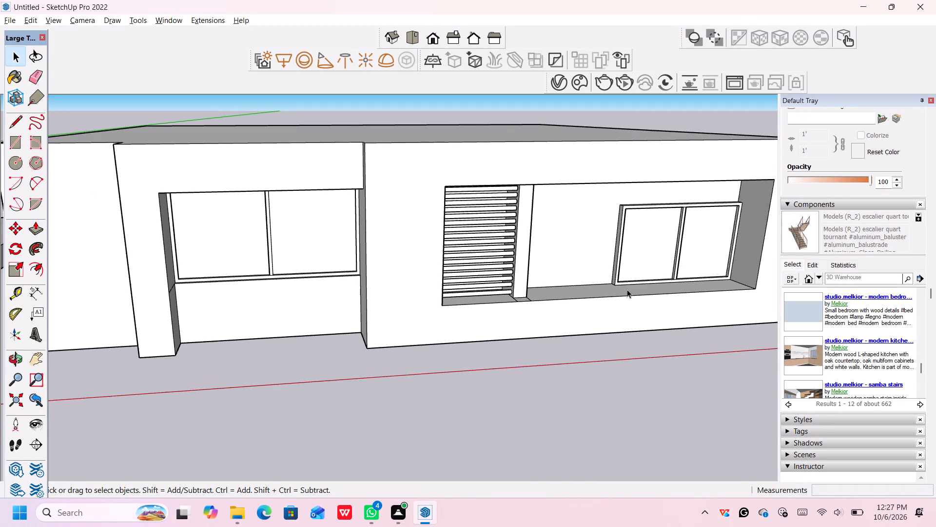
scroll(618, 291, "up", 2)
scroll(617, 291, "down", 1)
scroll(617, 291, "up", 7)
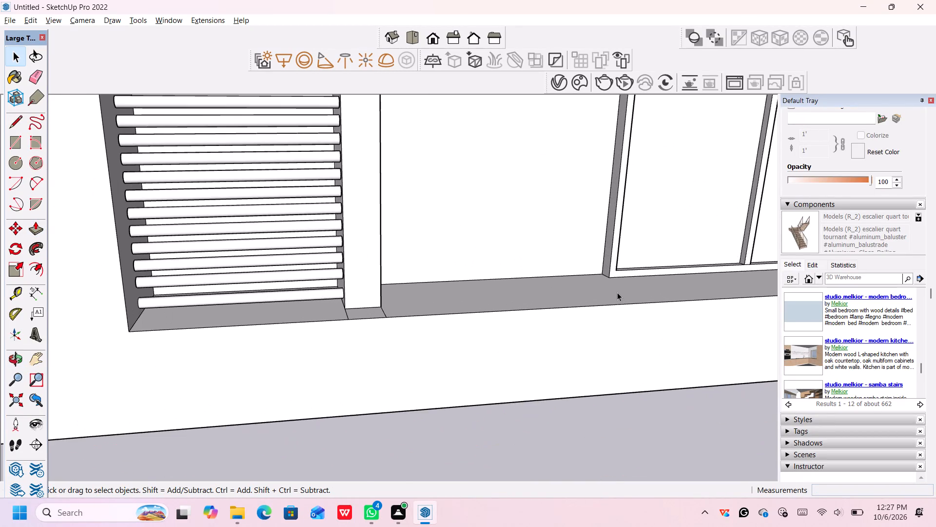
scroll(617, 292, "down", 2)
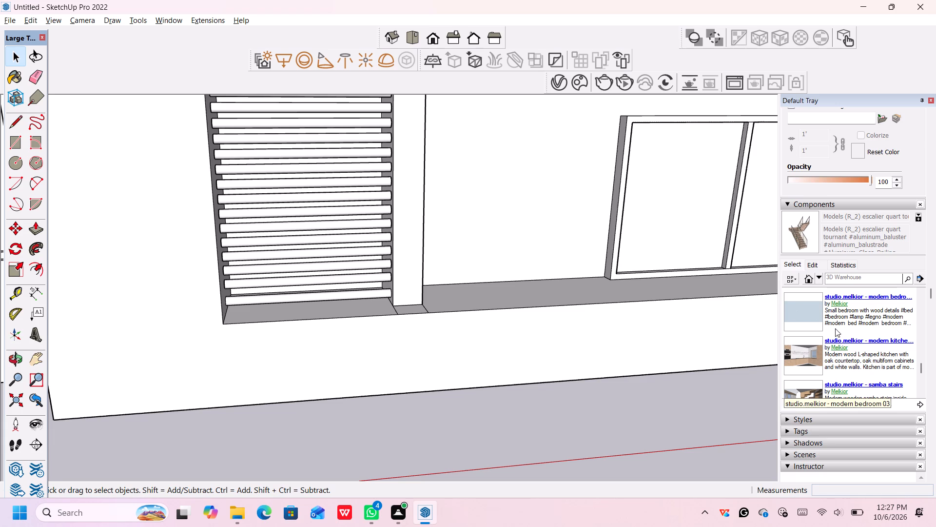
Search the 3D Warehouse components for "glass".
left_click(884, 280)
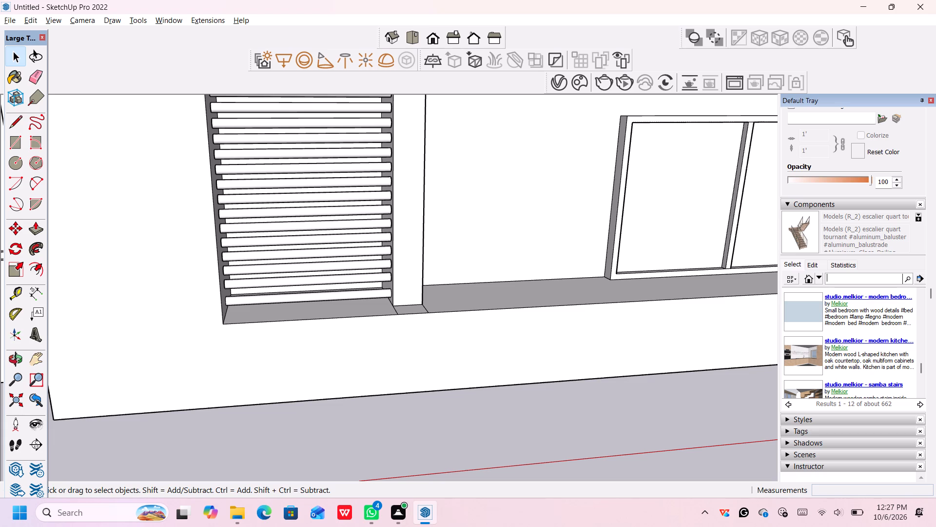
type("gl")
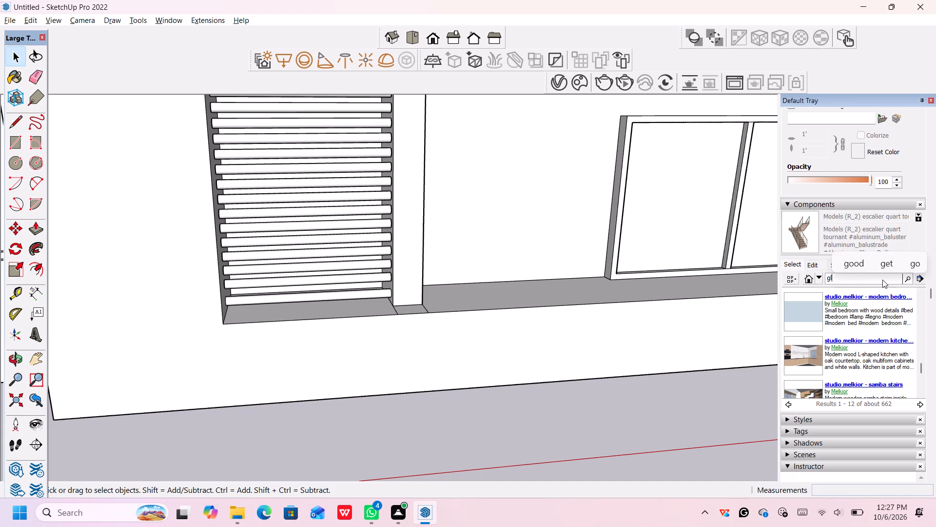
type("ass")
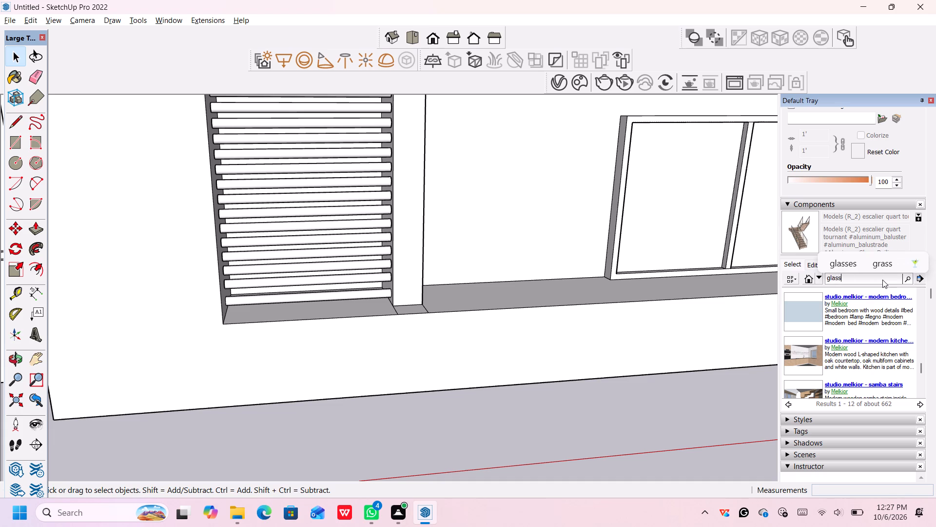
key("Return")
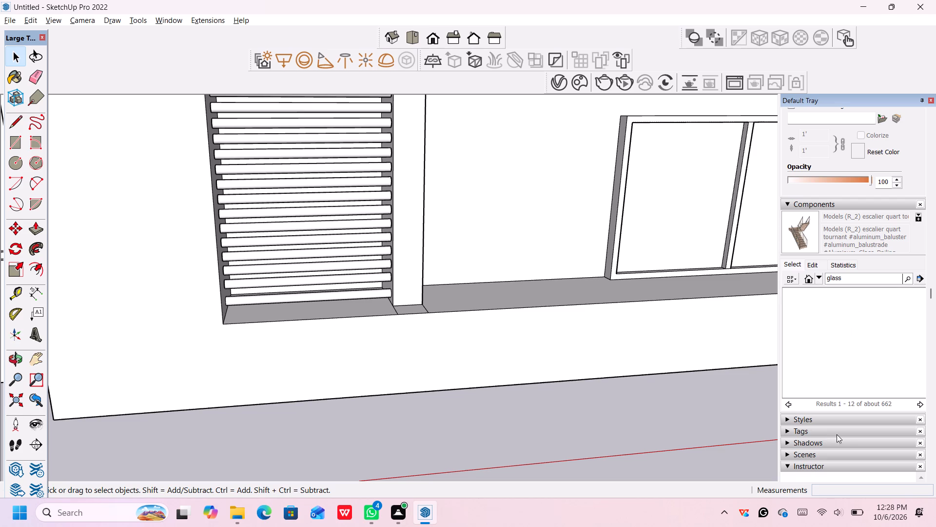
Look through the glass search results and open the "glass" collection whose thumbnail shows a framed glass facade.
scroll(851, 345, "down", 3)
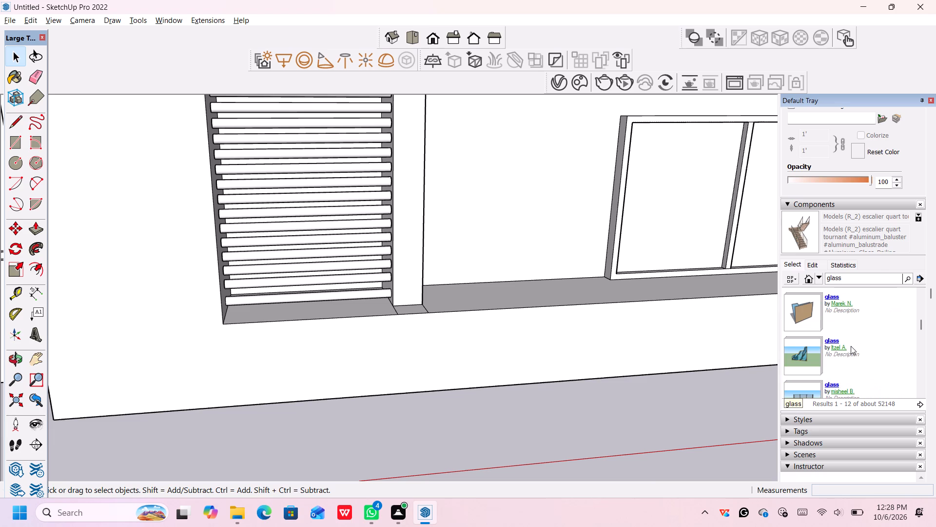
scroll(841, 354, "down", 2)
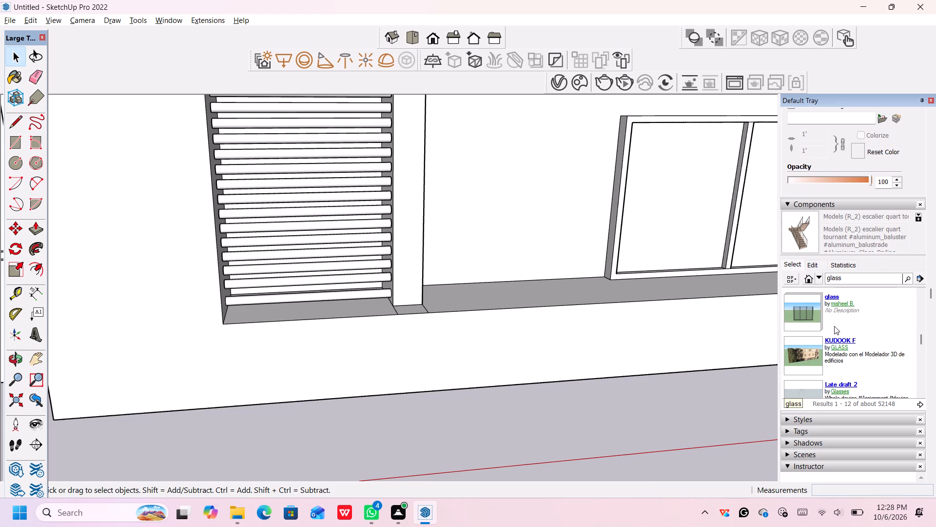
scroll(802, 324, "up", 1)
scroll(804, 333, "down", 3)
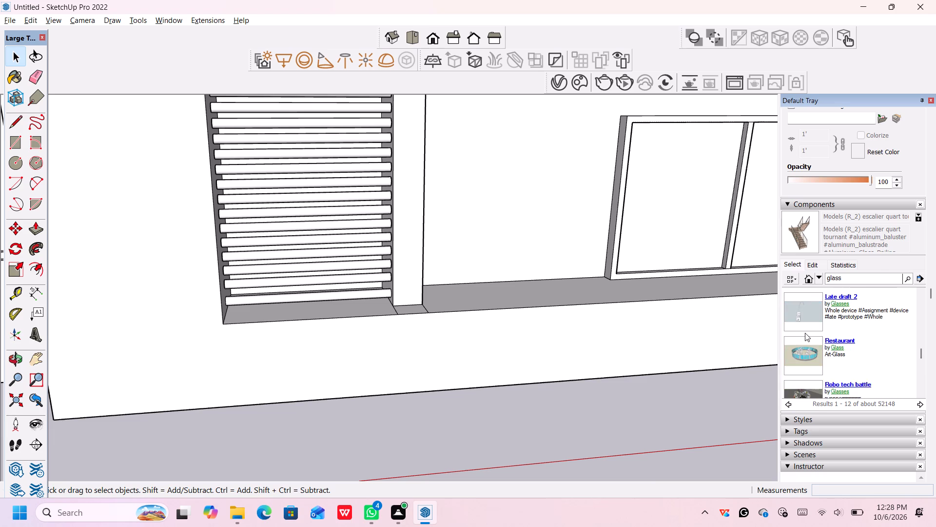
scroll(805, 333, "down", 5)
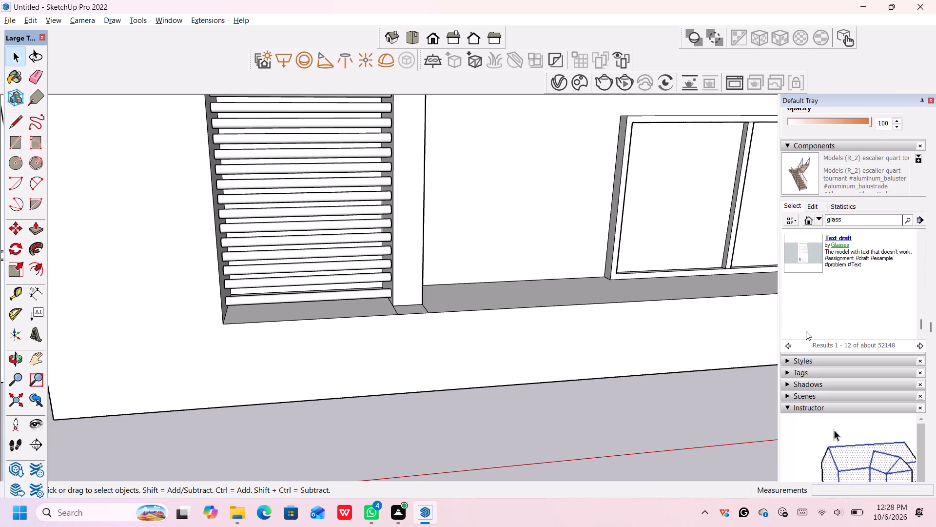
scroll(807, 326, "up", 6)
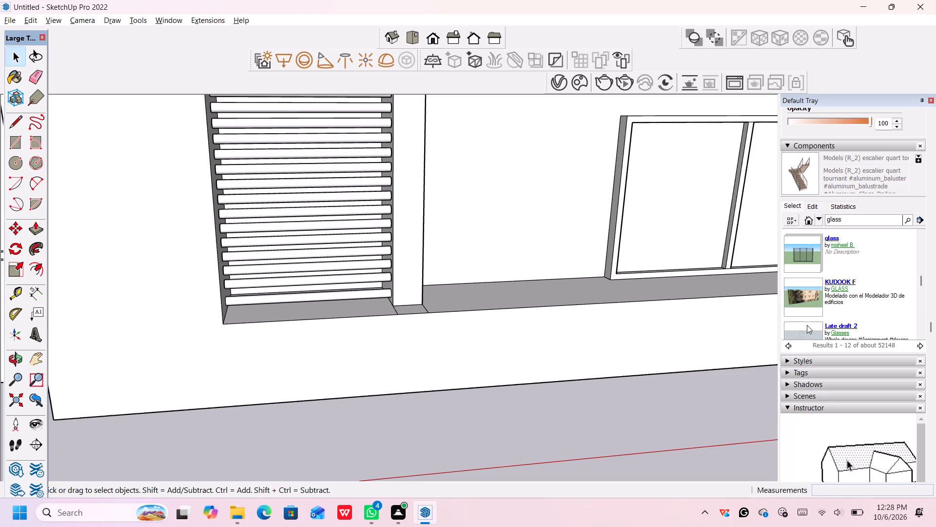
double_click(809, 263)
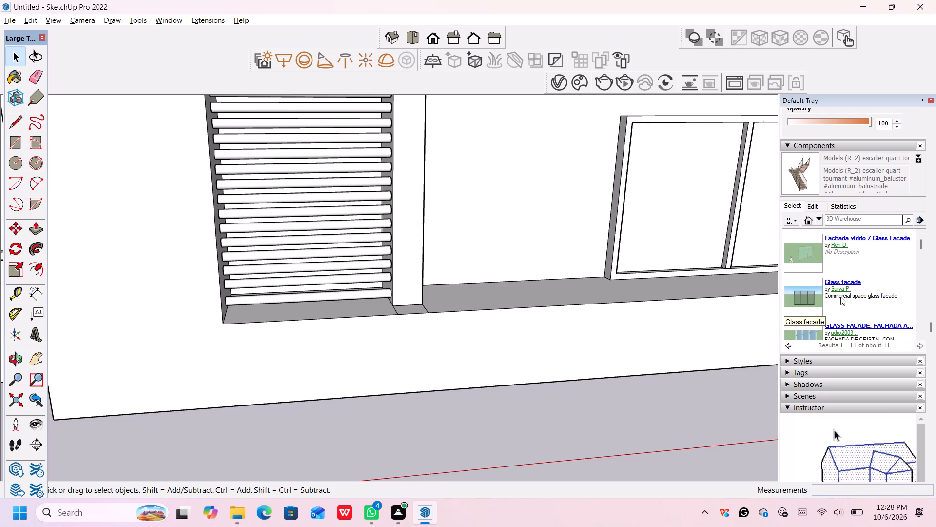
Examine the glass facade, glass panel and window models in the opened collection for a suitable one.
scroll(813, 269, "up", 1)
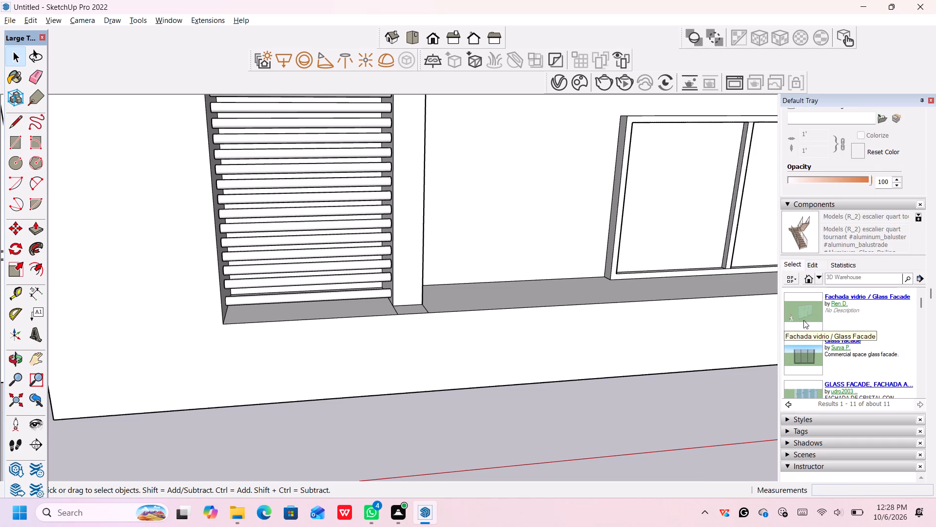
scroll(823, 337, "down", 2)
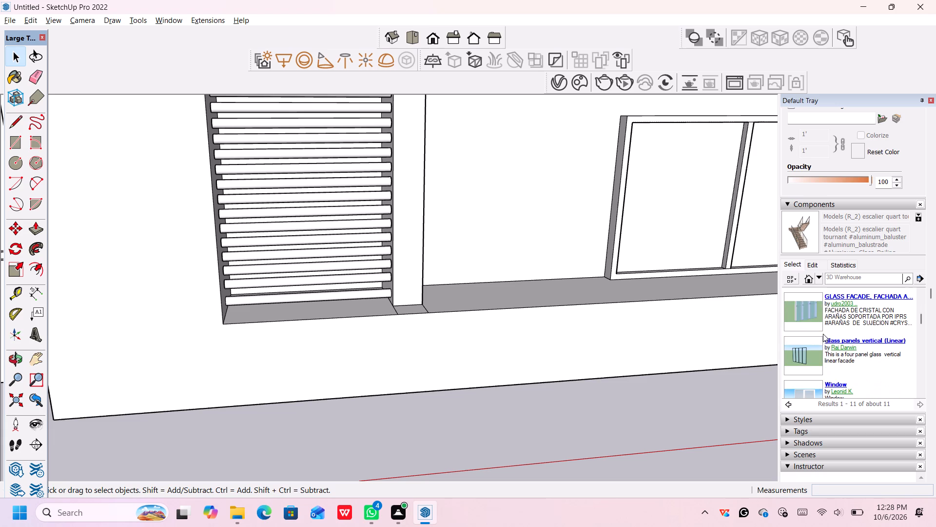
scroll(823, 332, "down", 4)
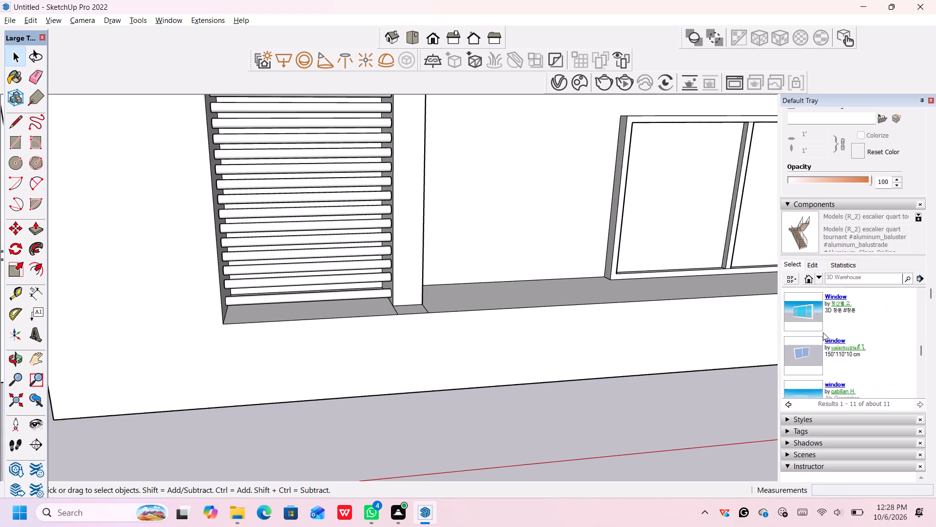
scroll(823, 332, "down", 3)
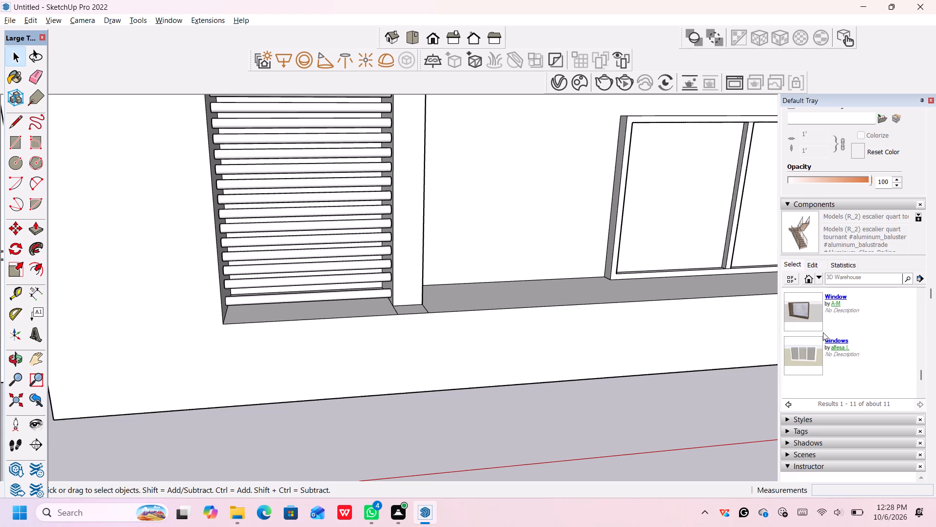
scroll(814, 363, "up", 1)
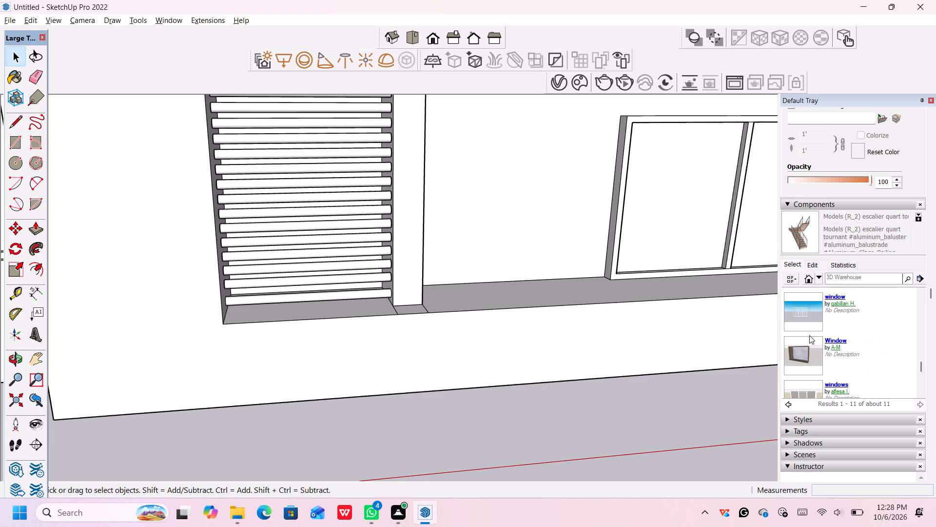
scroll(814, 345, "up", 3)
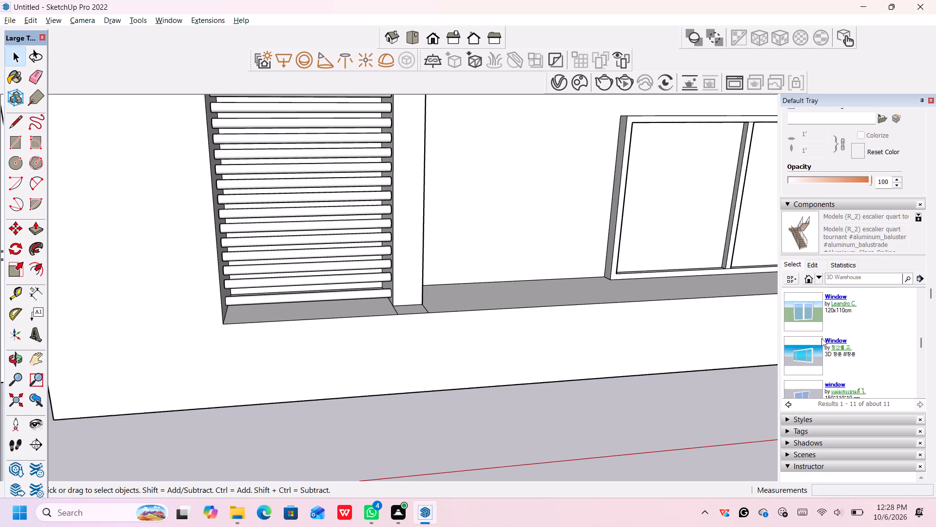
scroll(820, 341, "down", 1)
scroll(820, 341, "up", 4)
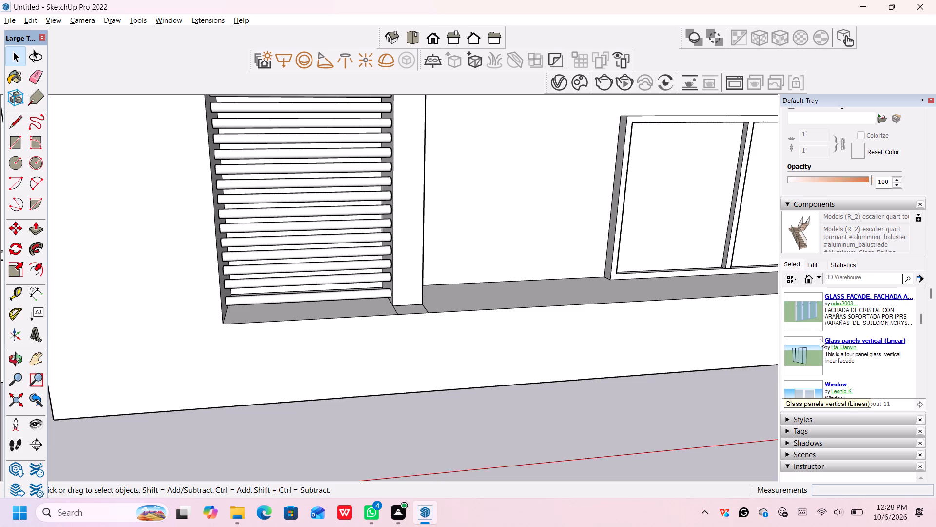
scroll(820, 339, "up", 3)
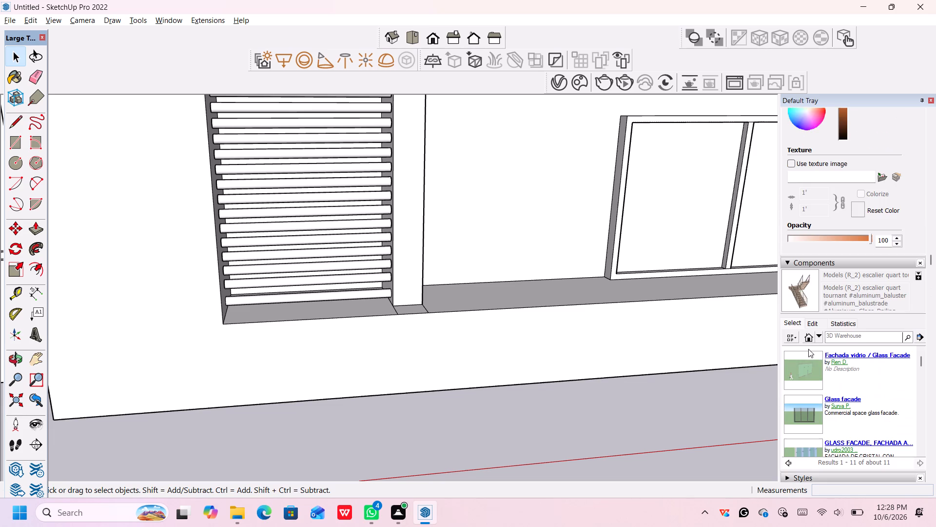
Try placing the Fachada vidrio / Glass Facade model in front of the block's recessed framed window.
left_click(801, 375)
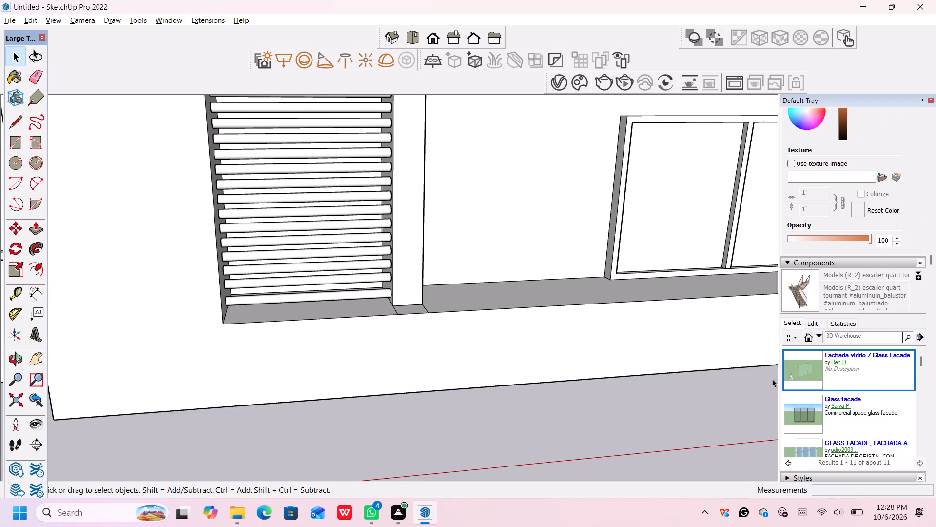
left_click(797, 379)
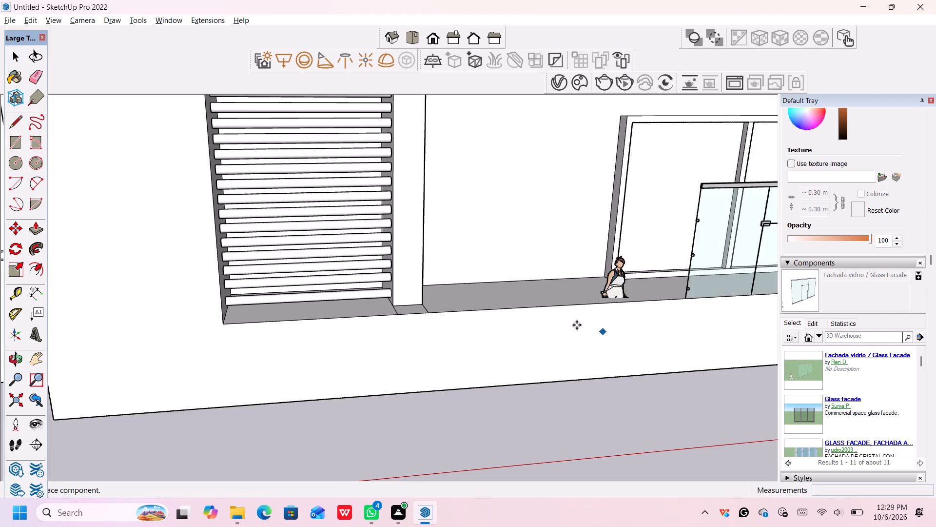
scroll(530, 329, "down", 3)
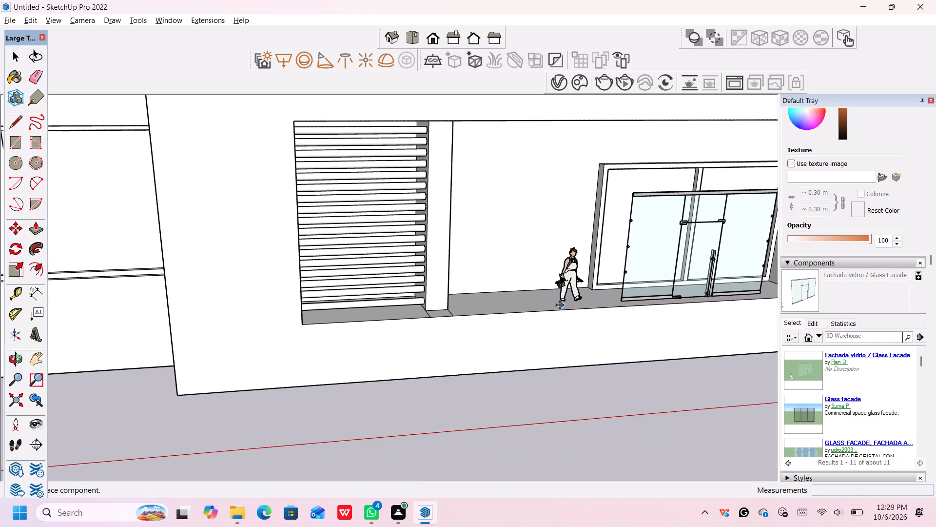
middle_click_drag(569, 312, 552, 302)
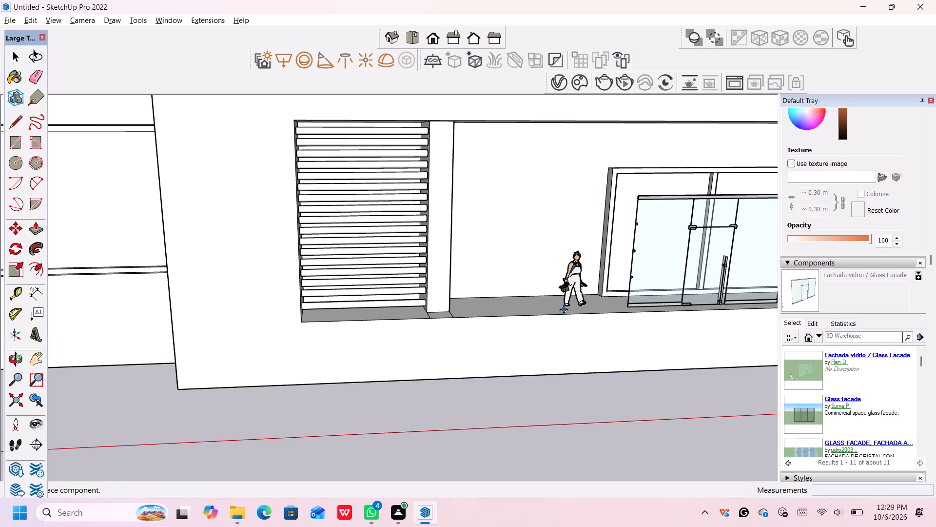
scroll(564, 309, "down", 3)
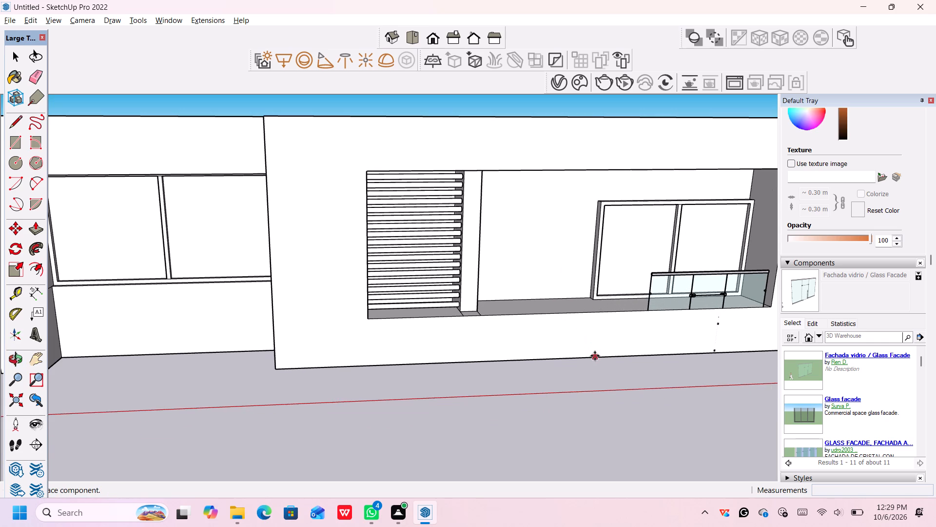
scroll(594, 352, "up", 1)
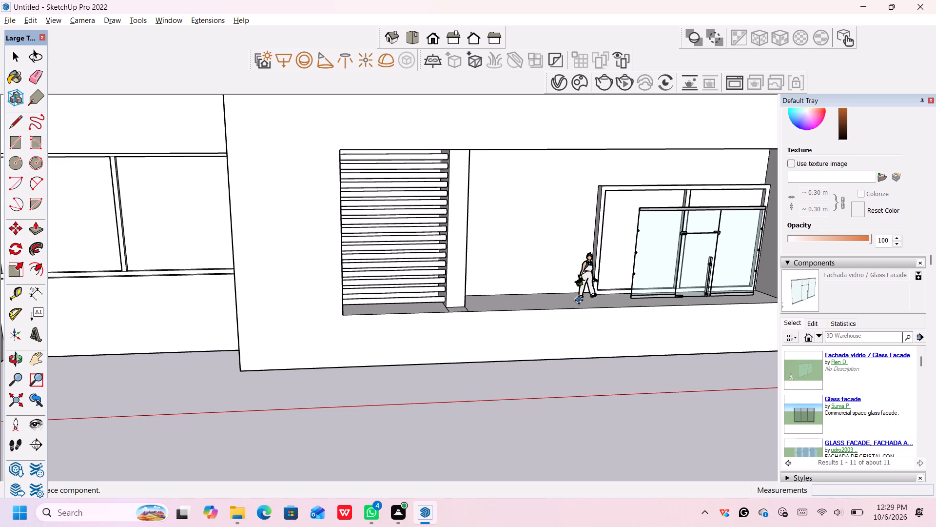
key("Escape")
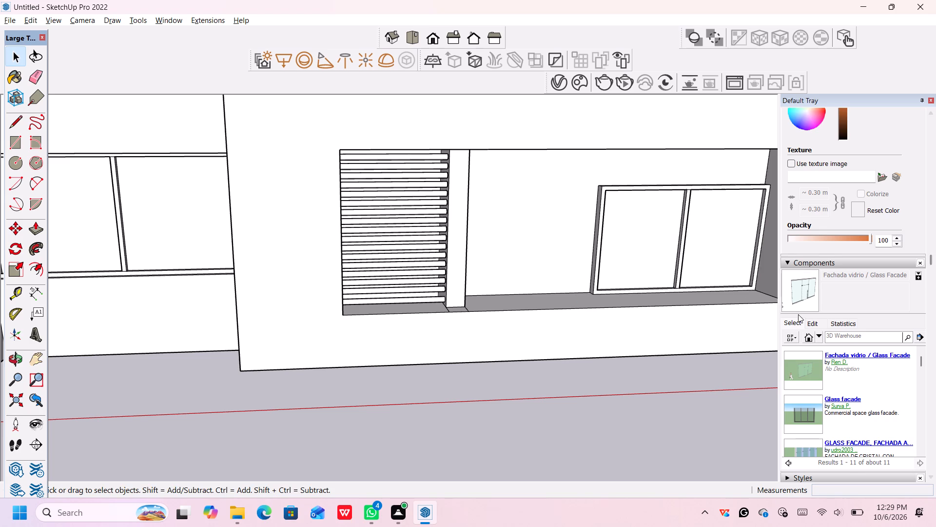
Search the 3D Warehouse components for "balcony glass".
scroll(843, 344, "up", 1)
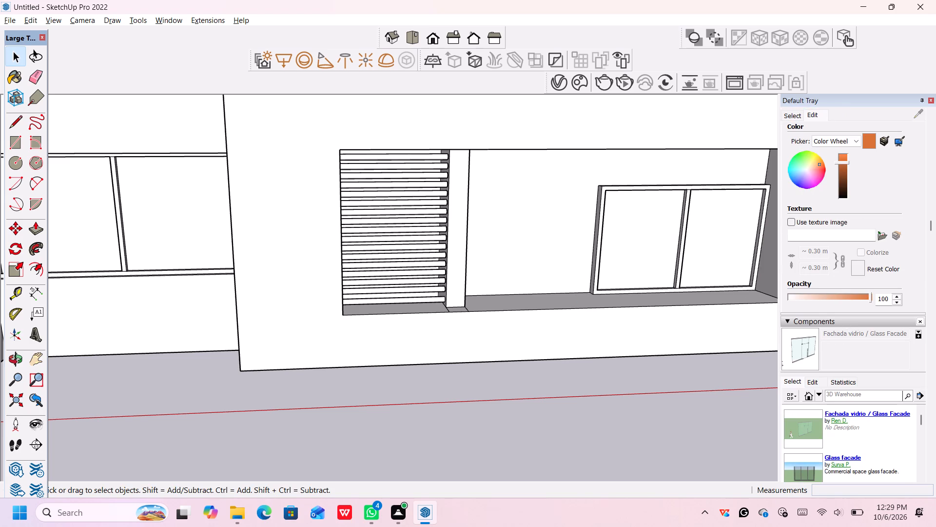
left_click(849, 397)
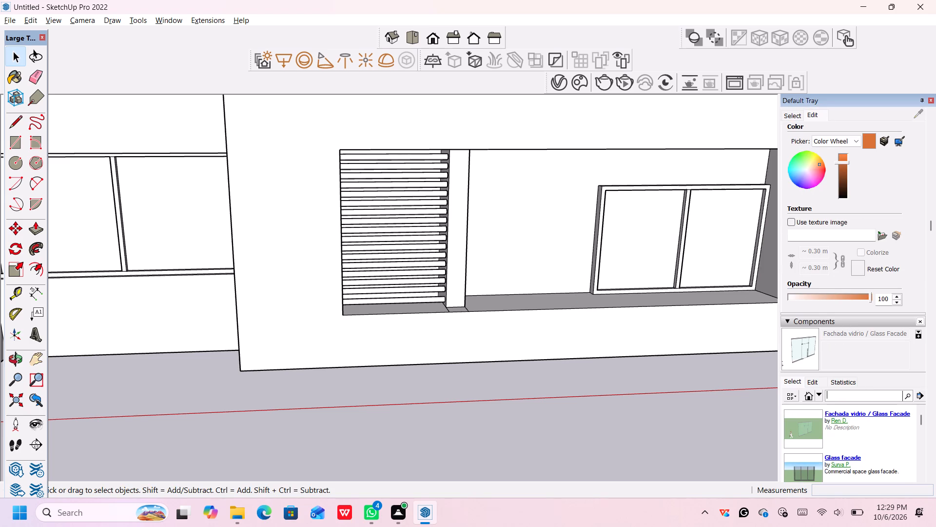
type("ba")
type("lcony")
key("space")
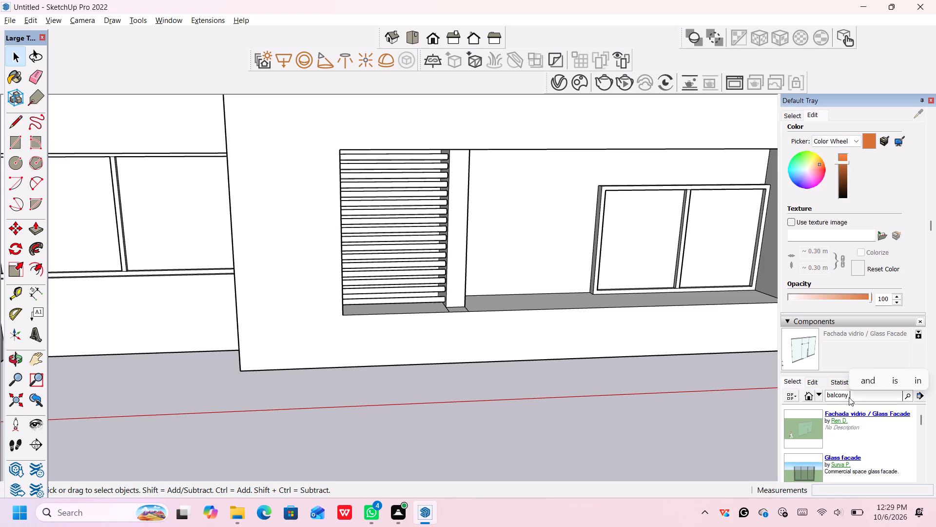
type("glass")
key("Return")
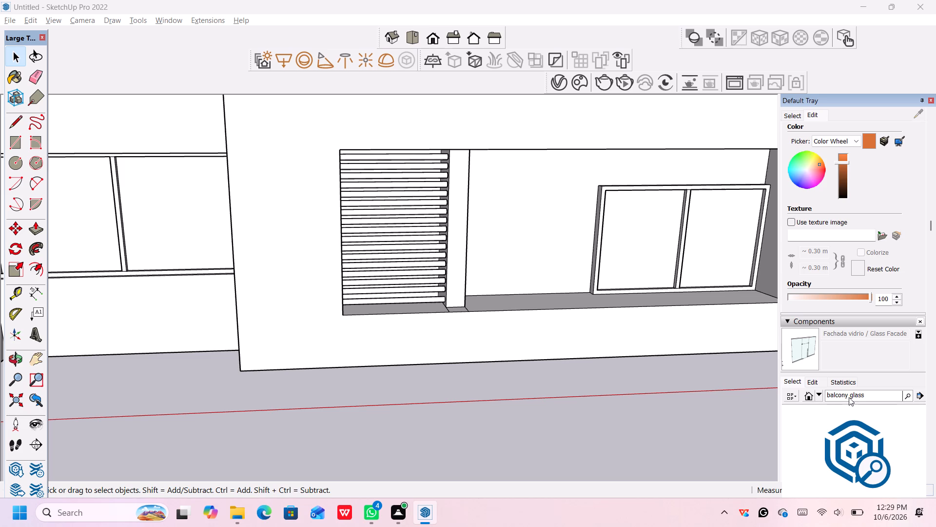
Insert the Glass Balcony model on the ground in front of the block, below its recessed framed window.
scroll(849, 399, "down", 3)
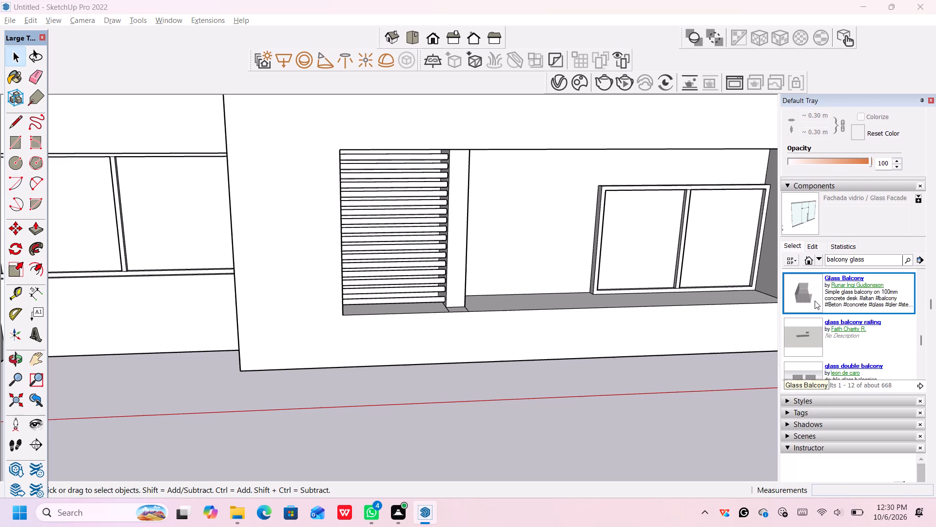
scroll(815, 301, "down", 1)
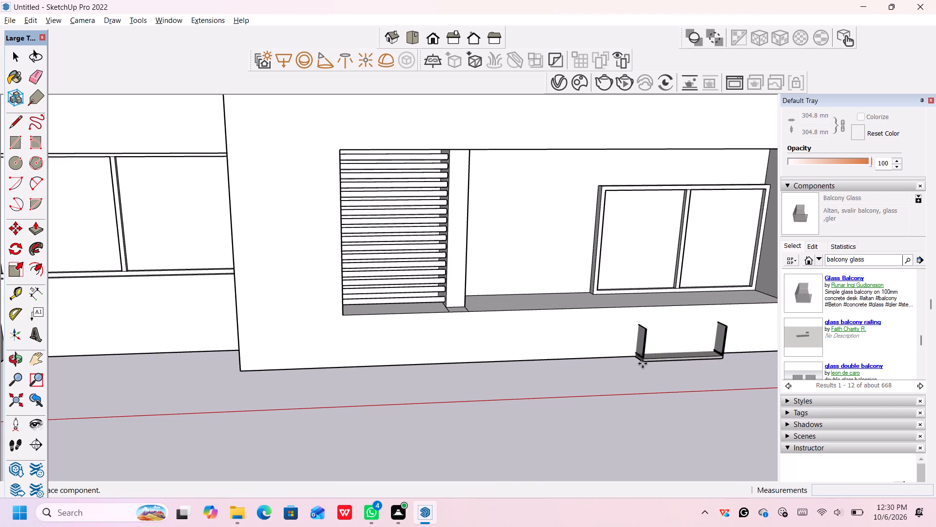
scroll(643, 369, "down", 9)
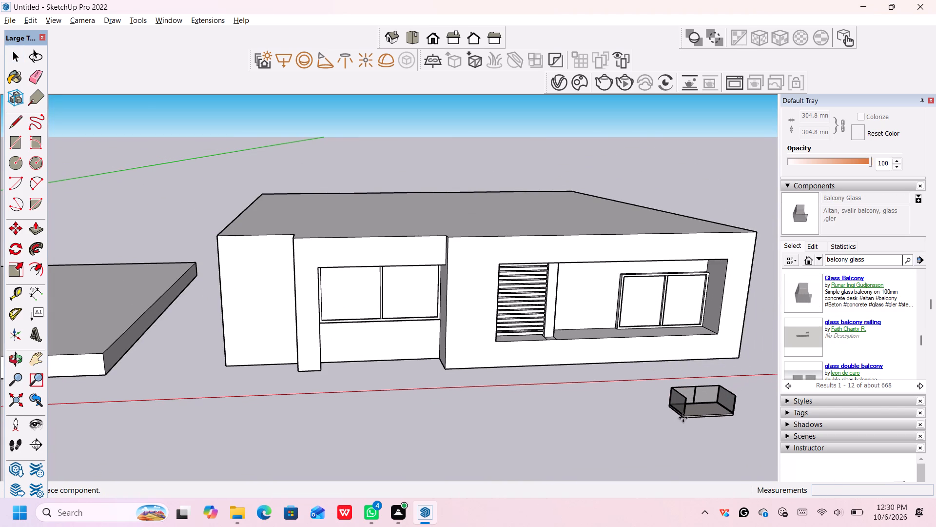
left_click(626, 425)
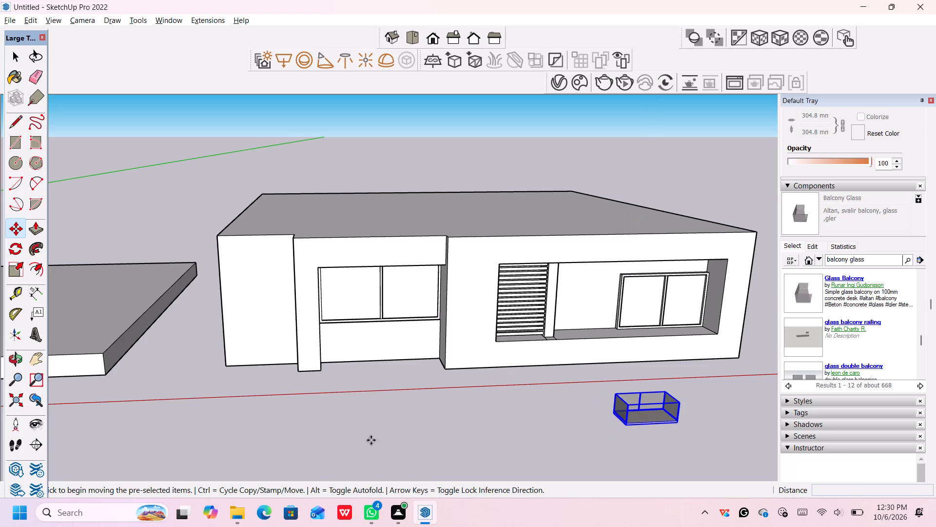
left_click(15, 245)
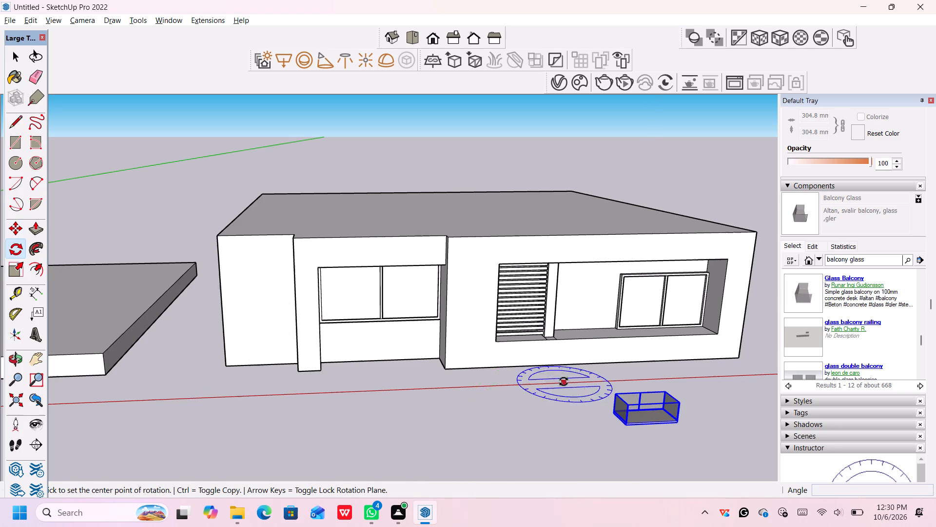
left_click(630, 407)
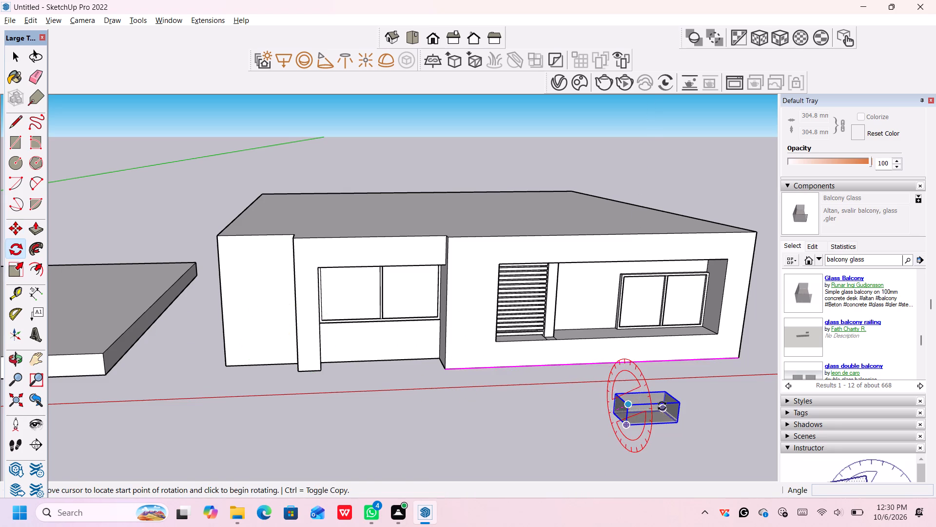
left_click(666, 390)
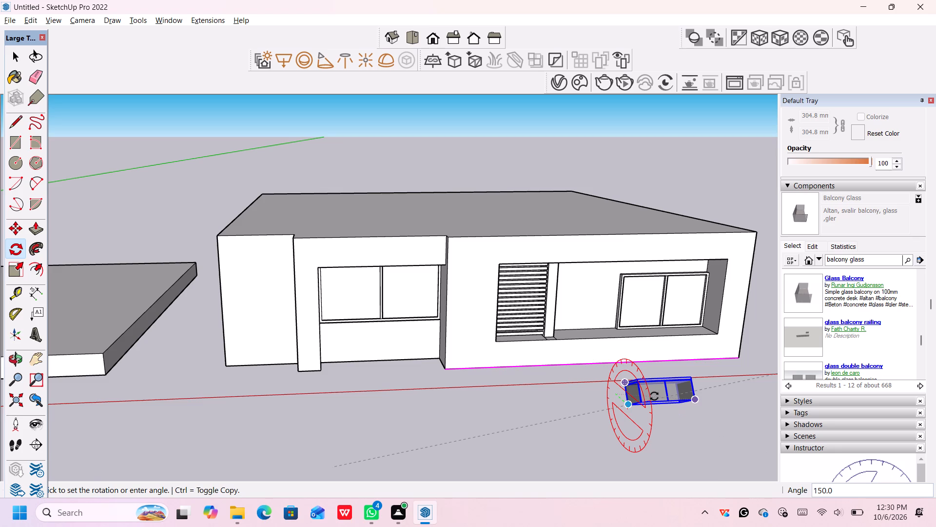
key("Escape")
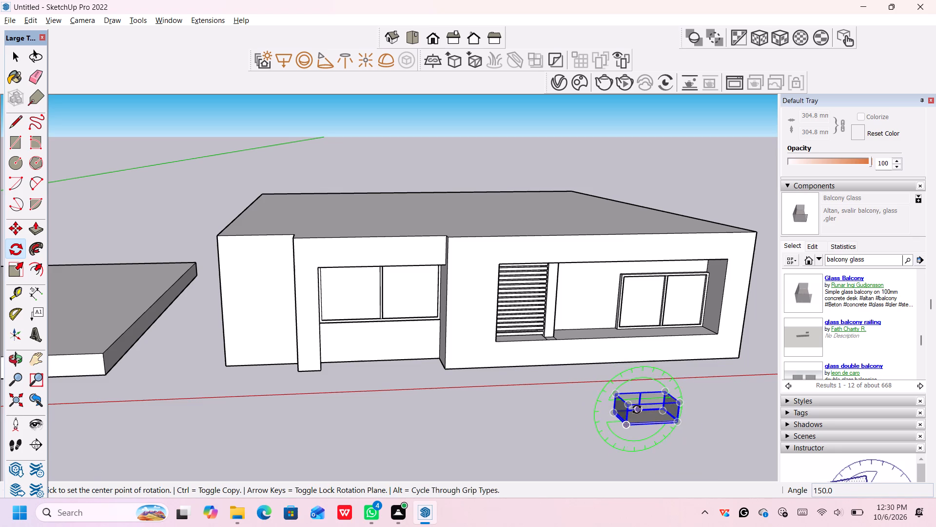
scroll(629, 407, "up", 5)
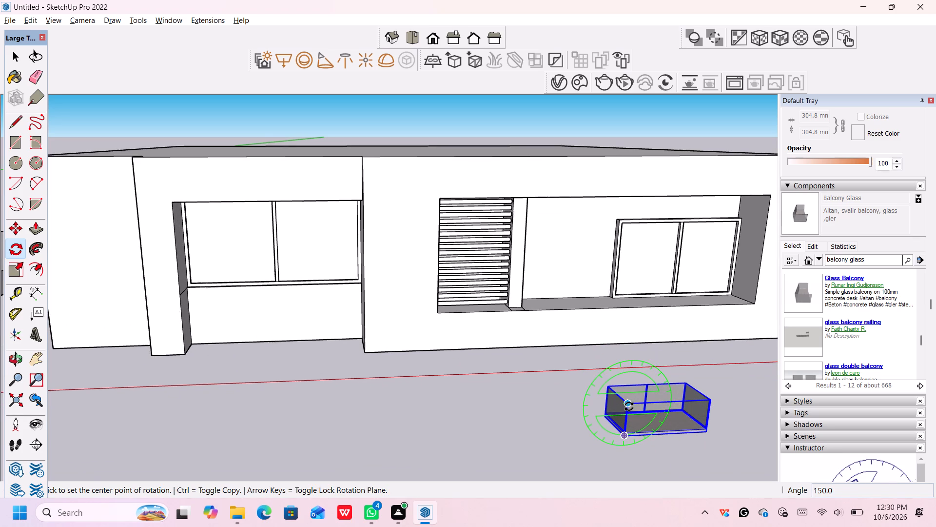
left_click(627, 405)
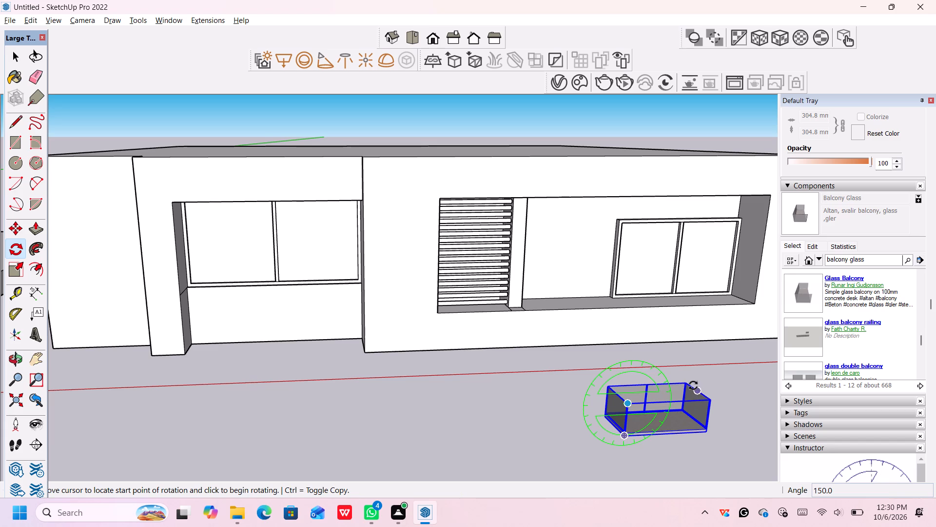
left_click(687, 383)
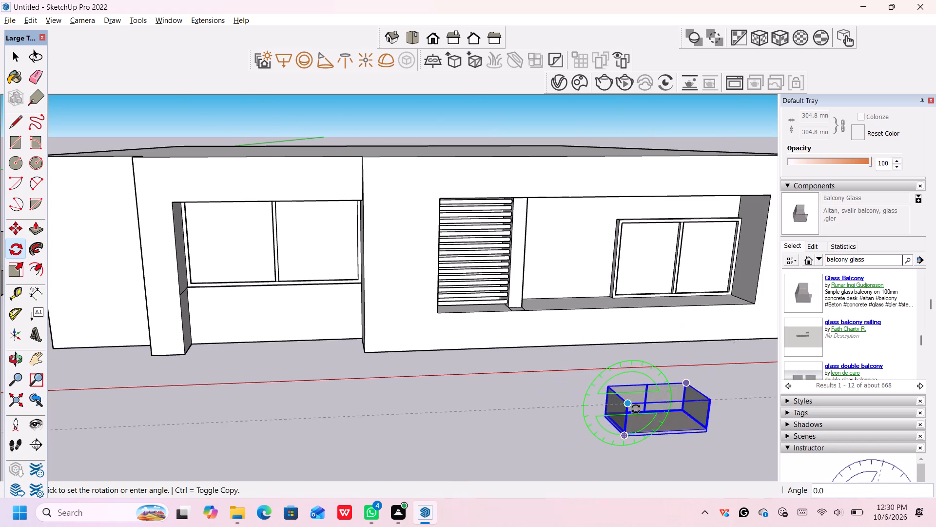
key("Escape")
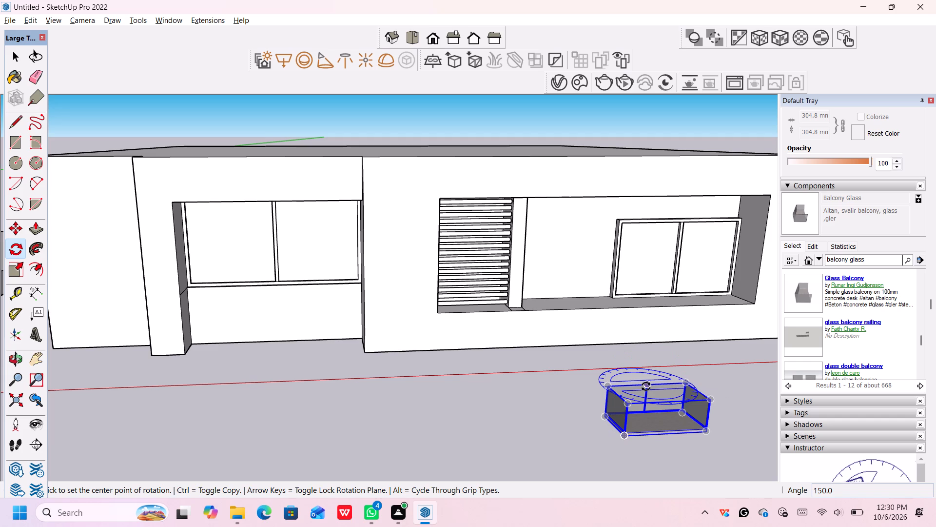
Rotate the glass balcony 180 degrees about the vertical axis so its glass front faces away from the block.
left_click(646, 386)
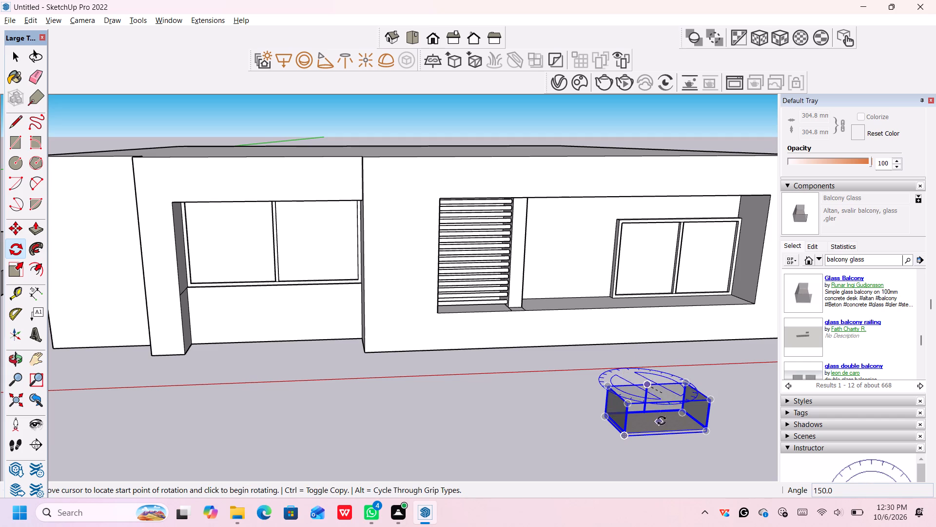
left_click(648, 386)
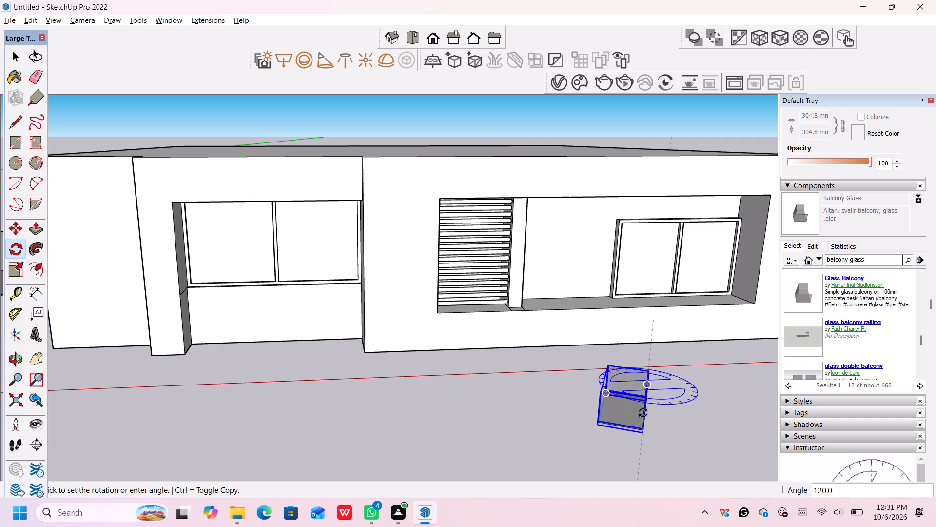
left_click(604, 390)
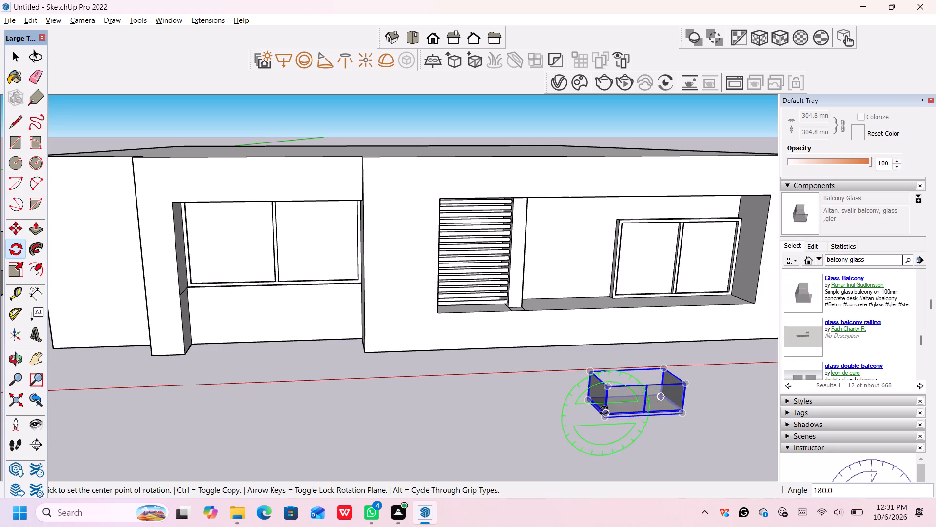
scroll(603, 412, "up", 4)
key("space")
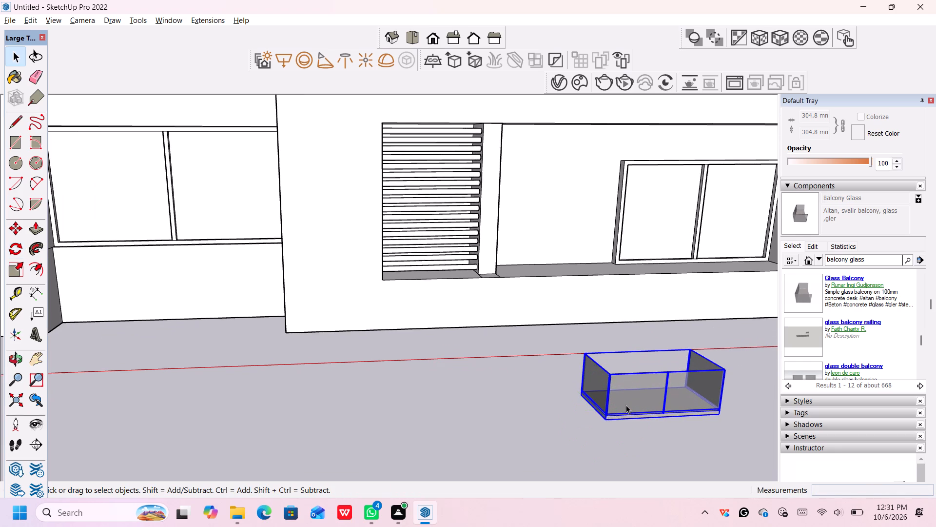
Move the glass balcony by its lower back corner onto the recess ledge, at the framed window's lower-left corner.
scroll(626, 404, "down", 3)
middle_click_drag(650, 402, 635, 405)
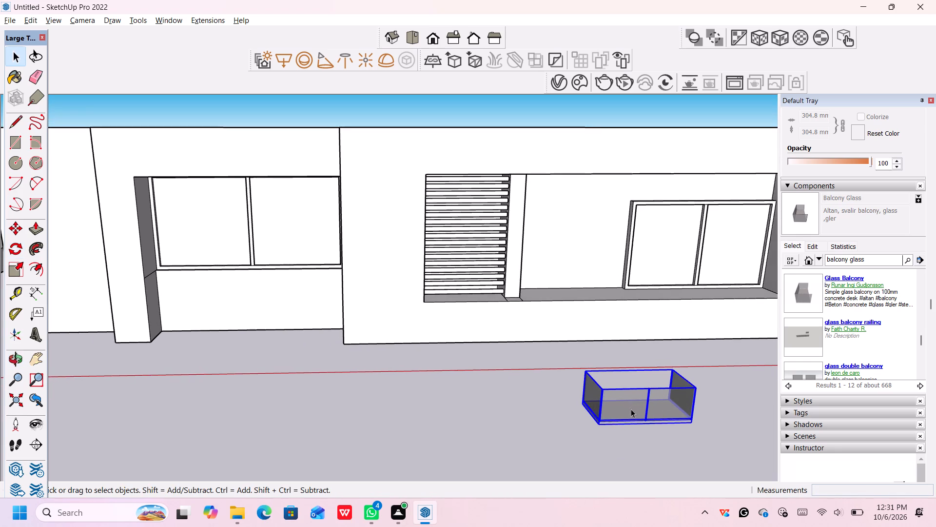
scroll(611, 417, "up", 2)
right_click(587, 413)
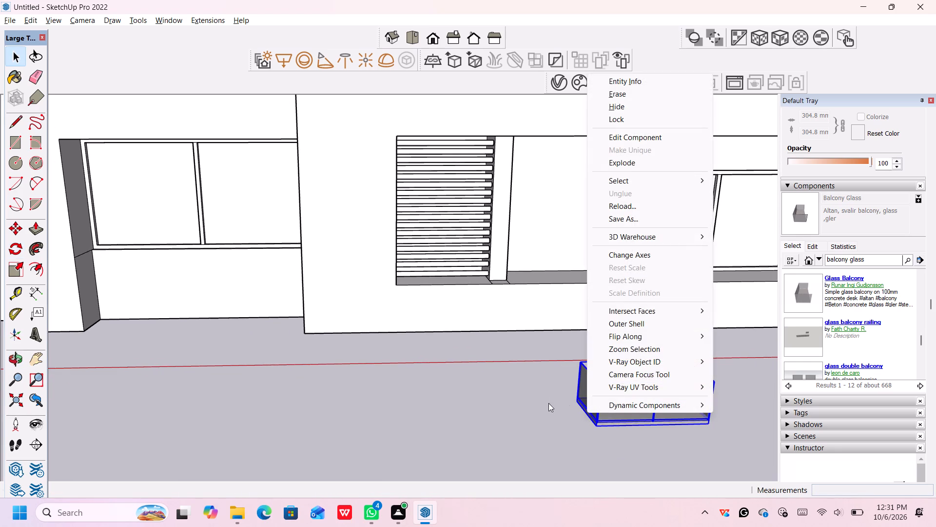
left_click(578, 399)
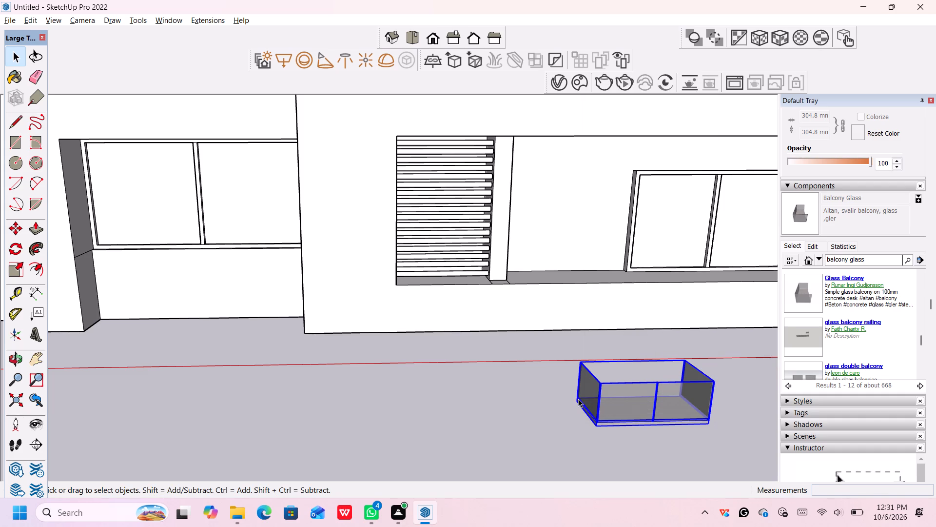
key("m")
left_click(577, 399)
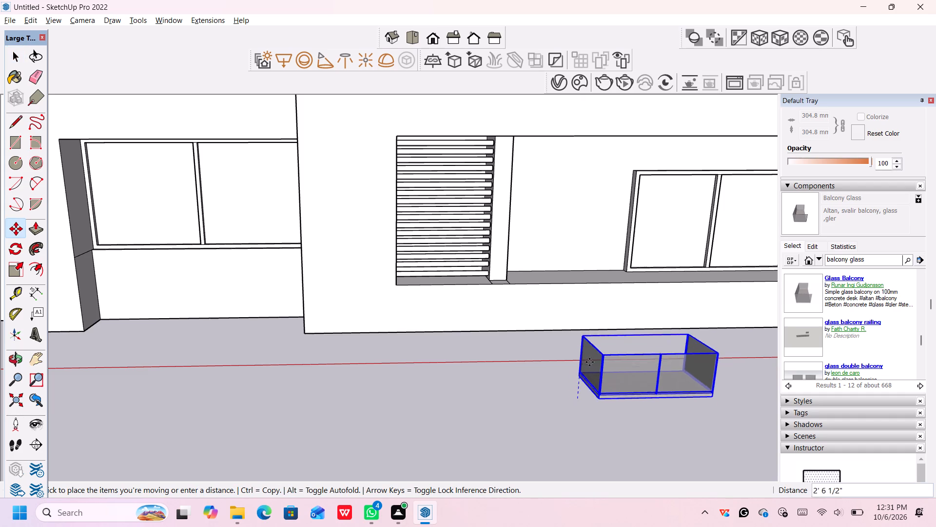
left_click(623, 271)
Scale the glass balcony along the red axis by about 2.20, stretching it across the framed window to the recess's side wall.
scroll(682, 284, "down", 1)
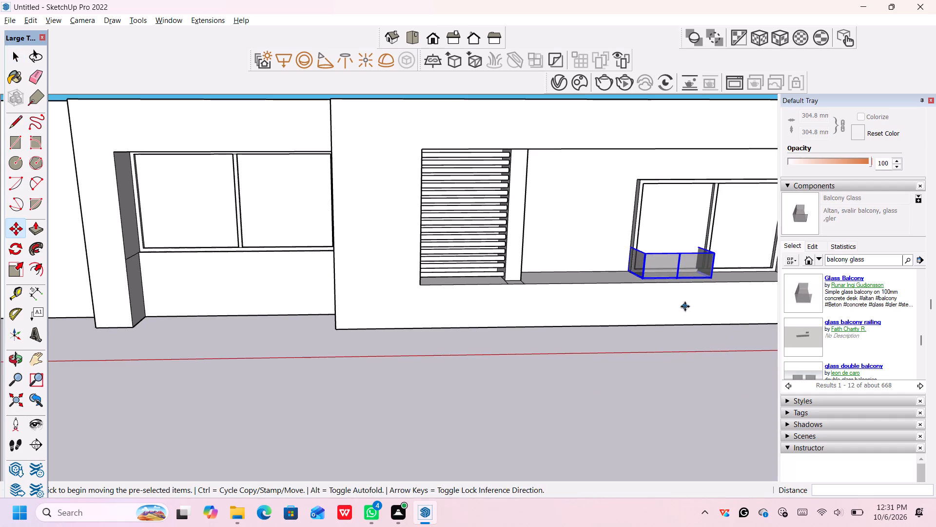
middle_click_drag(684, 306, 402, 299)
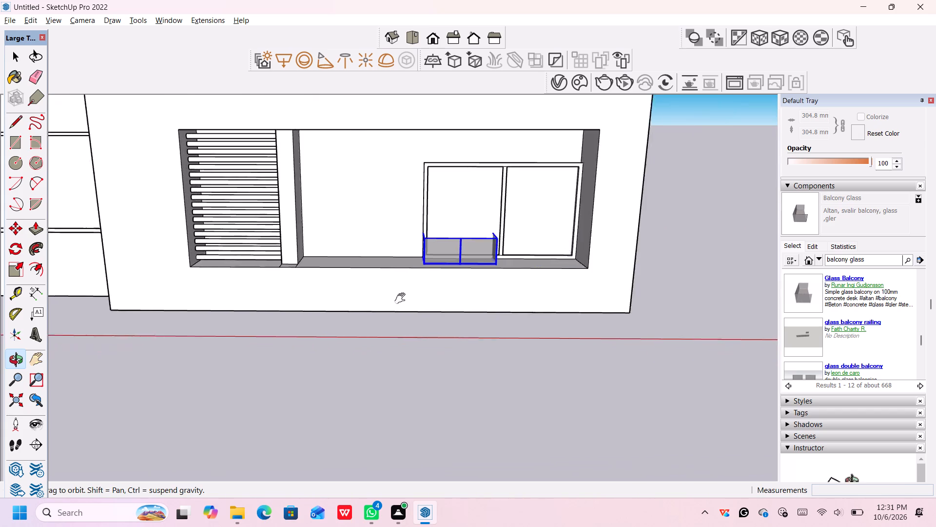
middle_click_drag(402, 299, 316, 333)
scroll(345, 304, "up", 7)
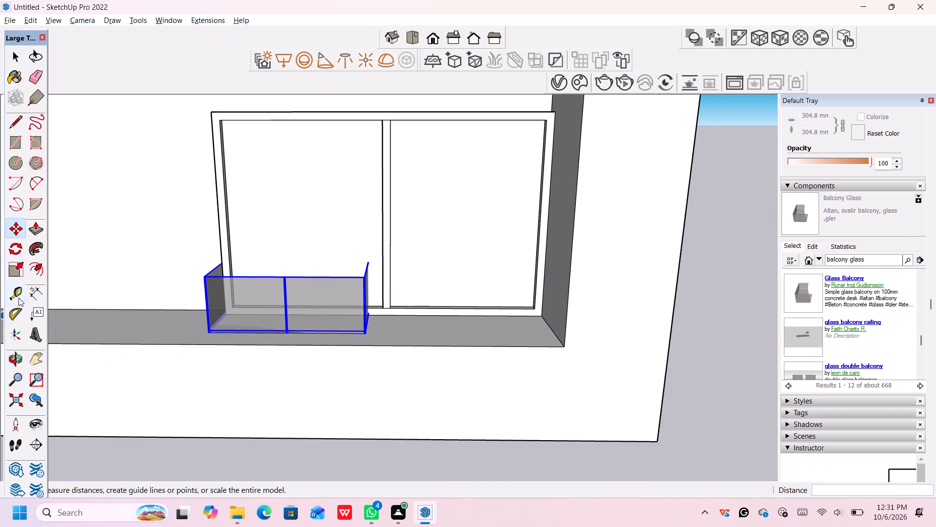
left_click(16, 264)
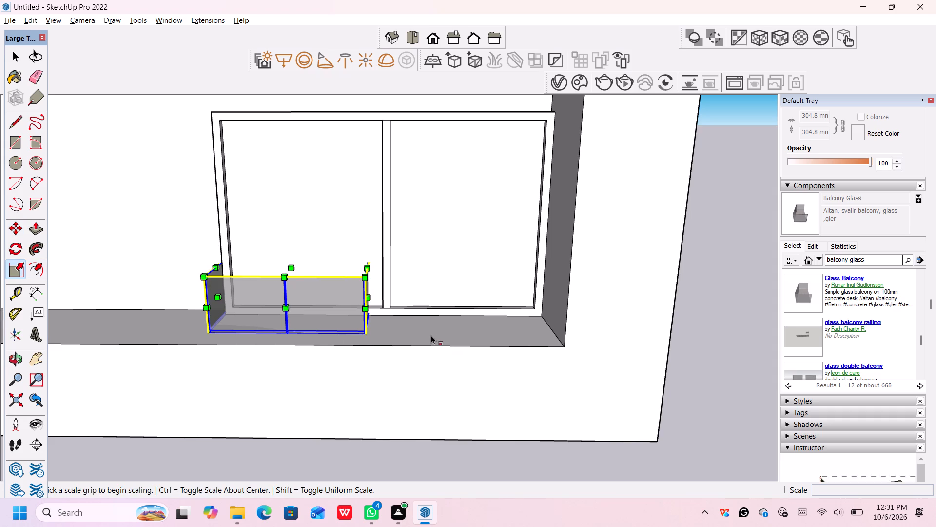
middle_click(385, 317)
middle_click(384, 319)
middle_click_drag(382, 320, 334, 321)
middle_click_drag(334, 321, 263, 321)
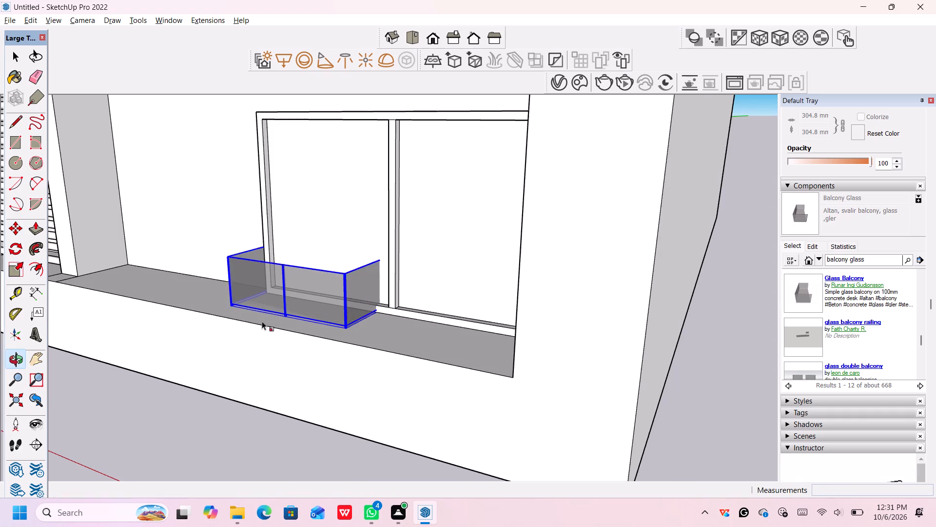
scroll(368, 303, "up", 2)
scroll(340, 337, "up", 1)
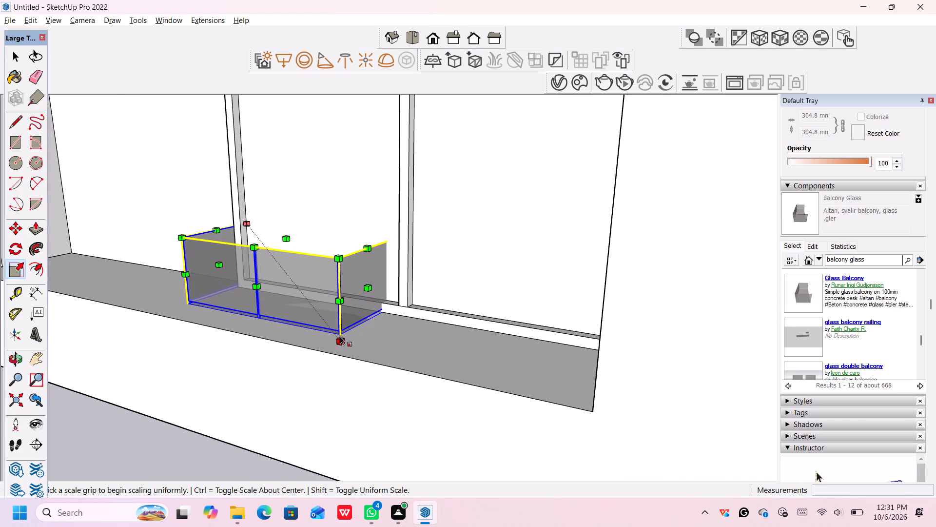
scroll(340, 336, "up", 1)
left_click(372, 283)
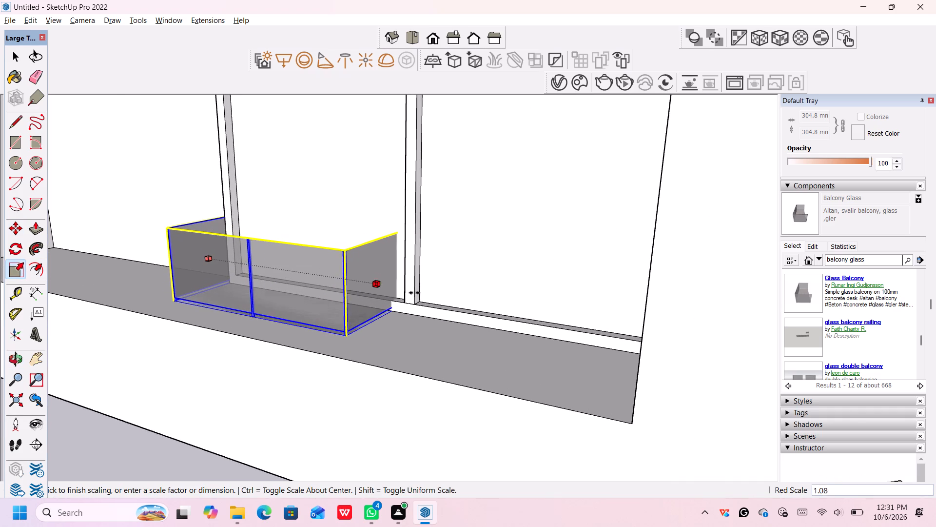
left_click(642, 342)
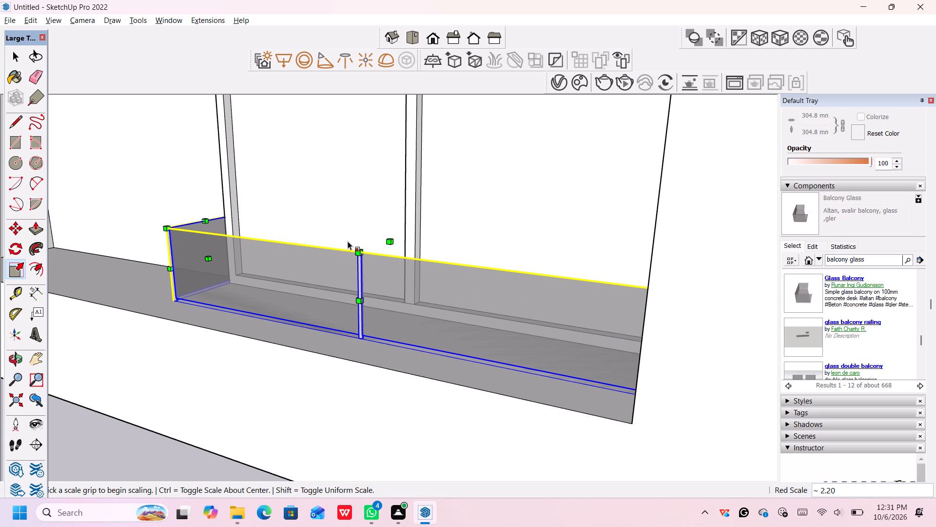
left_click(357, 249)
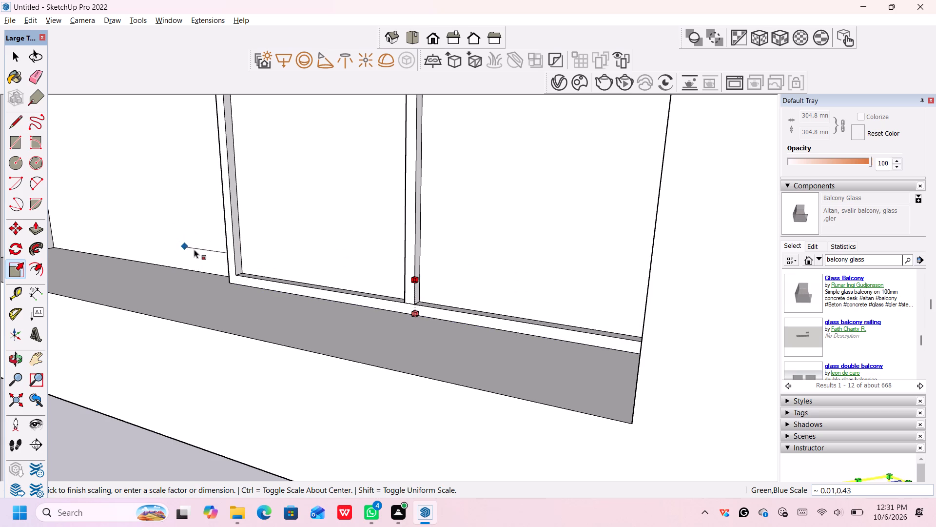
key("space")
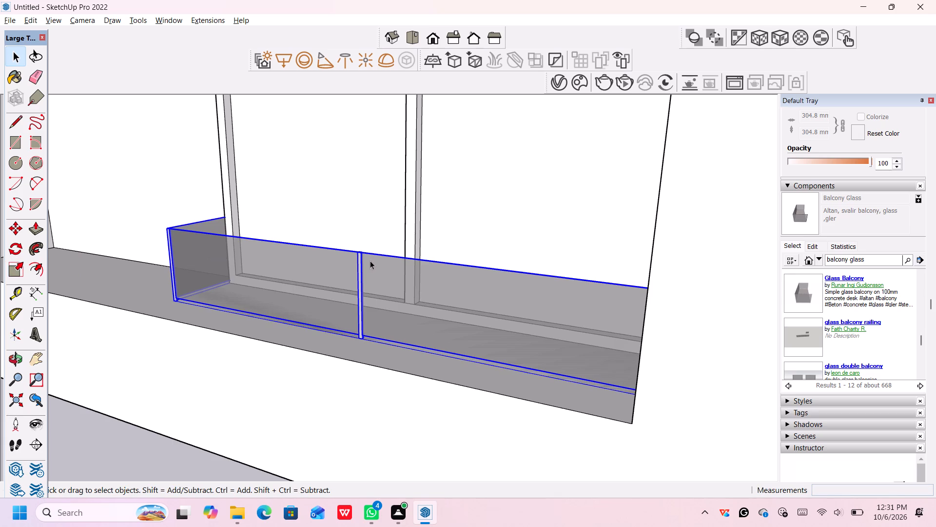
Scale the glass balcony's height along the blue axis by 1.50 and deselect it.
left_click(382, 272)
scroll(378, 283, "down", 8)
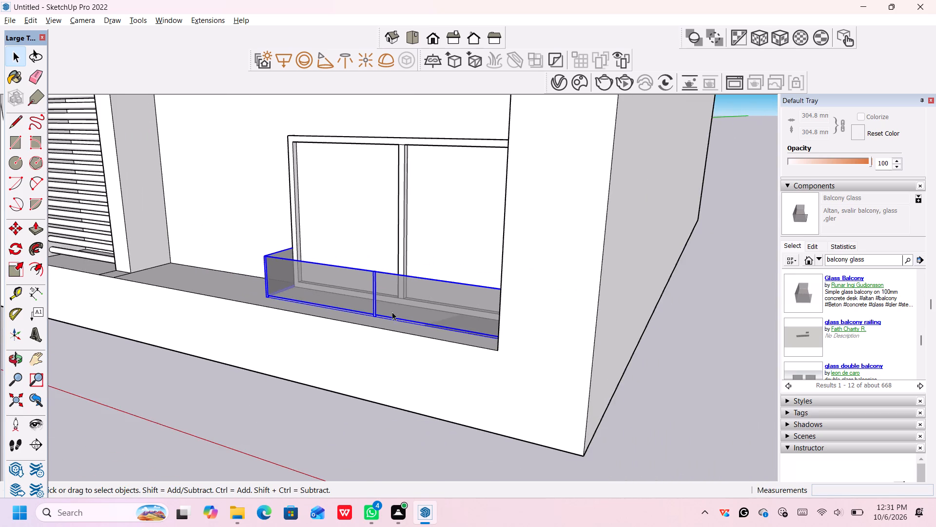
middle_click_drag(392, 318, 520, 337)
scroll(501, 336, "down", 5)
middle_click_drag(503, 404, 503, 391)
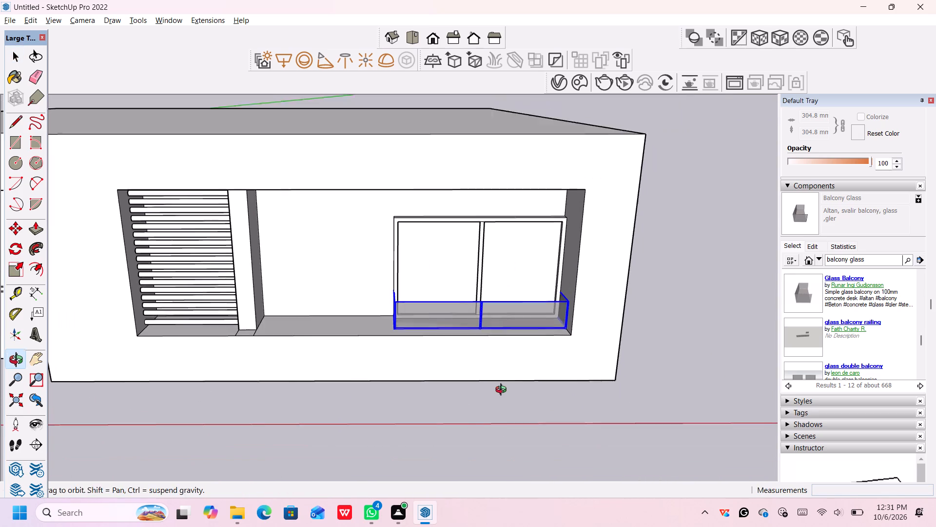
middle_click_drag(503, 391, 505, 382)
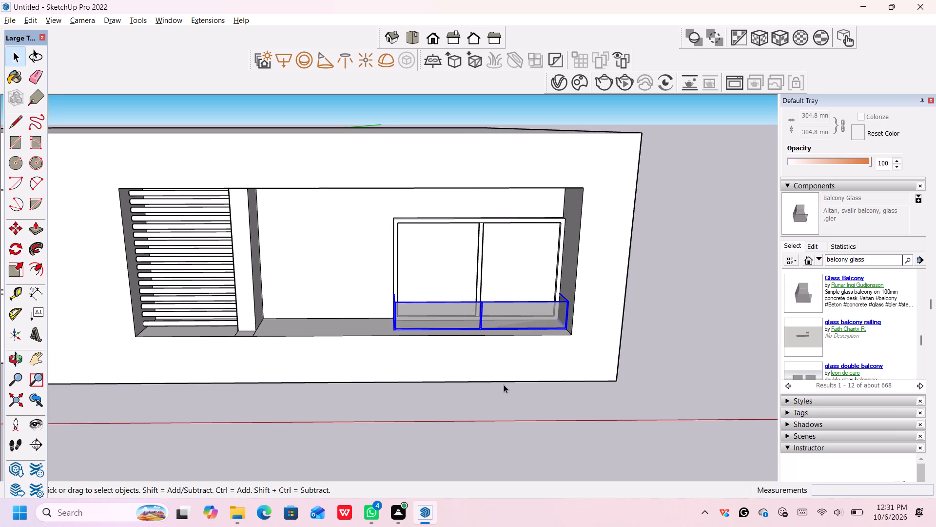
scroll(473, 308, "up", 1)
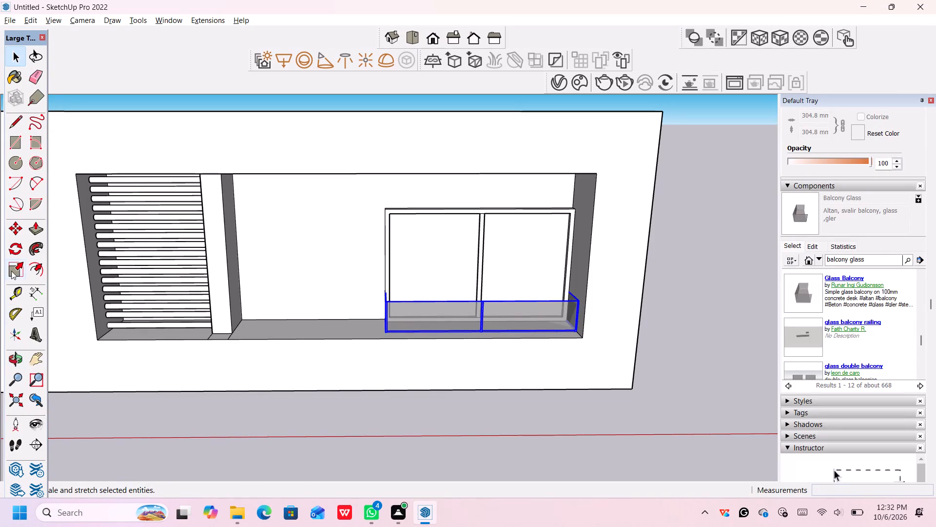
left_click(11, 268)
scroll(484, 304, "up", 4)
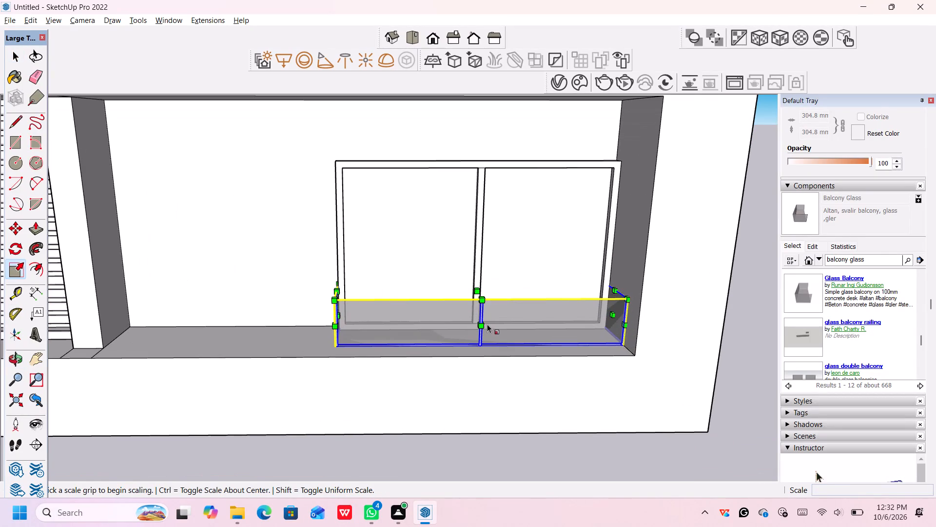
left_click(478, 291)
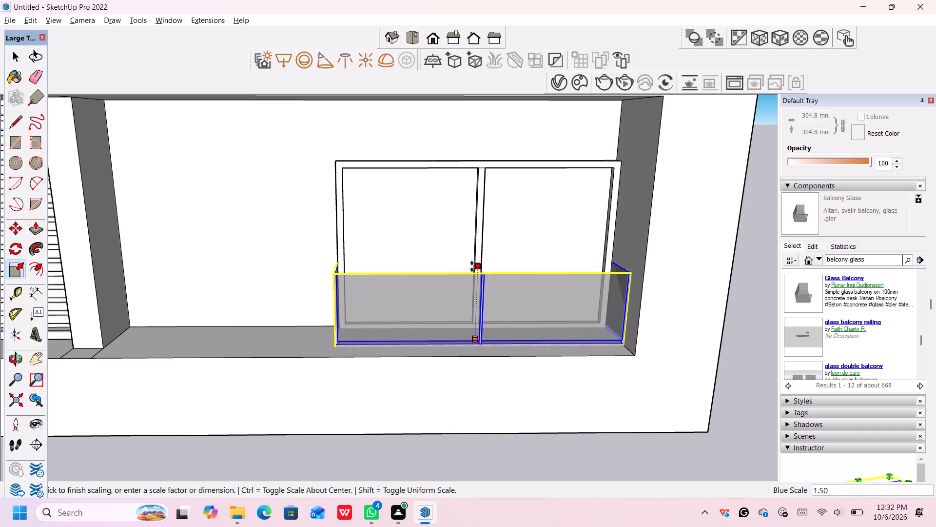
left_click(472, 266)
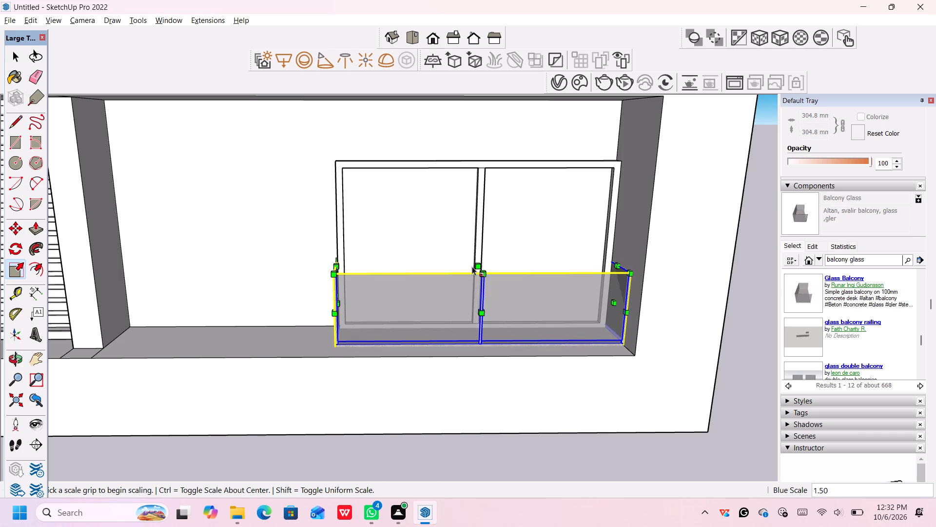
scroll(493, 361, "down", 11)
middle_click_drag(487, 408, 490, 395)
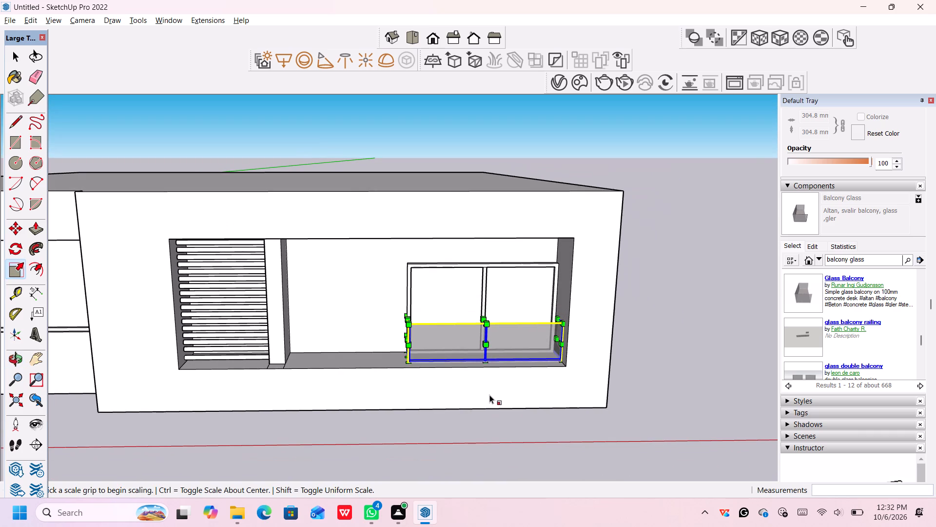
key("space")
scroll(481, 403, "down", 2)
middle_click_drag(335, 430, 340, 424)
left_click(340, 427)
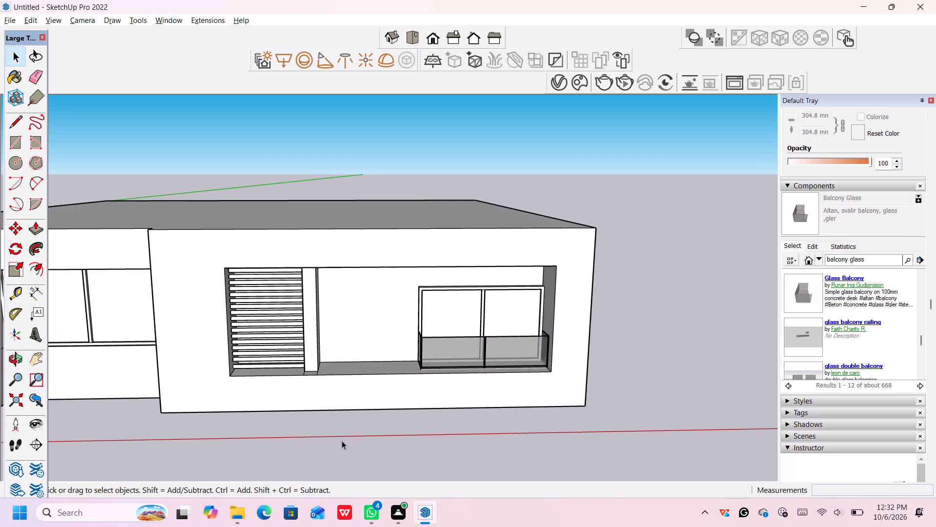
Inspect the glass balcony's fit in the recess from several angles and browse the balcony glass component results.
left_click(442, 353)
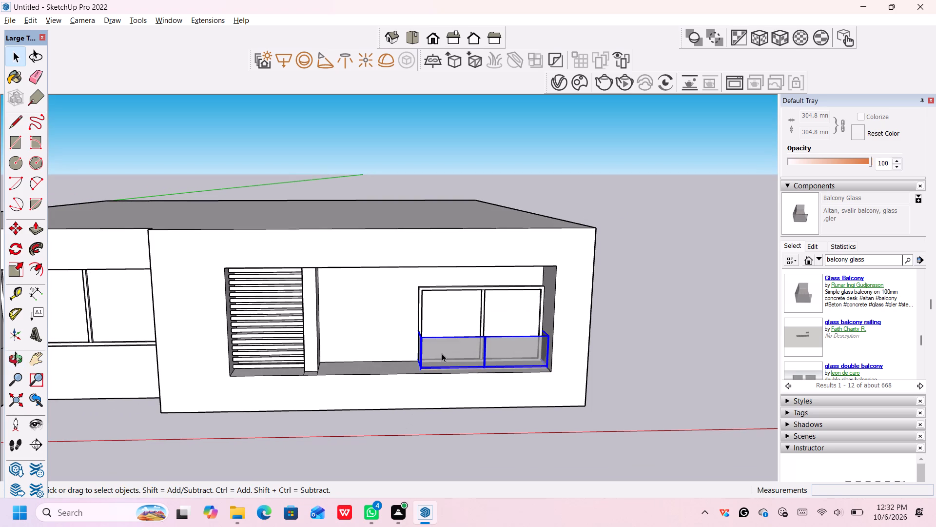
scroll(442, 355, "up", 8)
scroll(409, 360, "down", 1)
middle_click_drag(409, 360, 501, 378)
middle_click_drag(482, 398, 318, 425)
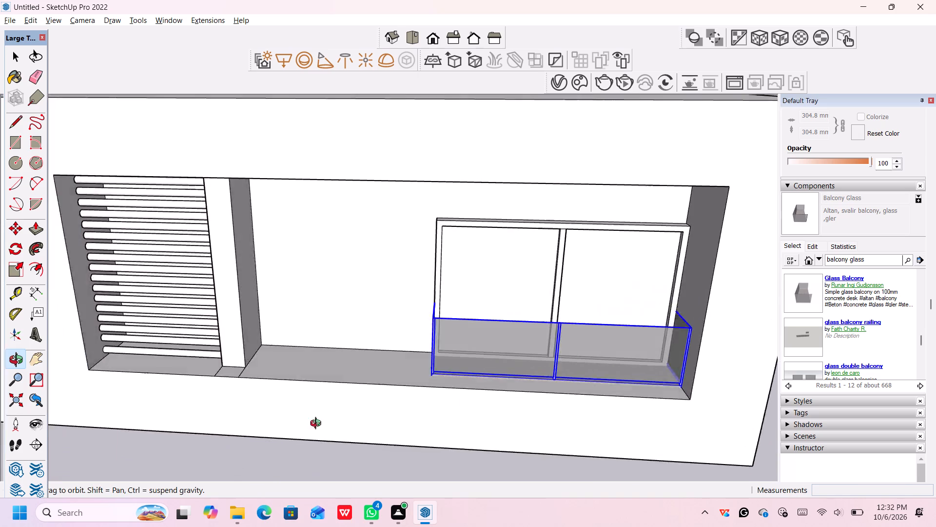
middle_click_drag(318, 425, 274, 427)
scroll(298, 413, "down", 6)
middle_click_drag(324, 461, 363, 404)
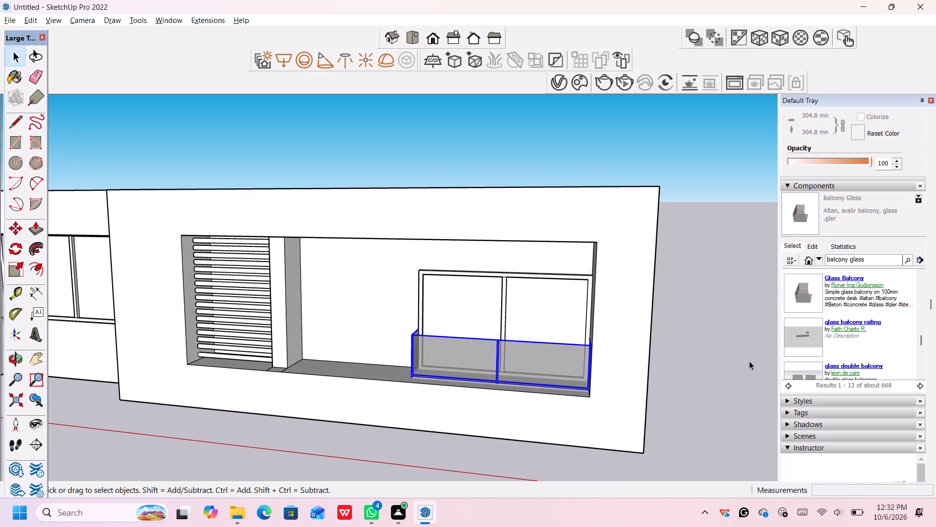
scroll(833, 327, "down", 3)
scroll(821, 331, "up", 1)
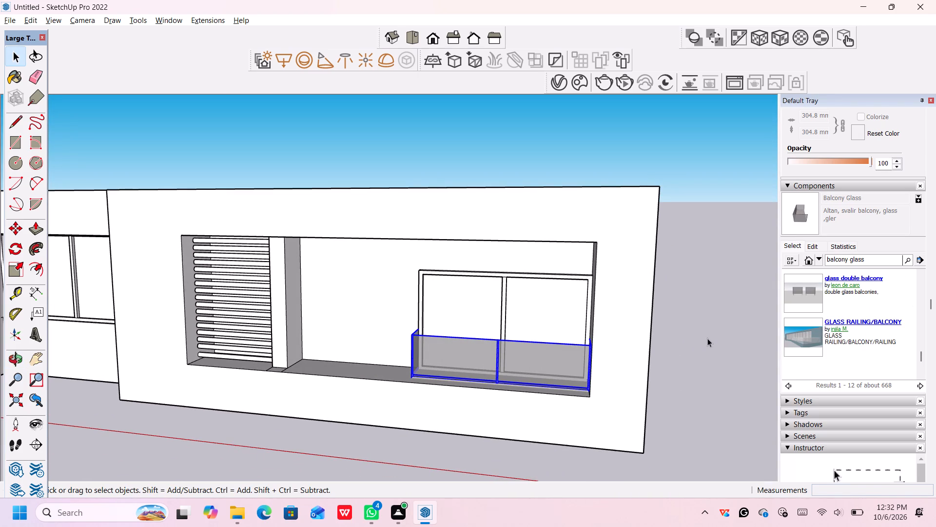
scroll(836, 348, "down", 3)
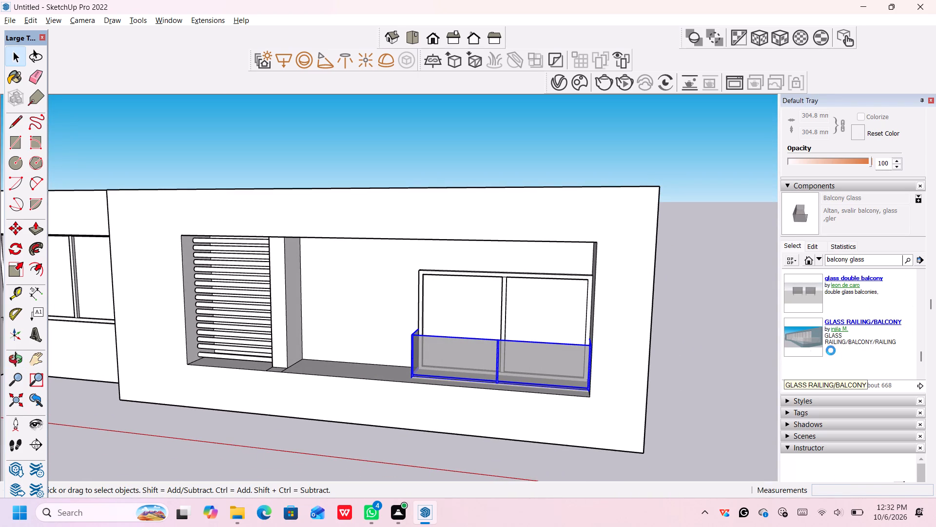
scroll(789, 355, "down", 1)
scroll(807, 342, "up", 5)
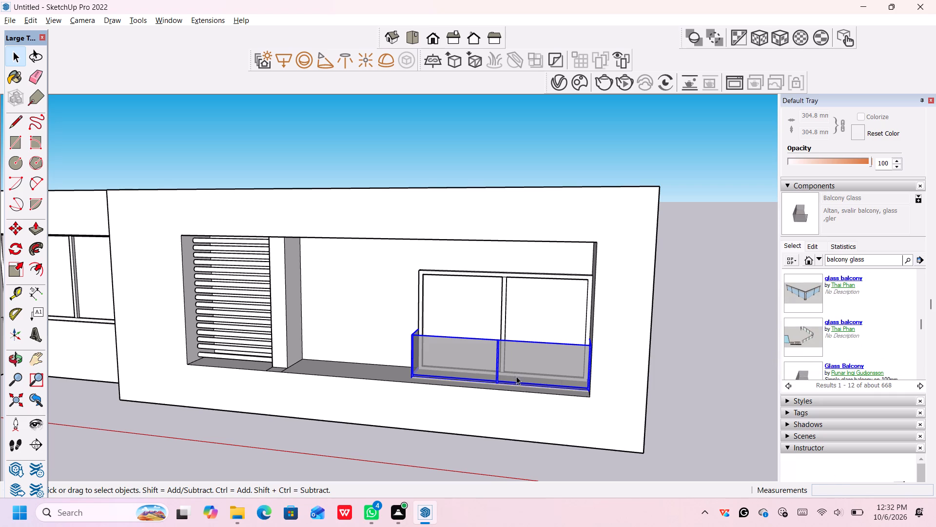
With the glass balcony selected, switch the material library to the Glass and Mirrors collection.
left_click(463, 360)
scroll(464, 368, "down", 5)
middle_click_drag(380, 376, 536, 391)
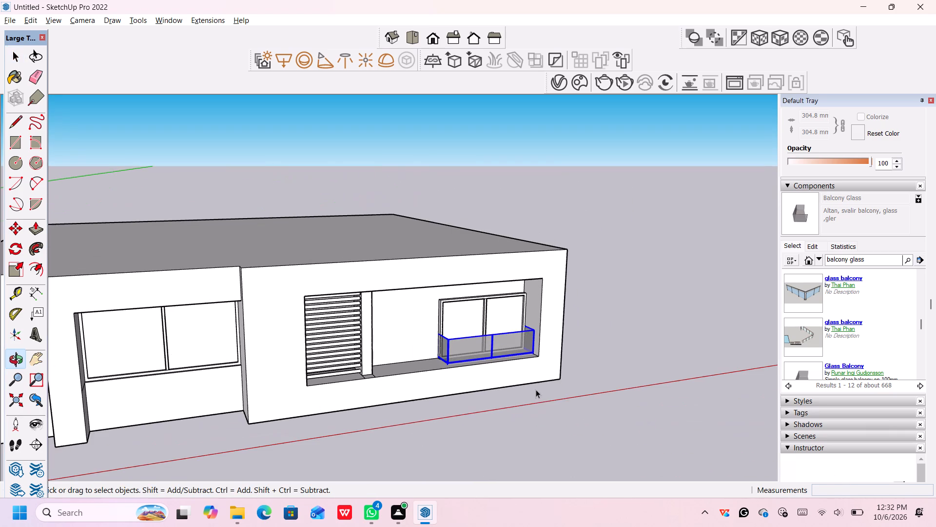
scroll(446, 363, "up", 4)
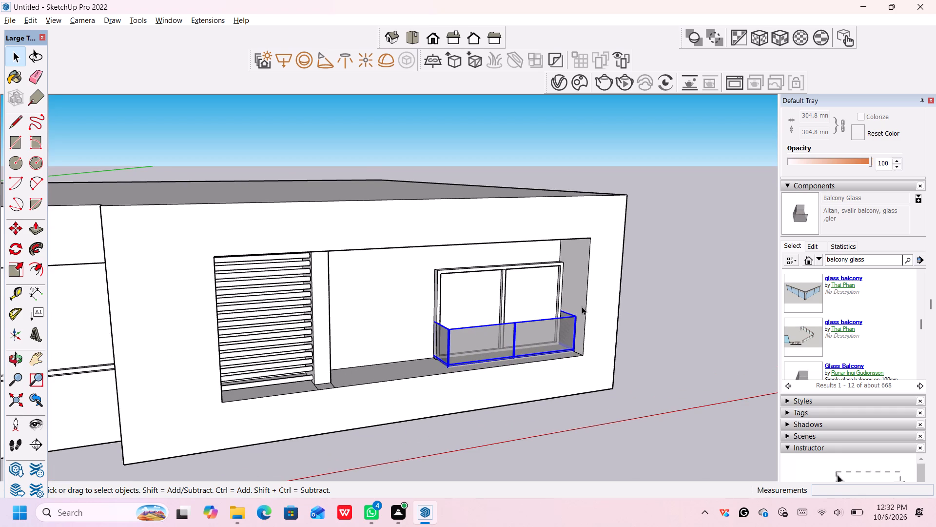
scroll(877, 178, "up", 2)
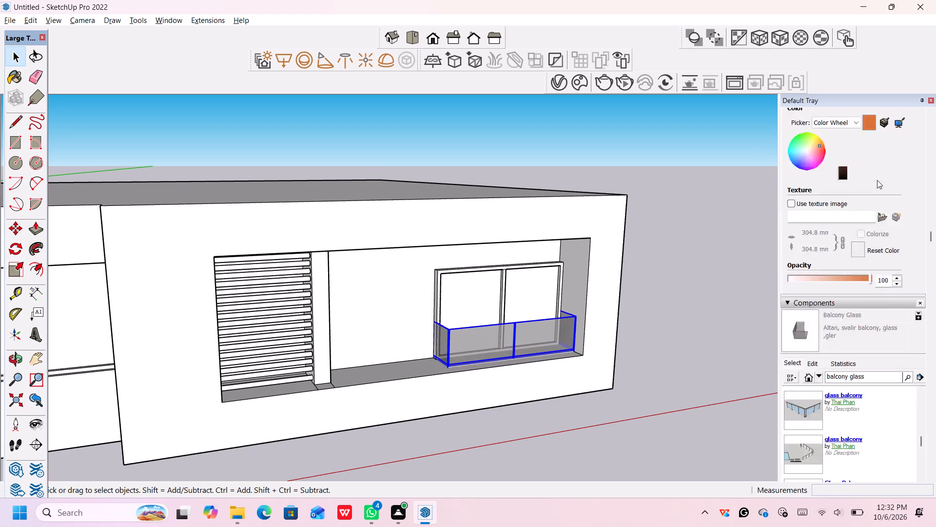
scroll(877, 180, "up", 4)
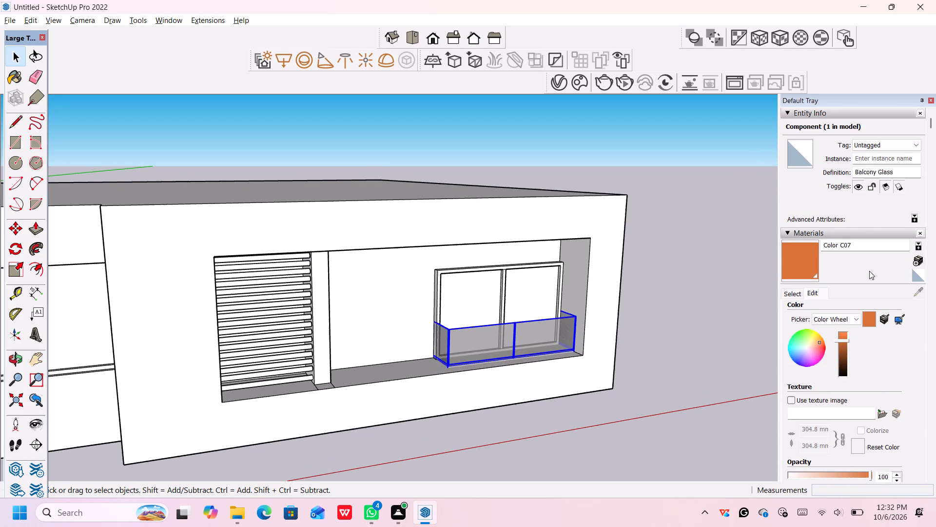
scroll(884, 252, "up", 1)
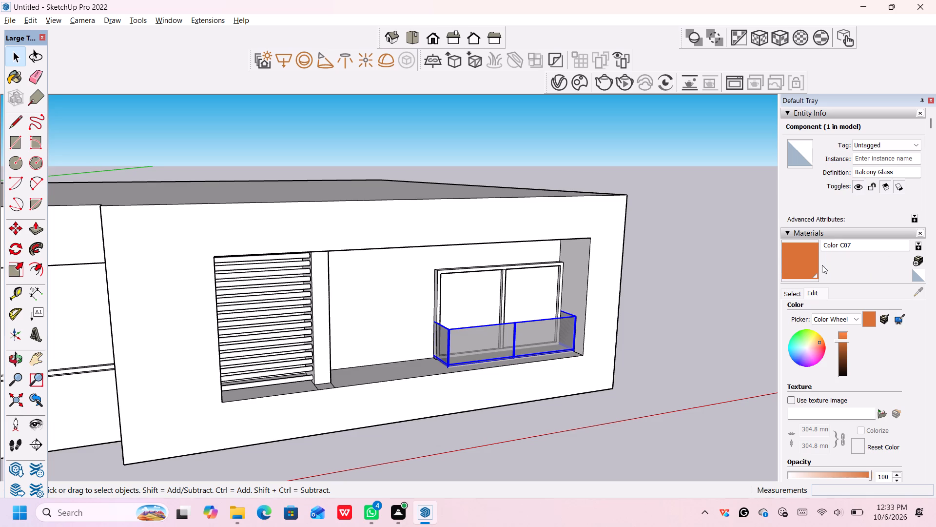
left_click(825, 233)
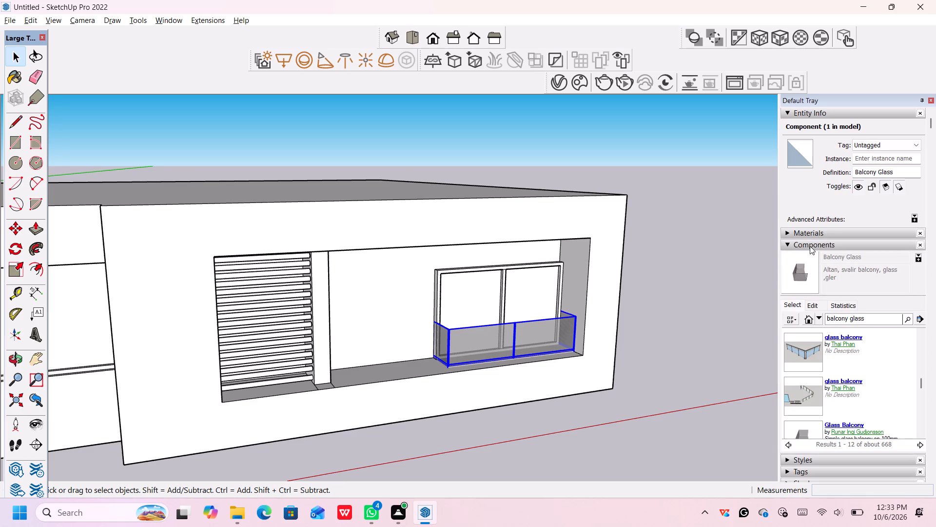
left_click(810, 233)
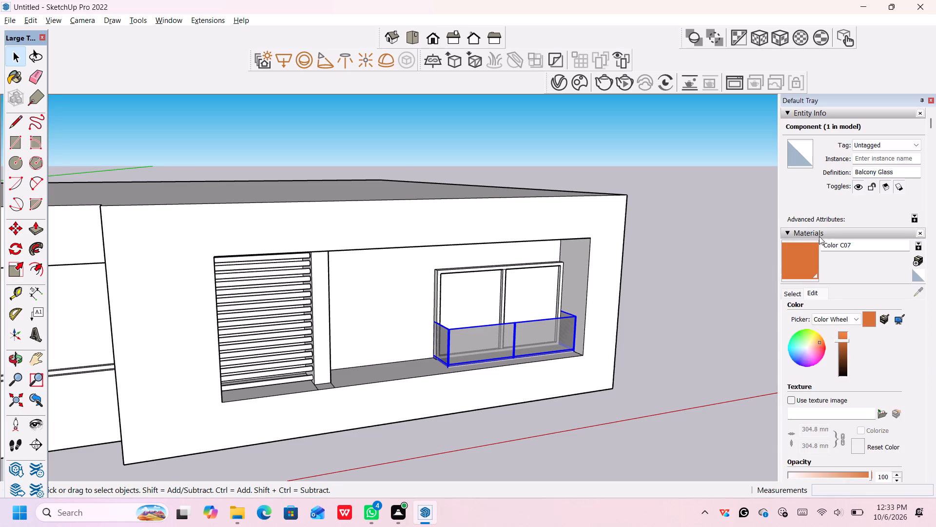
left_click(793, 290)
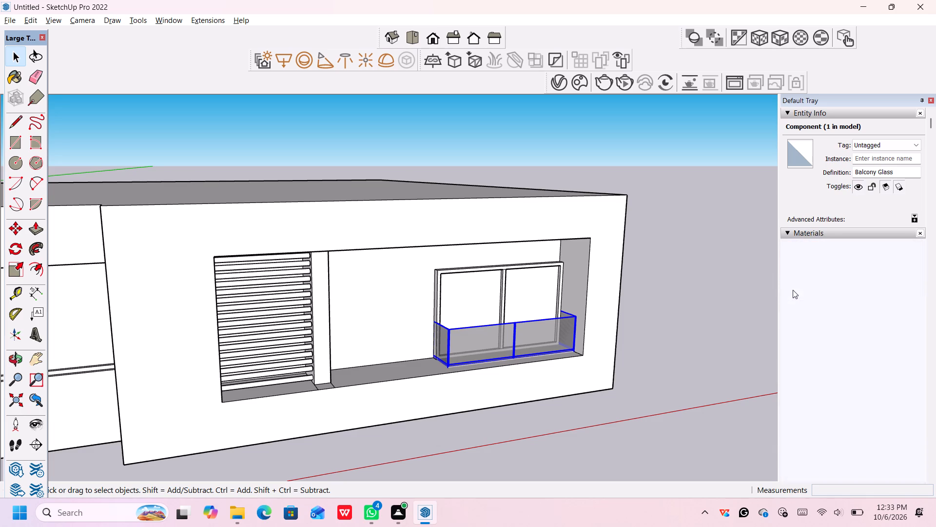
scroll(865, 252, "up", 2)
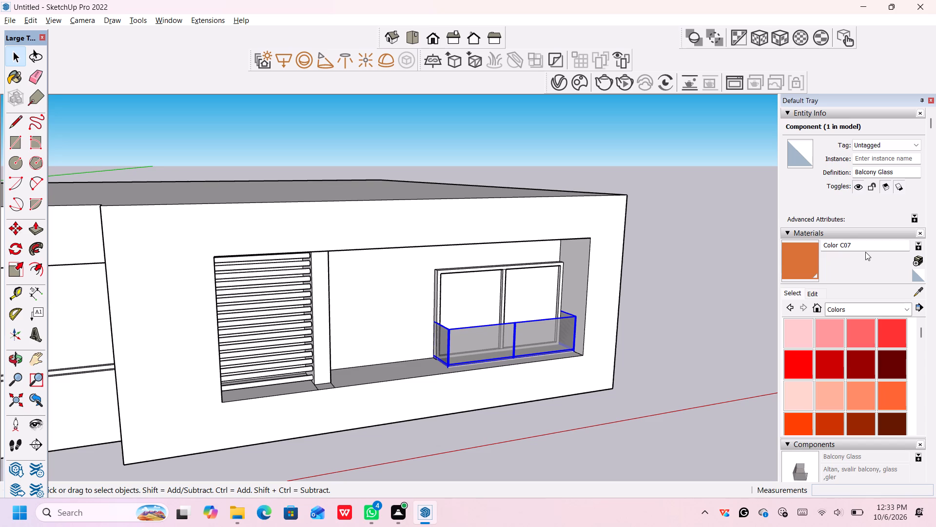
left_click(877, 308)
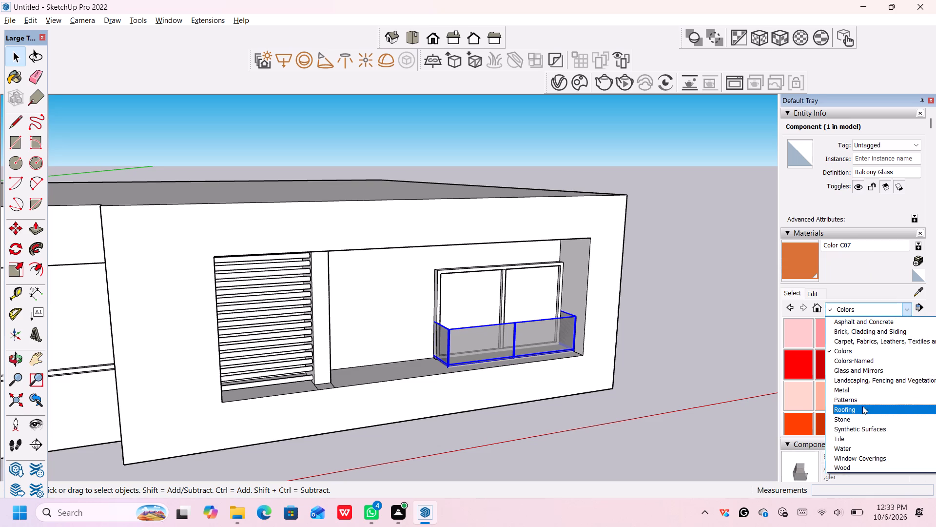
left_click(873, 366)
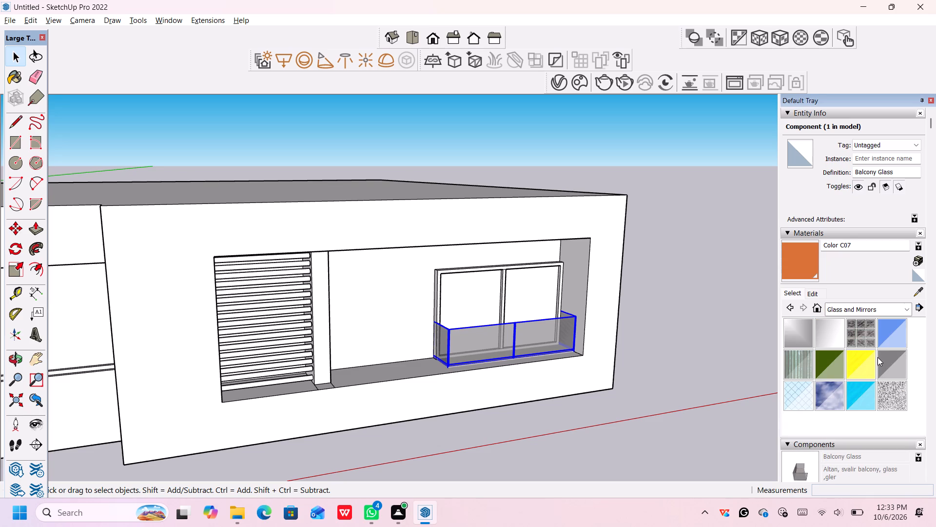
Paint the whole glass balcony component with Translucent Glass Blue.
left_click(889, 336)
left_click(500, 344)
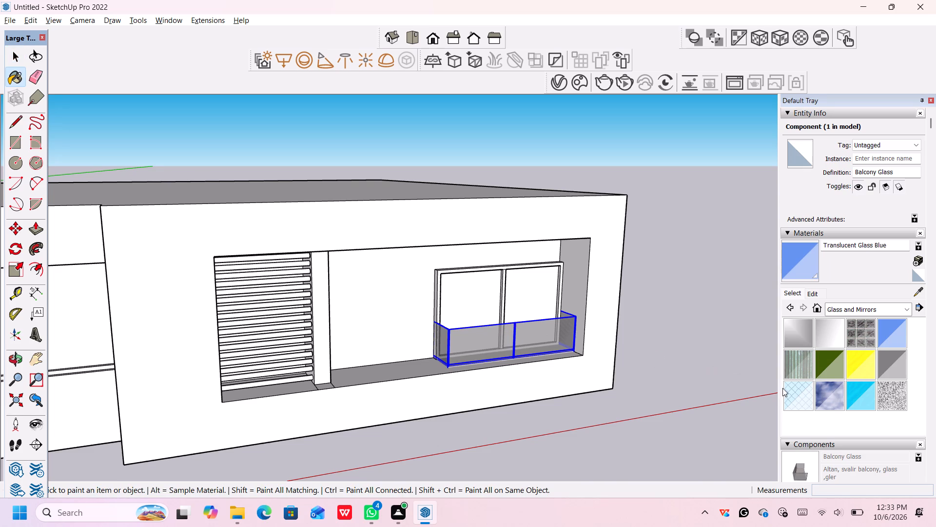
Paint the whole glass balcony component with Translucent Glass Tinted.
left_click(862, 396)
double_click(479, 338)
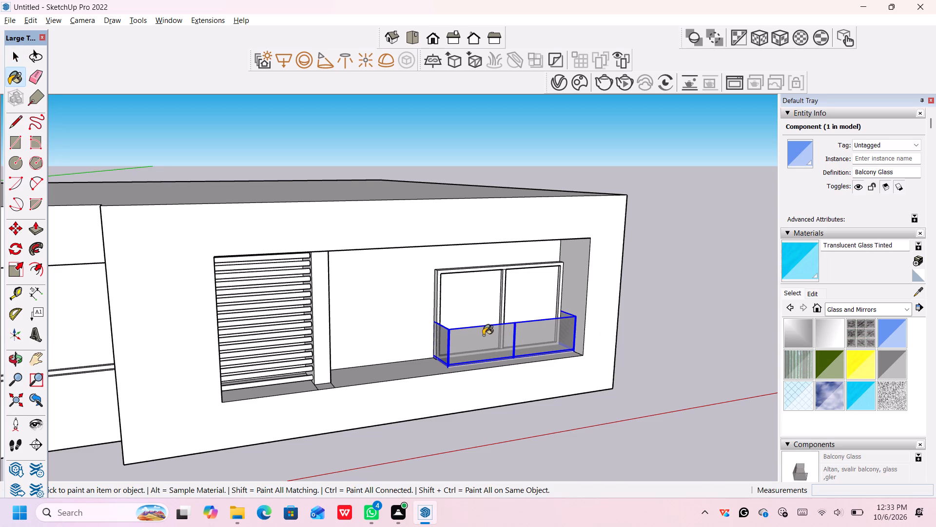
Explode the glass balcony component into its constituent parts.
key("space")
right_click(483, 335)
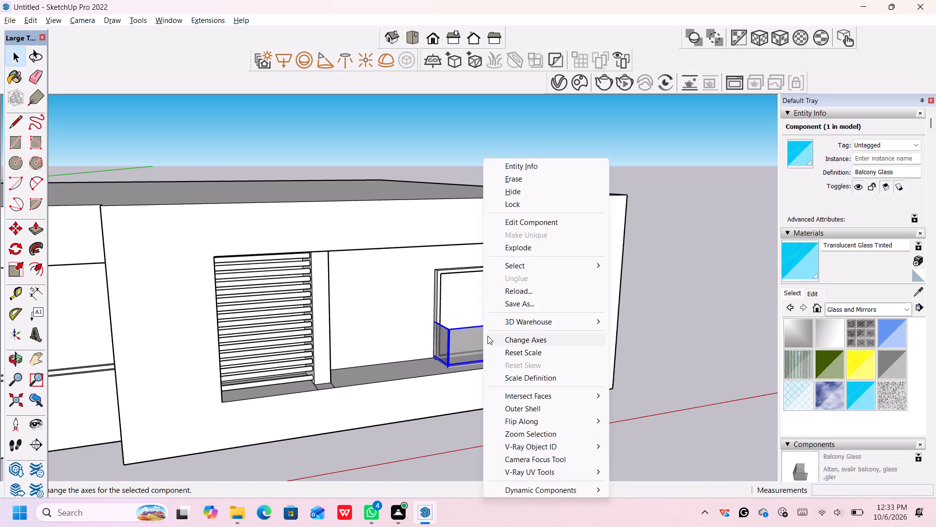
left_click(527, 246)
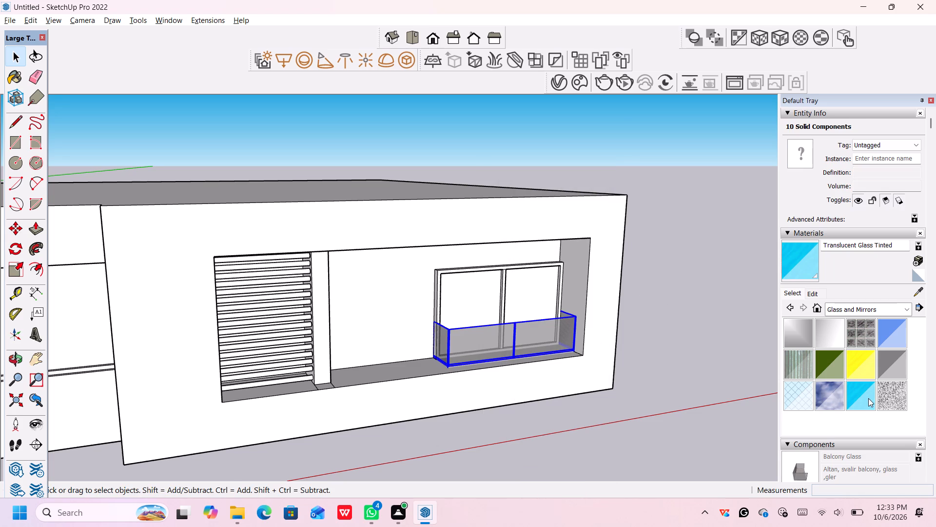
Paint the exploded balcony's selected parts with Translucent Glass Tinted, covering the side and front panes, and deselect them.
left_click(869, 392)
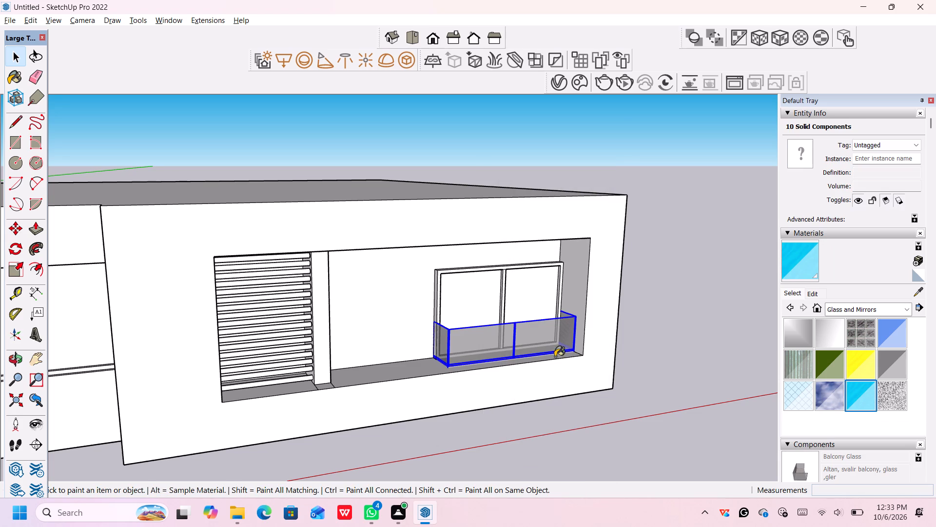
left_click(496, 341)
scroll(451, 342, "up", 3)
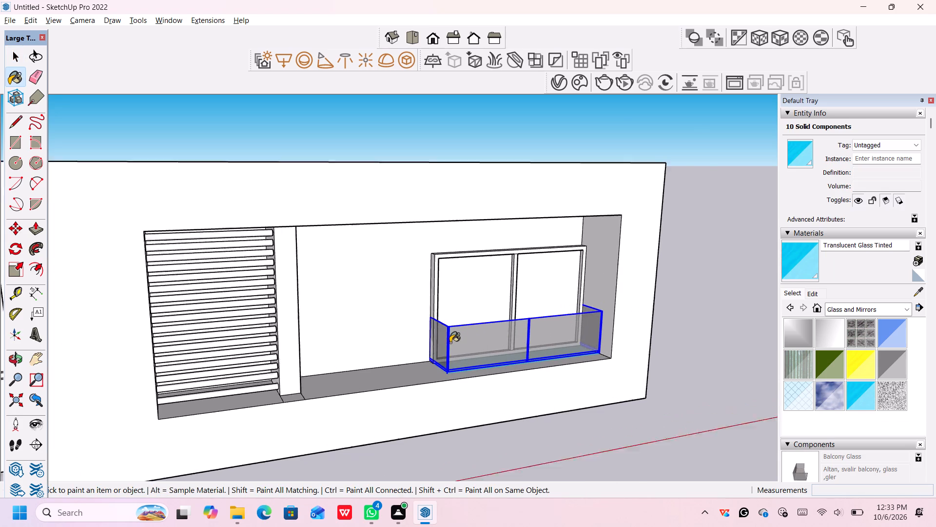
scroll(450, 343, "up", 2)
left_click(436, 342)
left_click(494, 348)
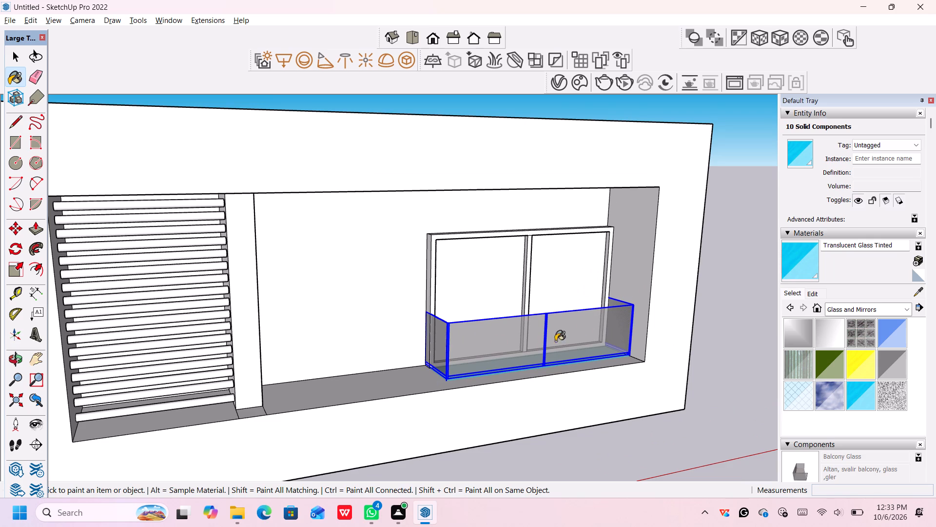
left_click(583, 332)
scroll(586, 336, "up", 3)
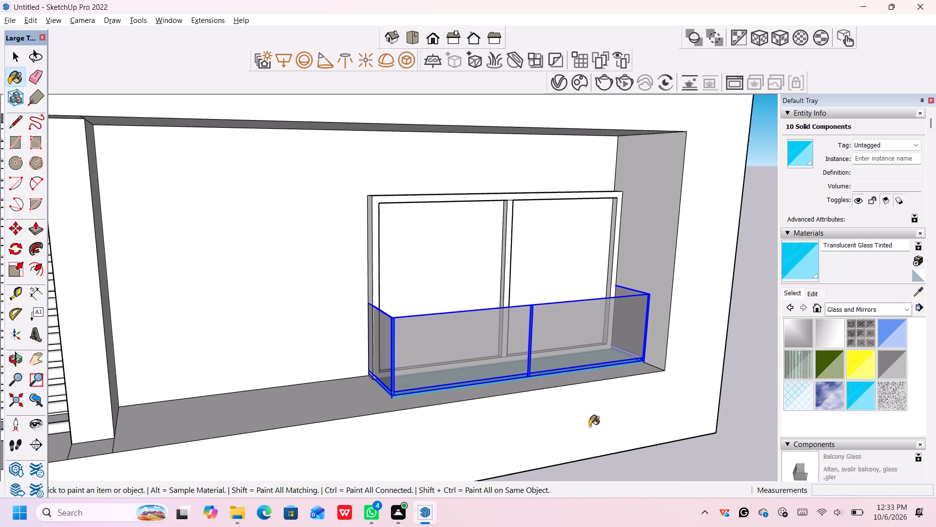
key("Escape")
left_click(695, 468)
key("space")
left_click(707, 446)
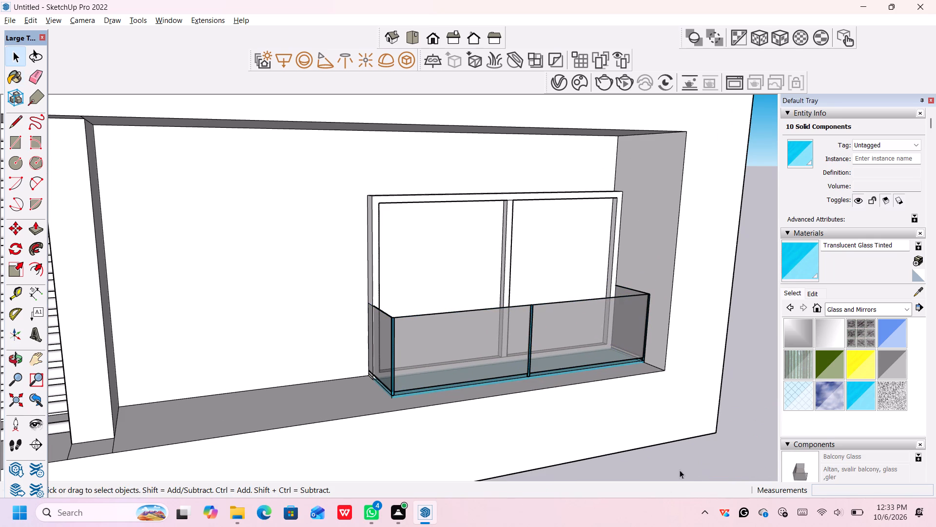
Select the glass balcony's side pane nearest the barred opening and paint it with Translucent Glass Tinted.
scroll(430, 382, "up", 1)
middle_click_drag(436, 374, 431, 417)
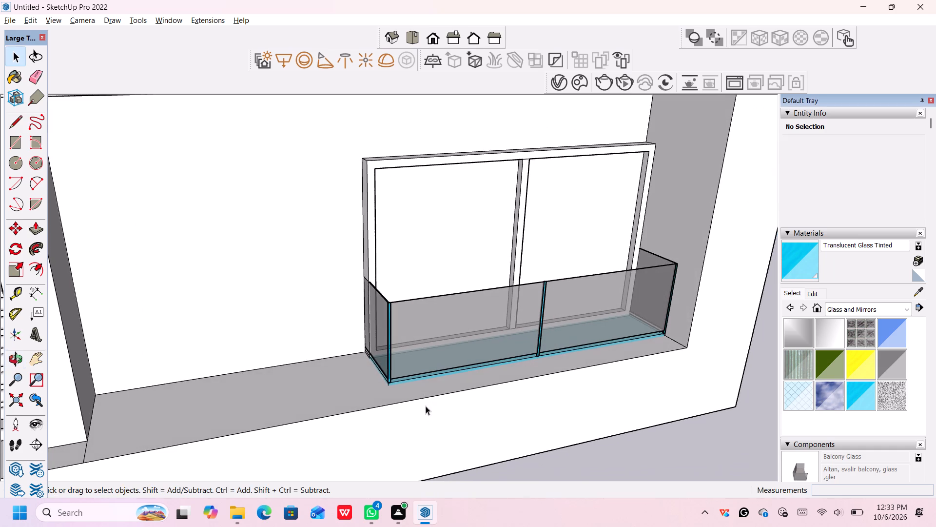
middle_click_drag(428, 369, 429, 297)
scroll(379, 344, "up", 6)
middle_click_drag(385, 374, 386, 374)
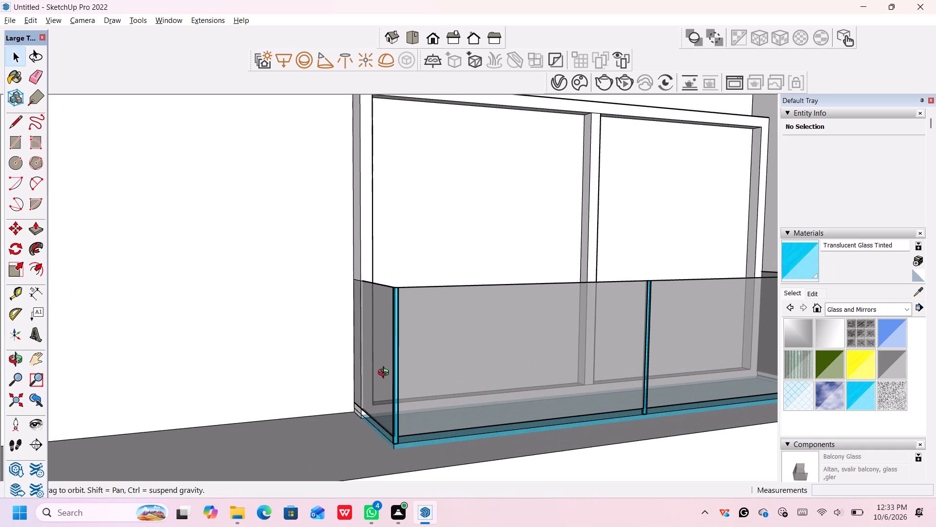
middle_click_drag(386, 374, 428, 371)
middle_click_drag(428, 371, 494, 365)
middle_click_drag(498, 365, 505, 368)
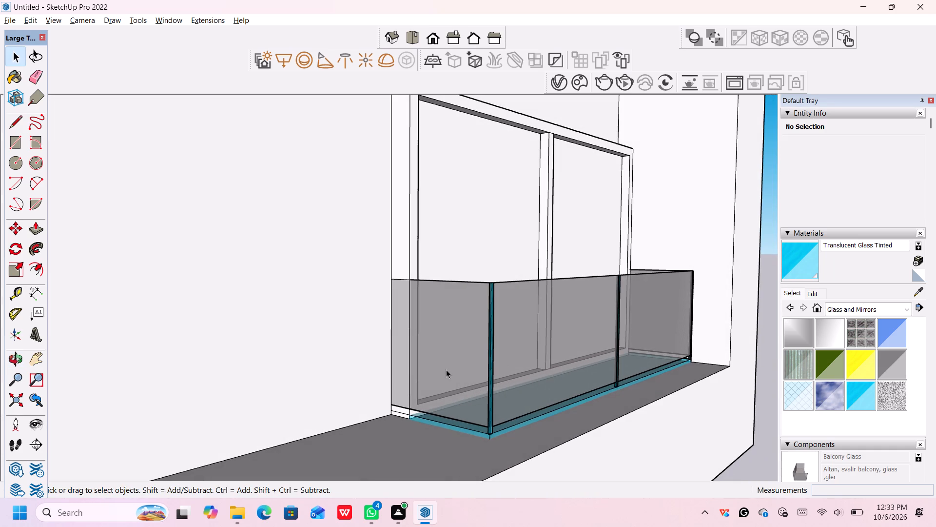
middle_click_drag(451, 367, 436, 365)
middle_click_drag(433, 365, 428, 366)
scroll(358, 374, "up", 1)
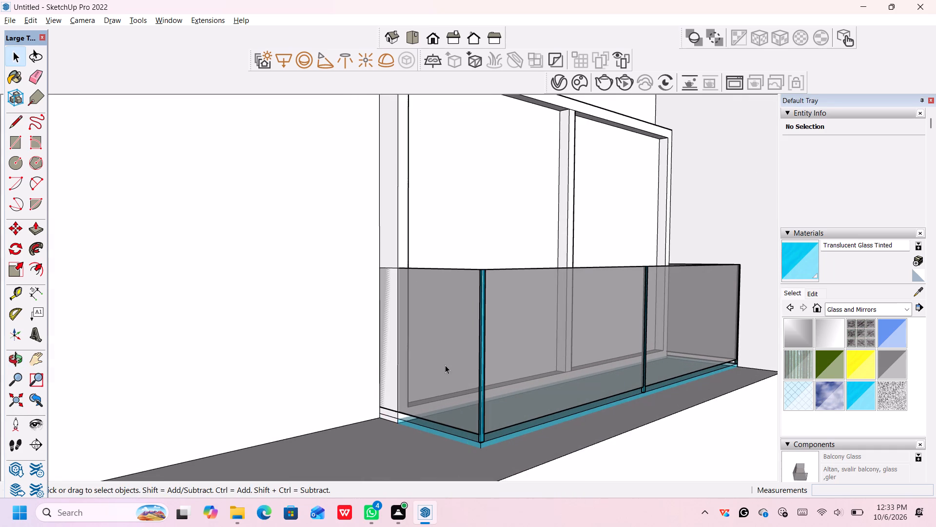
left_click(445, 365)
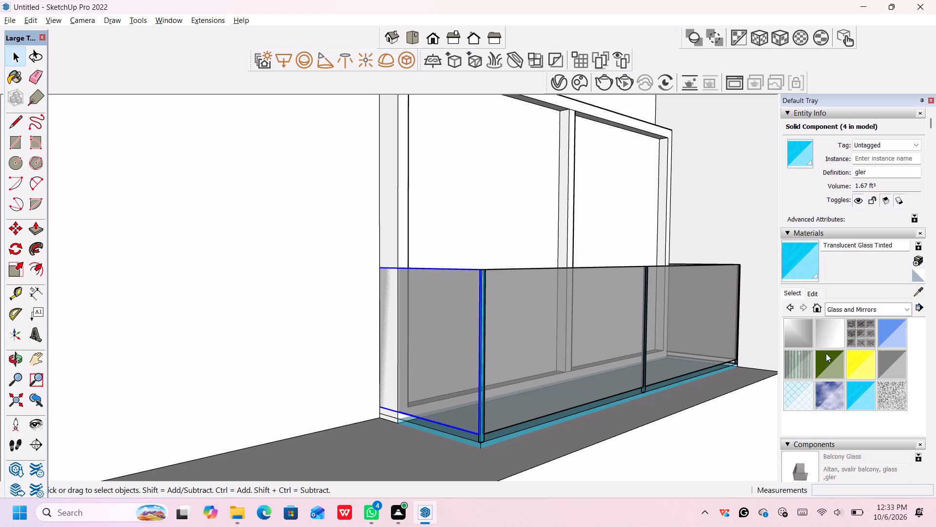
left_click(863, 392)
left_click(426, 318)
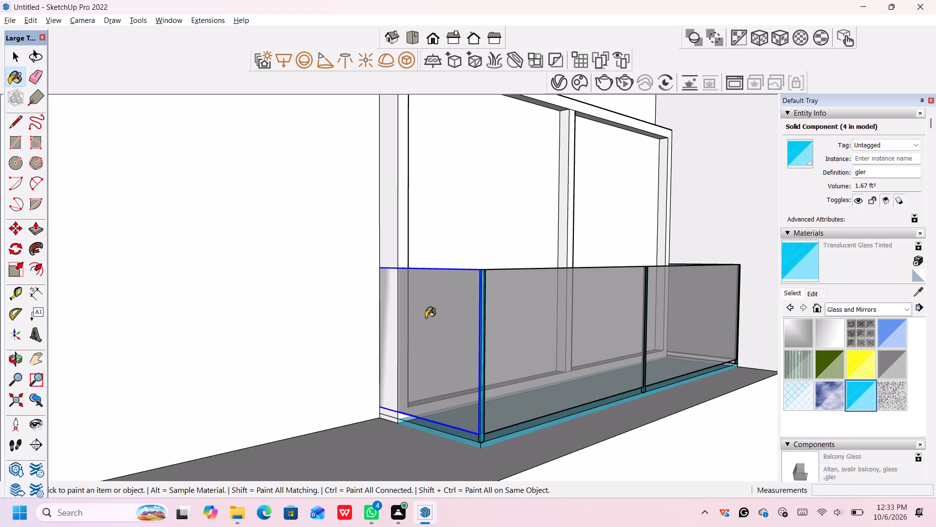
Paint the glass balcony's side pane and both front panes with Translucent Glass Tinted.
left_click(426, 318)
left_click(563, 353)
left_click(675, 332)
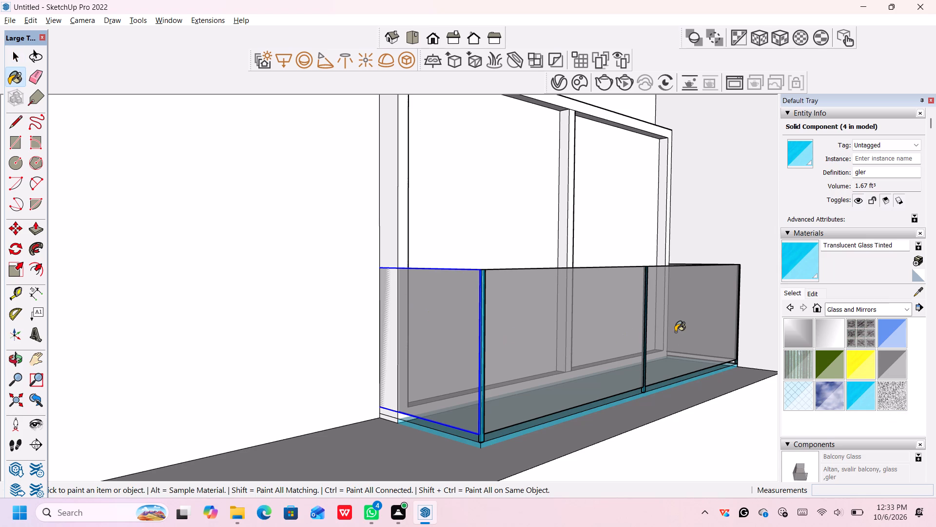
middle_click_drag(675, 332, 430, 354)
left_click(404, 364)
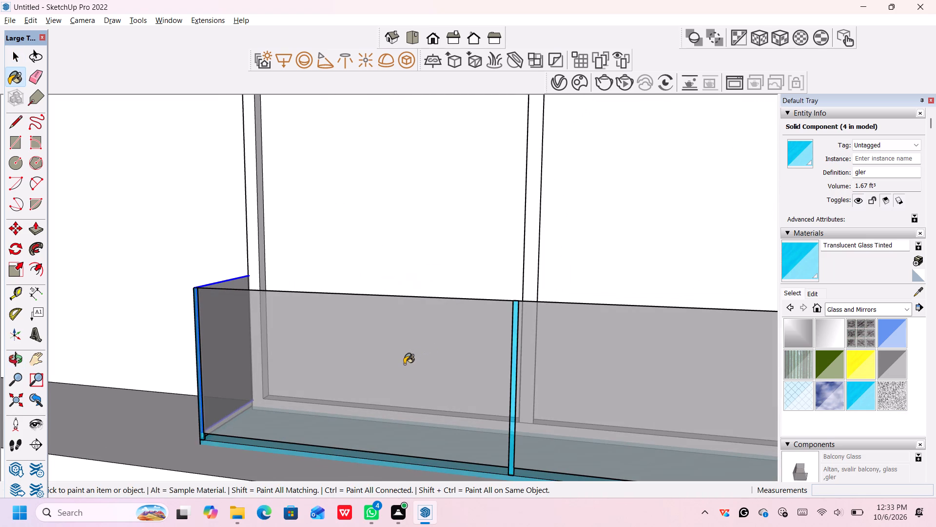
key("space")
Examine the glass balcony and the block's front facade from several angles, and clear the selection.
scroll(403, 364, "down", 6)
middle_click_drag(410, 366, 418, 385)
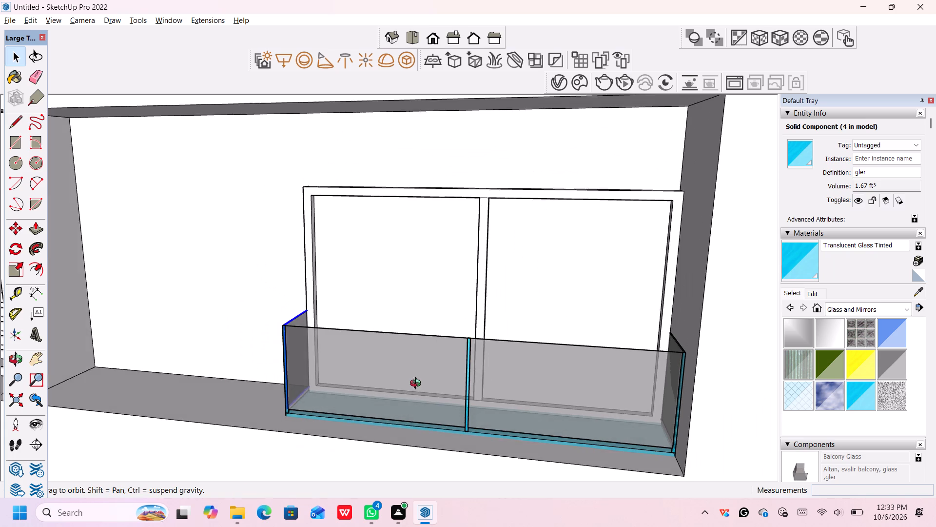
middle_click_drag(418, 385, 432, 412)
scroll(438, 404, "down", 12)
middle_click_drag(444, 390, 445, 375)
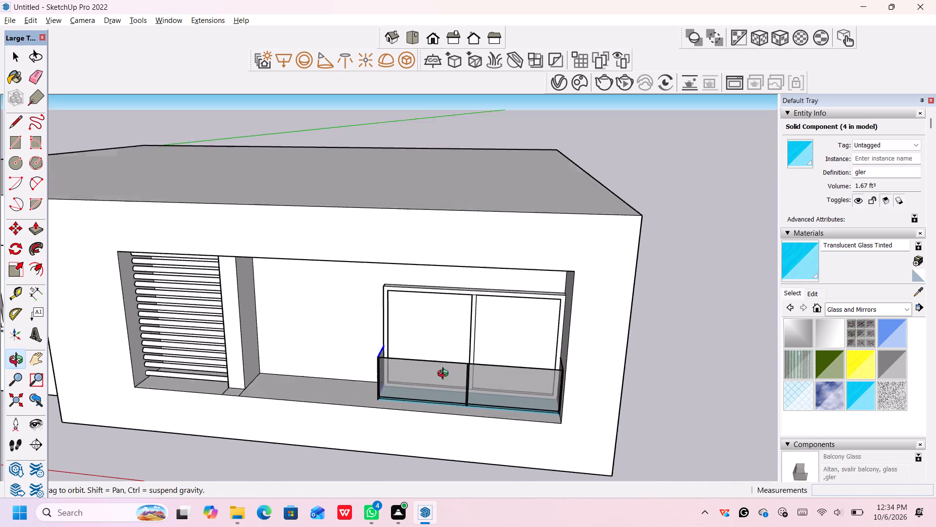
middle_click_drag(445, 375, 485, 309)
scroll(450, 377, "up", 3)
middle_click(450, 377)
scroll(428, 301, "down", 1)
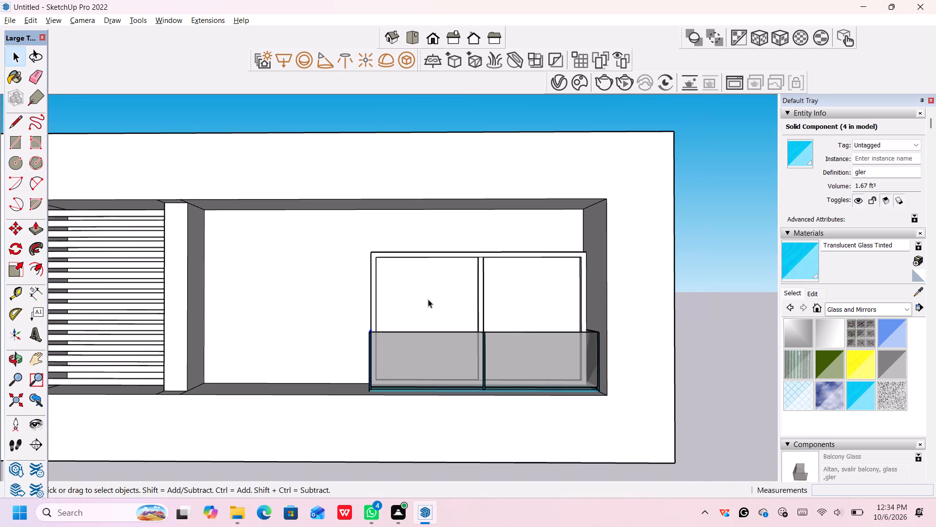
scroll(422, 279, "down", 3)
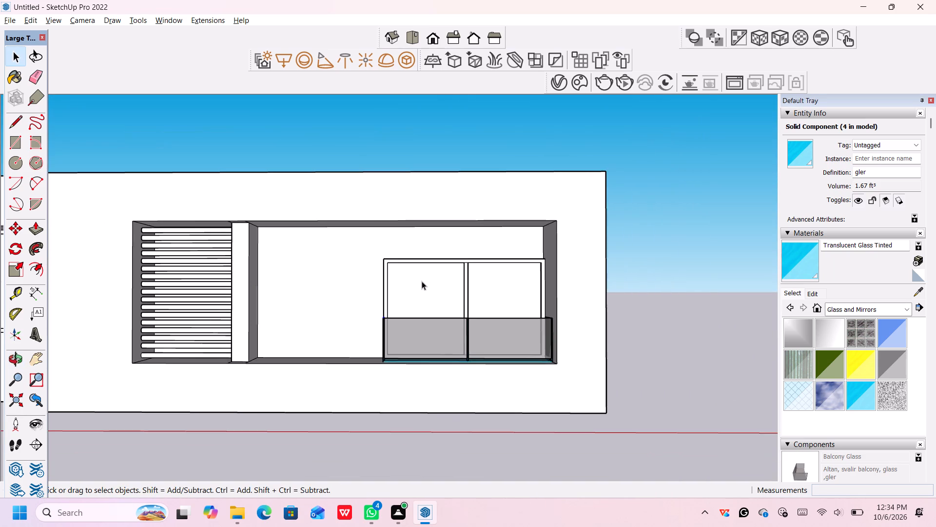
middle_click_drag(416, 336, 480, 411)
scroll(351, 368, "down", 2)
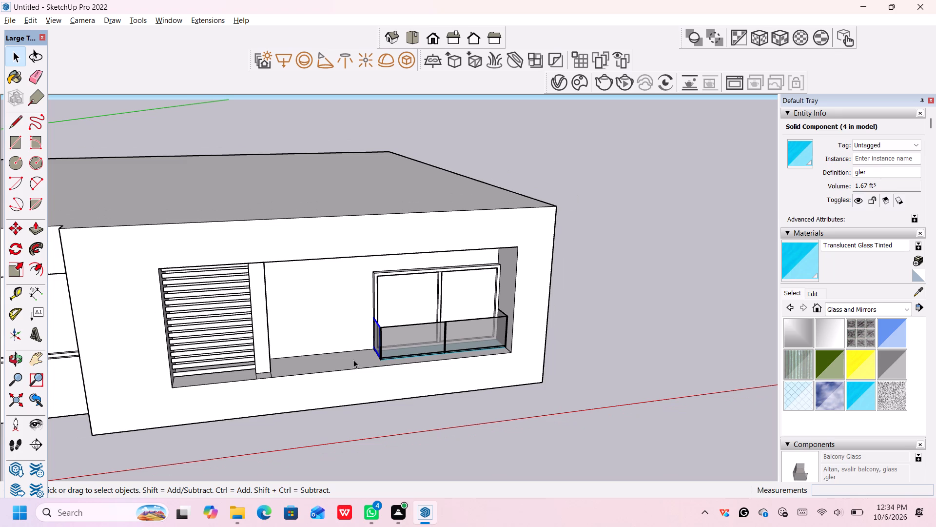
key("Escape")
left_click(397, 436)
Paint both panes of the window behind the balcony and both panes of the other facade window with Mirror 01.
scroll(326, 417, "down", 3)
middle_click_drag(244, 402, 248, 378)
scroll(250, 380, "down", 4)
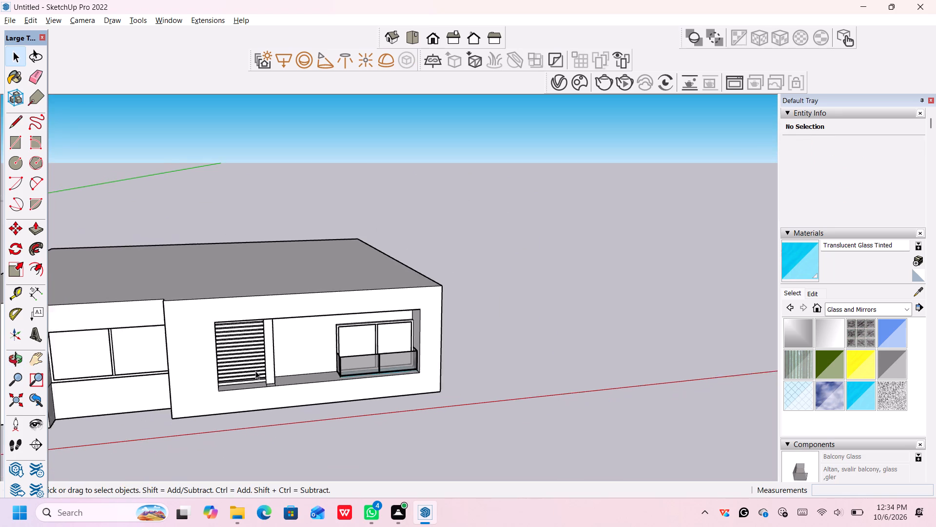
scroll(255, 371, "down", 1)
middle_click_drag(112, 389, 115, 378)
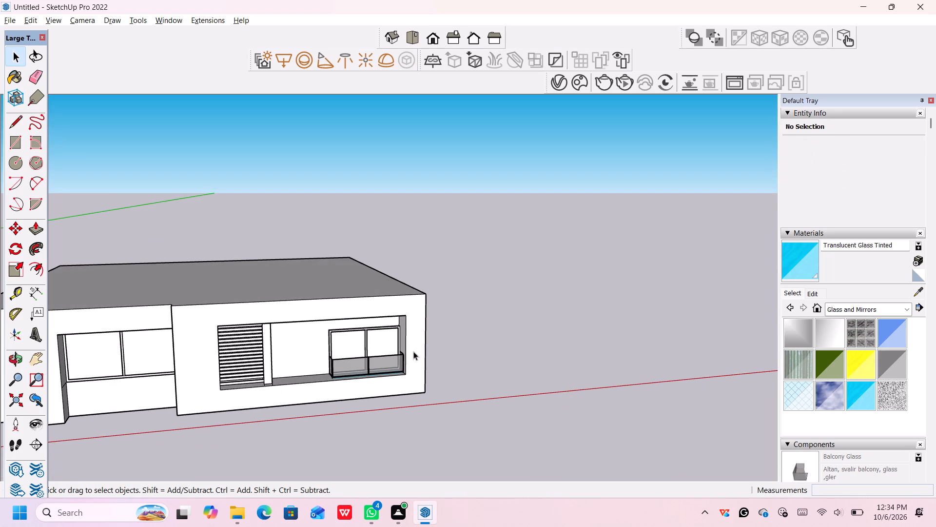
middle_click_drag(386, 373, 475, 376)
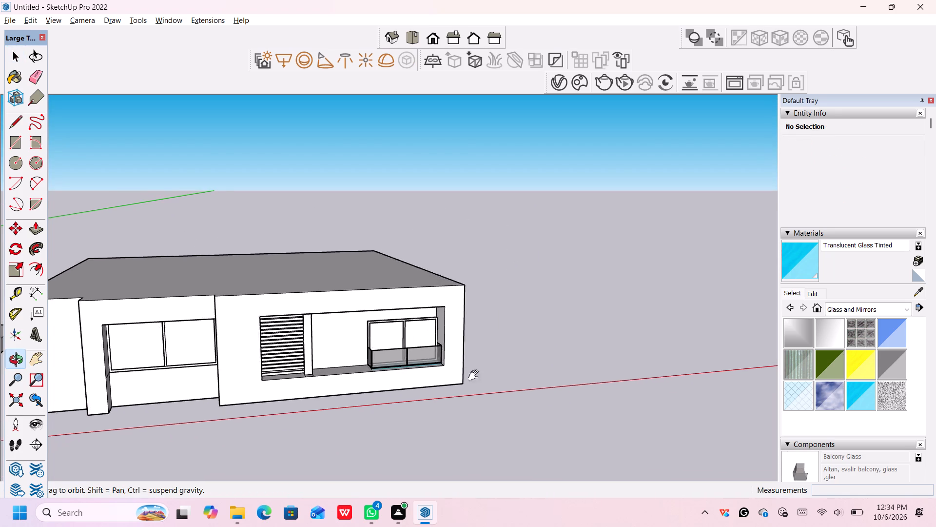
middle_click_drag(468, 374, 496, 380, "shift")
middle_click_drag(475, 376, 457, 371)
middle_click_drag(496, 380, 547, 392, "shift")
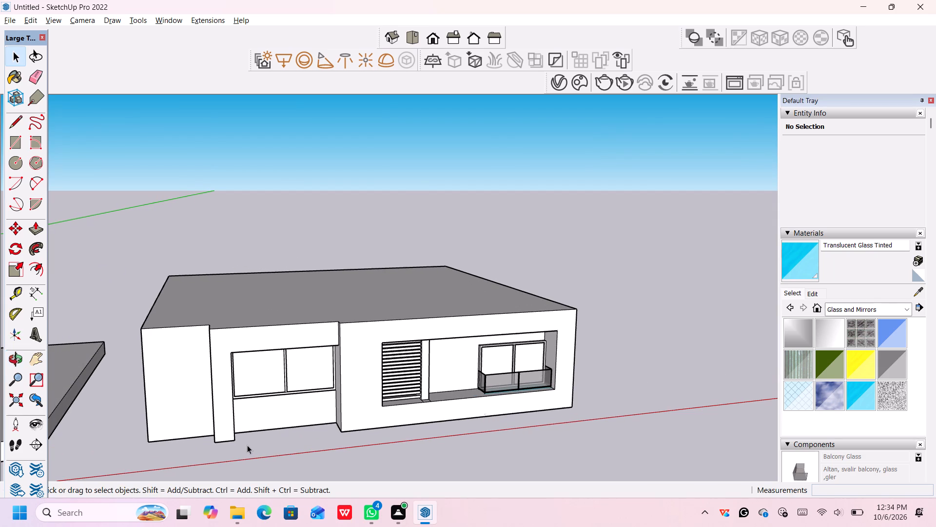
left_click(798, 327)
left_click(503, 362)
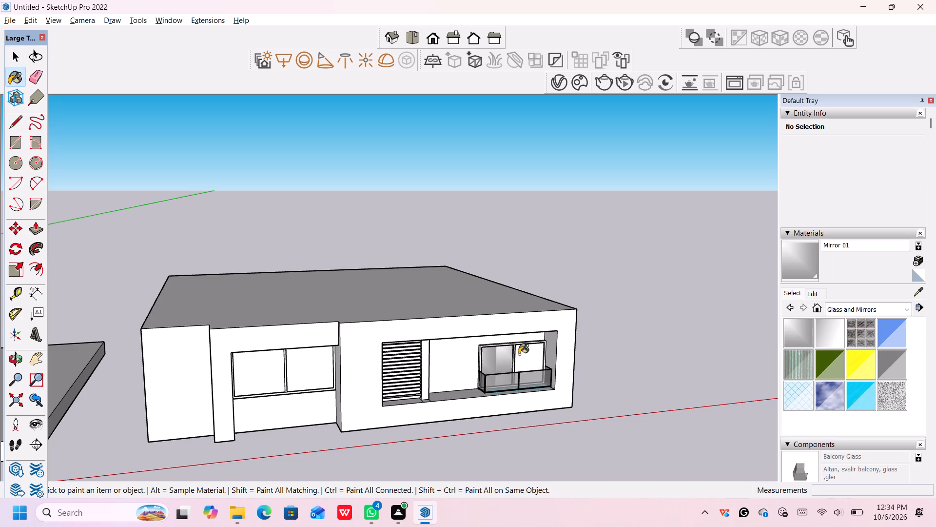
left_click(529, 355)
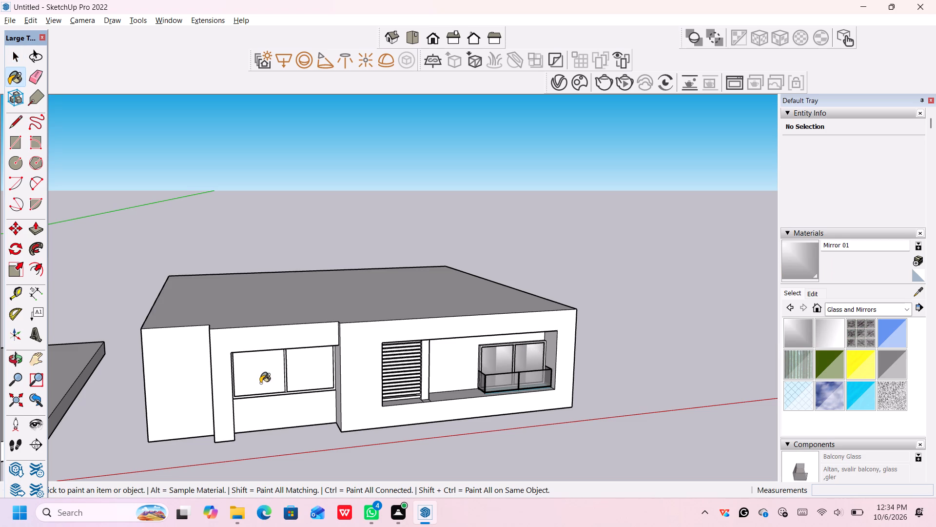
left_click(260, 383)
left_click(302, 365)
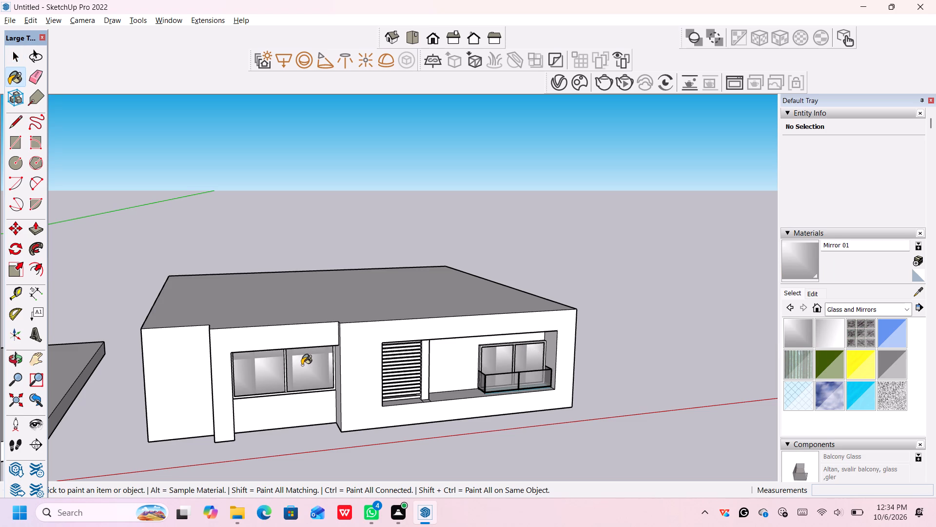
middle_click_drag(302, 366, 296, 344)
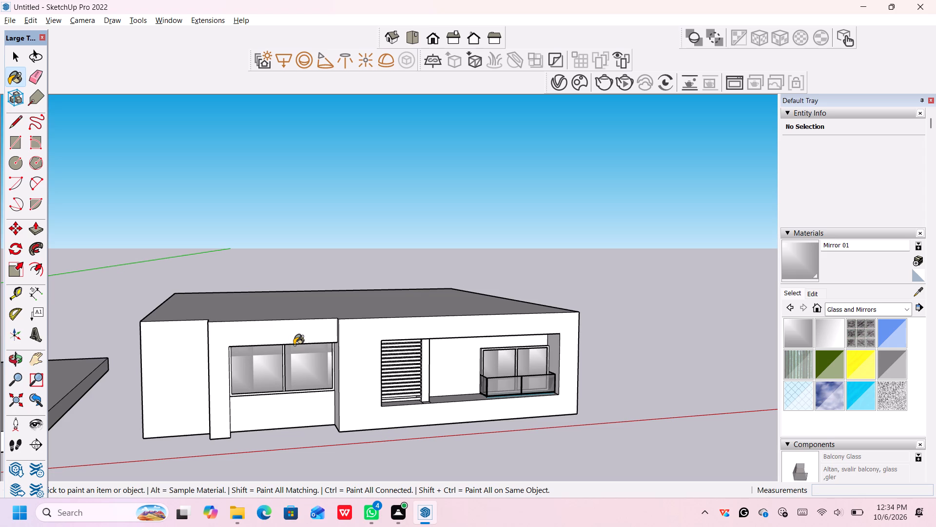
key("space")
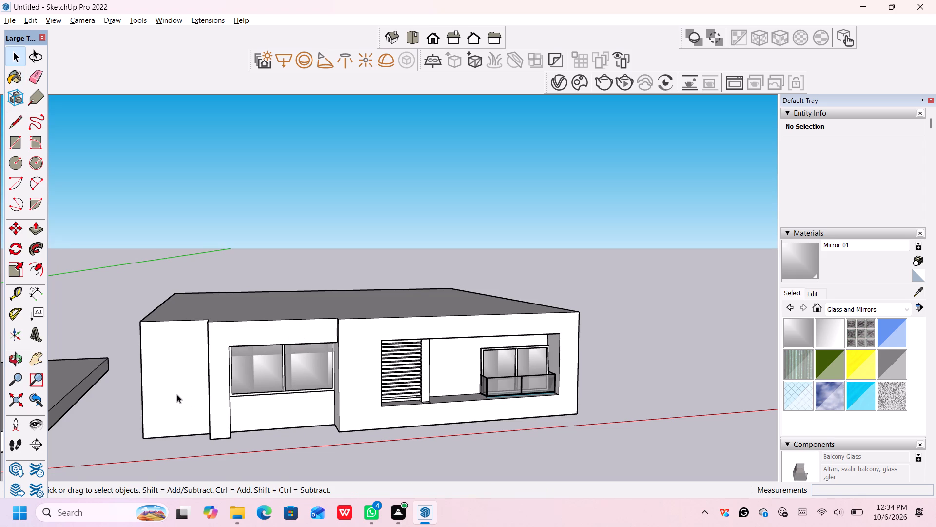
Examine the block's front facade, end wall and roof from several angles and distances.
middle_click_drag(158, 402, 318, 381)
scroll(188, 406, "down", 2)
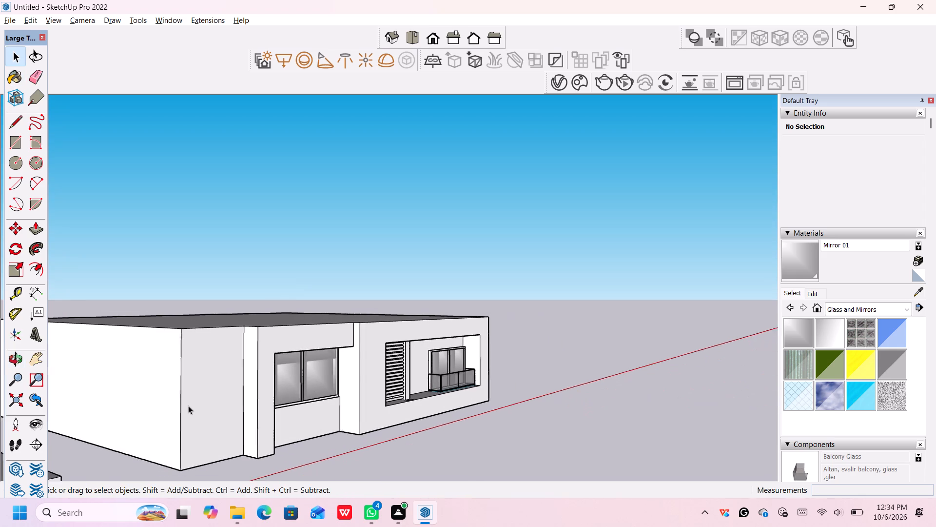
scroll(188, 405, "down", 8)
middle_click_drag(149, 410, 254, 409)
scroll(180, 409, "down", 1)
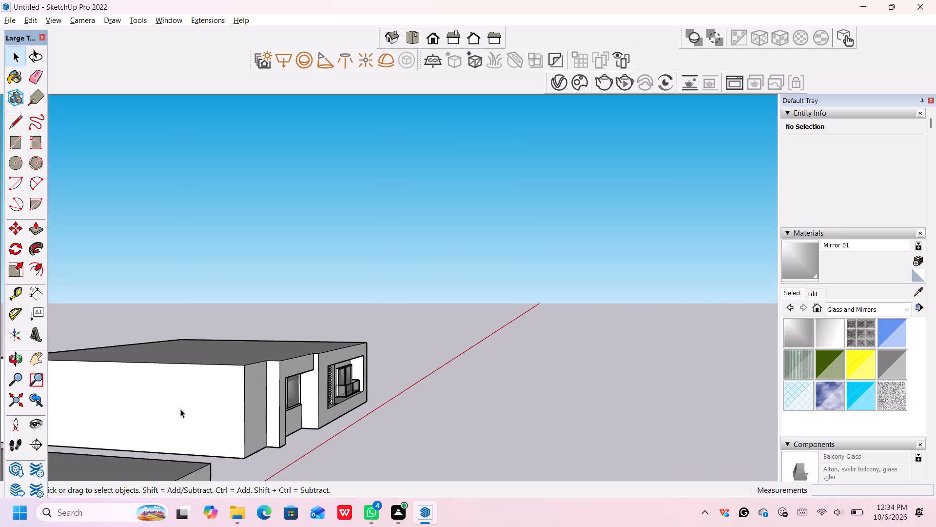
scroll(180, 409, "down", 2)
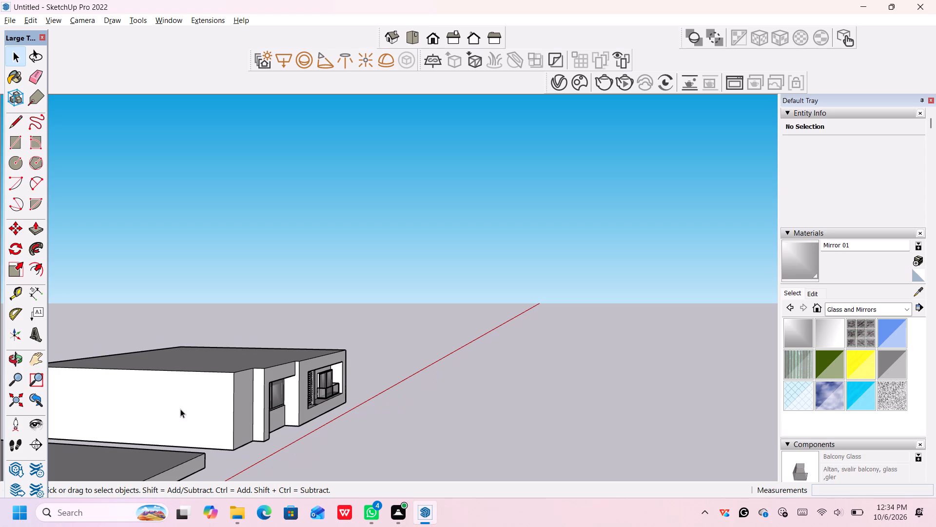
scroll(180, 410, "down", 5)
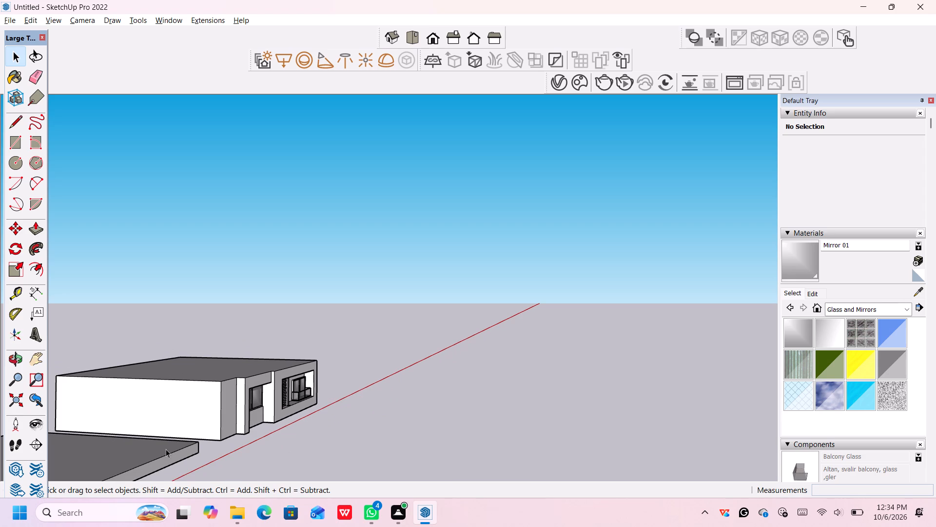
scroll(179, 435, "down", 1)
middle_click_drag(293, 420, 131, 447)
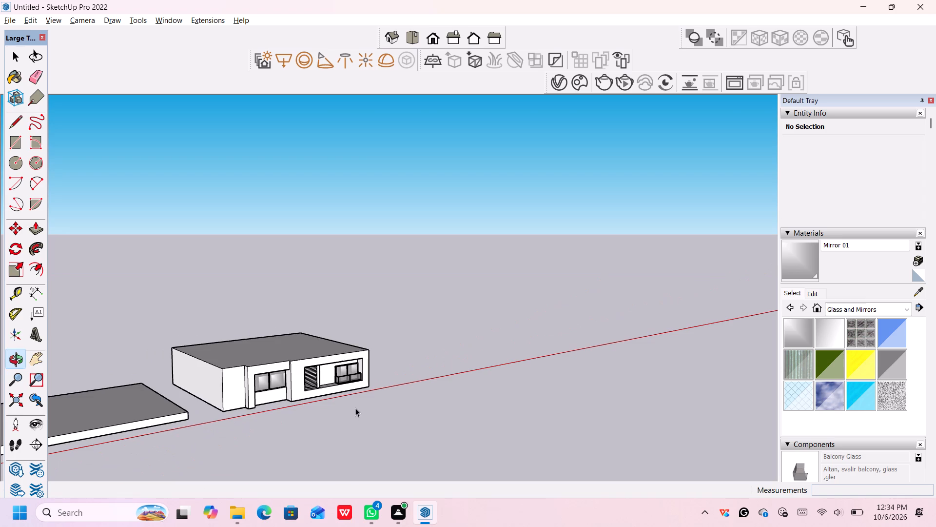
scroll(354, 406, "up", 2)
scroll(304, 390, "up", 1)
middle_click_drag(304, 391, 216, 367)
scroll(215, 367, "down", 1)
scroll(217, 366, "up", 7)
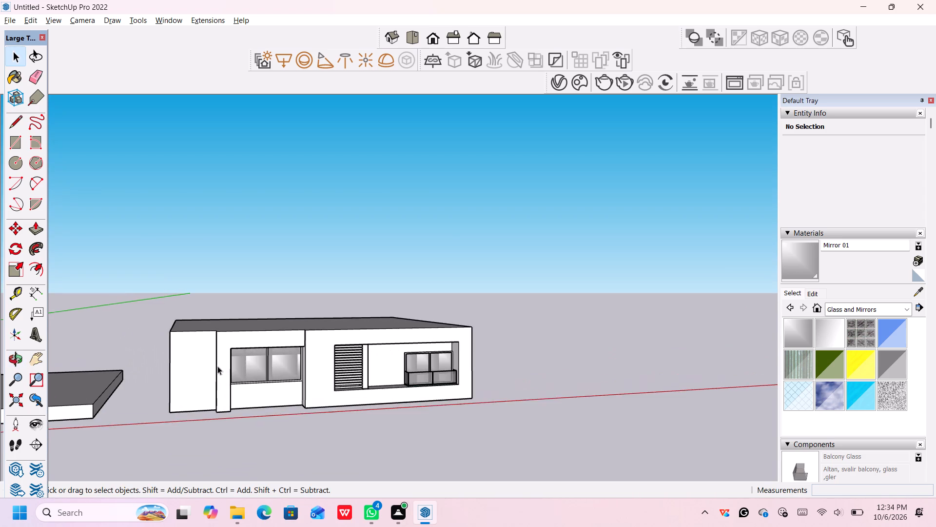
scroll(245, 363, "up", 4)
scroll(268, 358, "down", 1)
scroll(539, 322, "down", 4)
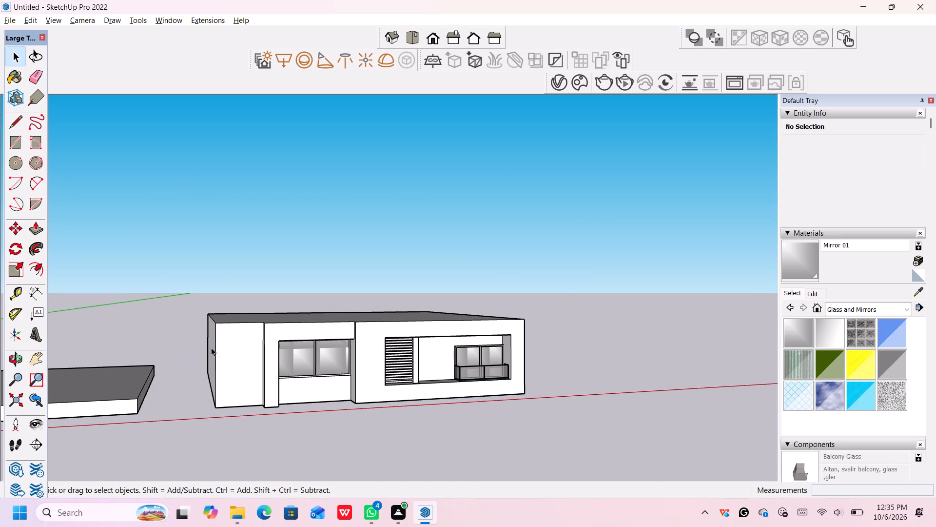
scroll(211, 348, "down", 1)
middle_click_drag(211, 349, 312, 387)
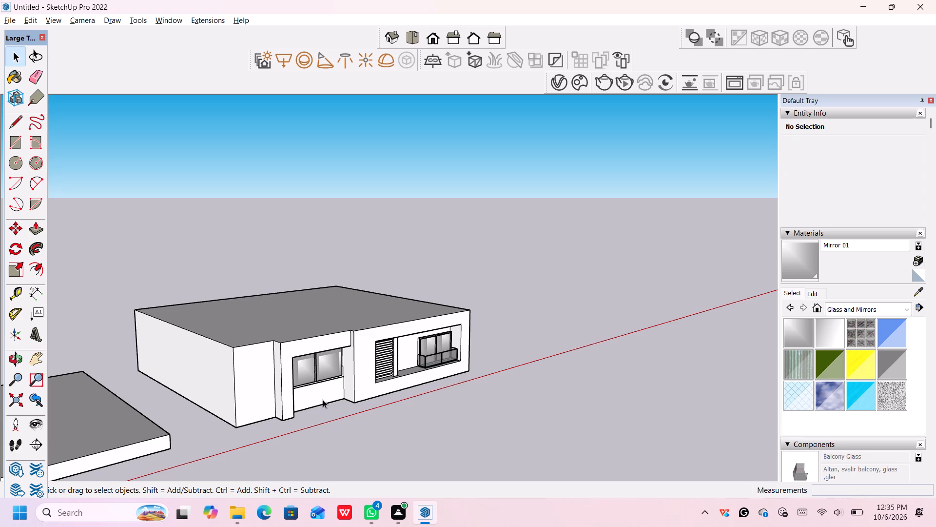
middle_click_drag(290, 400, 362, 395)
middle_click_drag(306, 389, 308, 392)
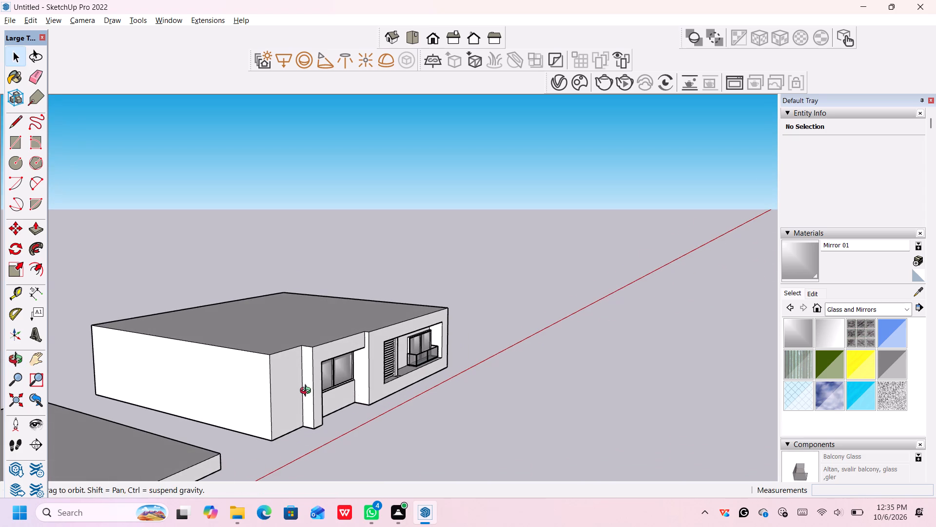
middle_click_drag(308, 392, 359, 421)
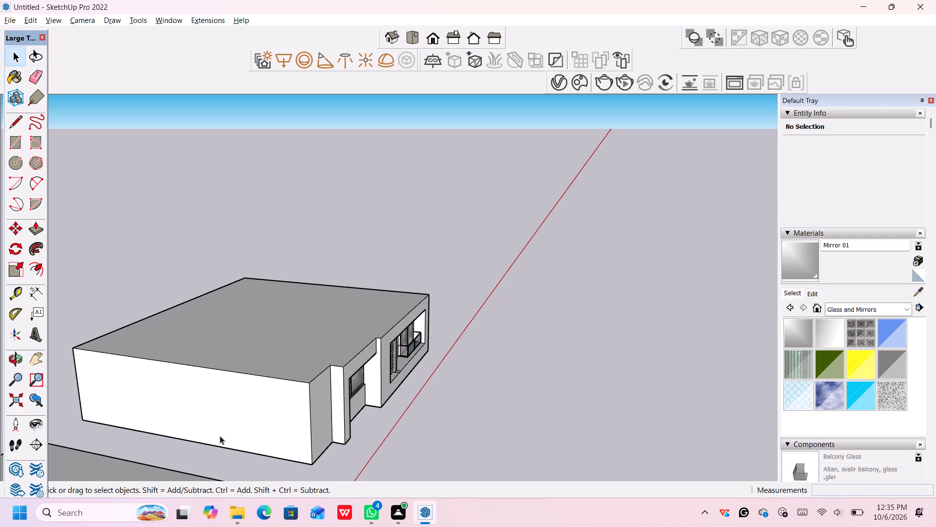
scroll(323, 312, "down", 1)
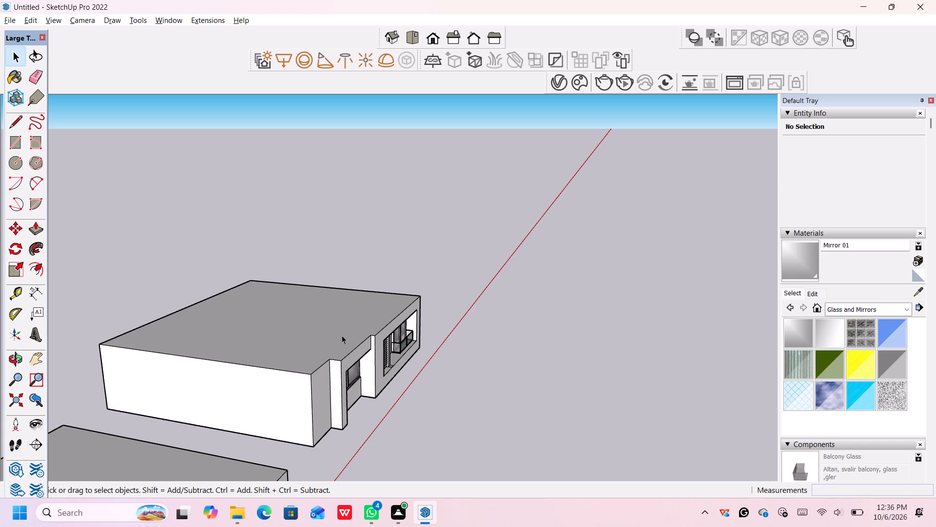
Push the block's plain rear face in about 95' 6" with Push/Pull, leaving a thin front facade section.
middle_click_drag(341, 335, 346, 378)
middle_click_drag(345, 330, 345, 362)
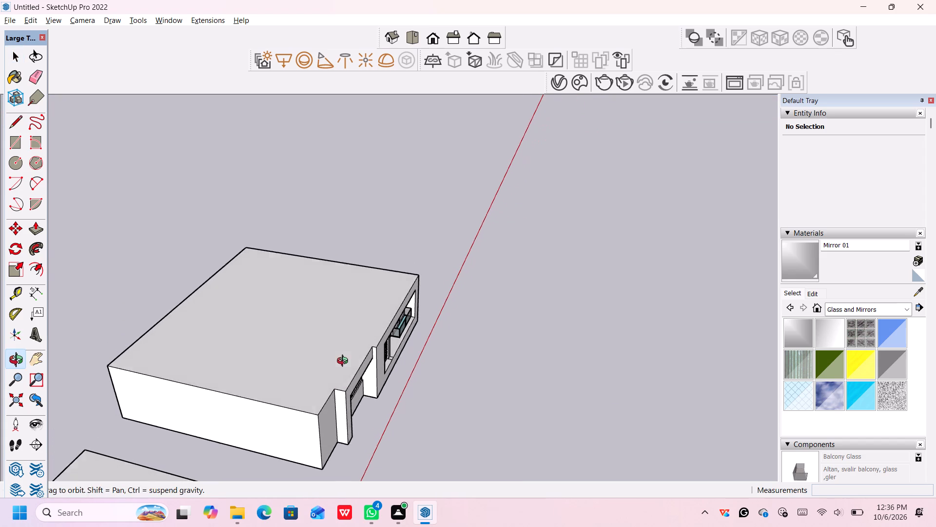
middle_click_drag(345, 362, 345, 368)
middle_click_drag(206, 321, 341, 331)
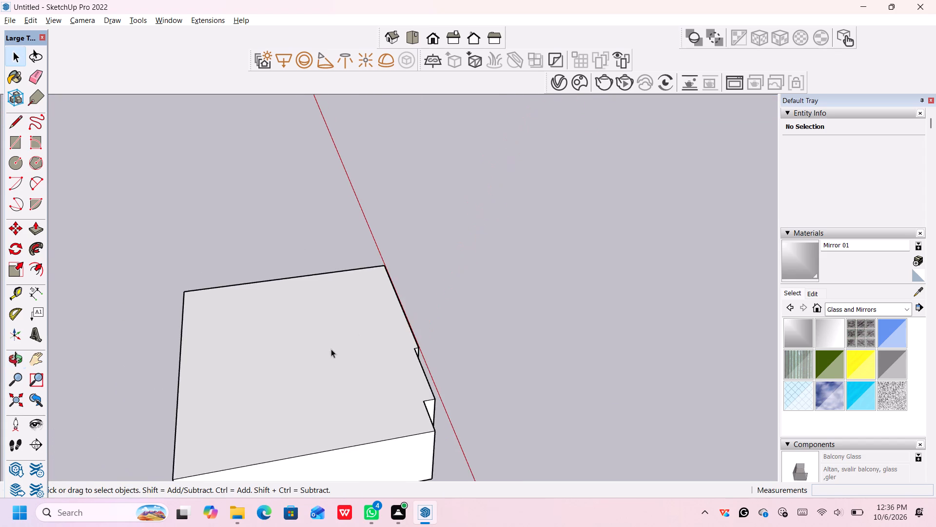
scroll(253, 398, "down", 5)
middle_click_drag(245, 406, 409, 371)
middle_click_drag(347, 433, 352, 428)
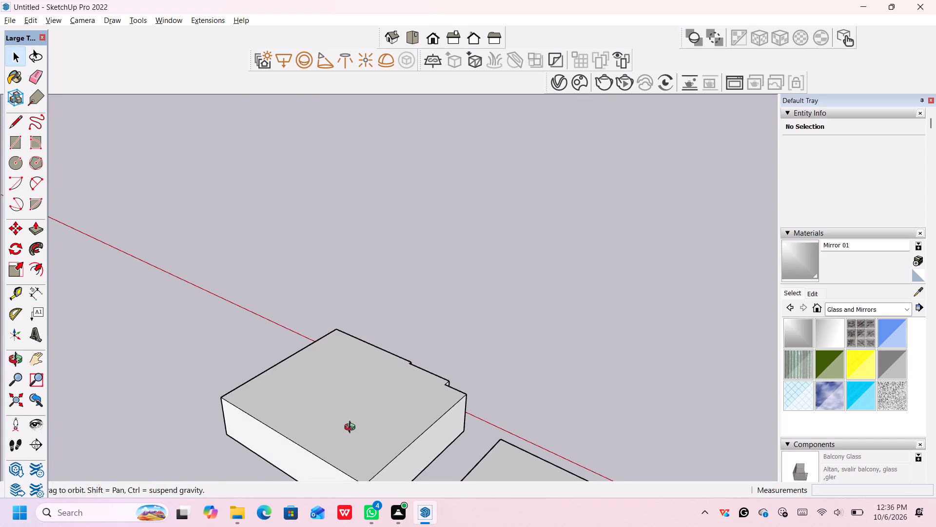
middle_click_drag(352, 428, 504, 381)
middle_click_drag(468, 427, 465, 414)
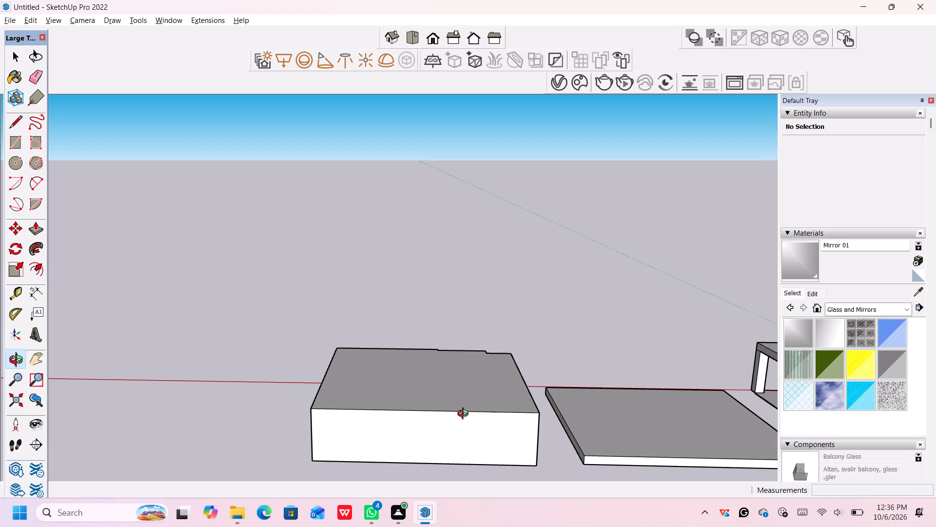
key("p")
key("Return")
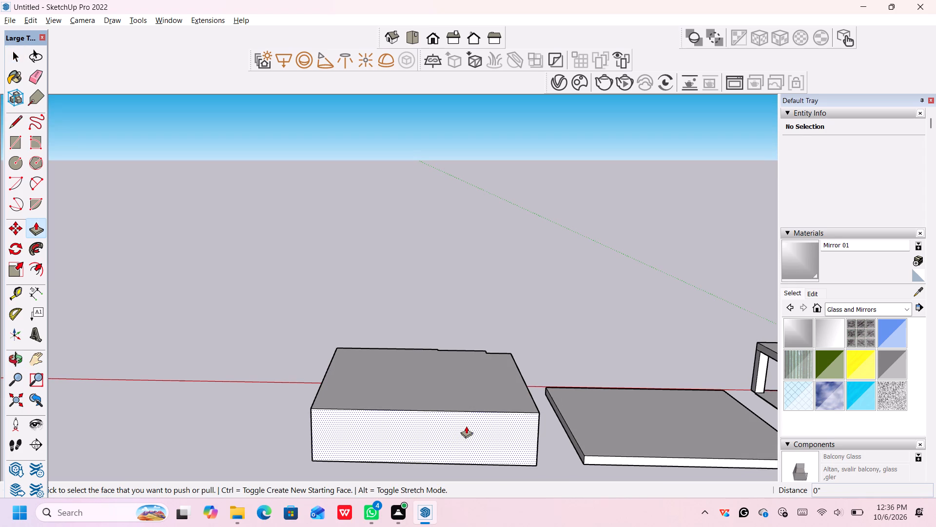
left_click(462, 430)
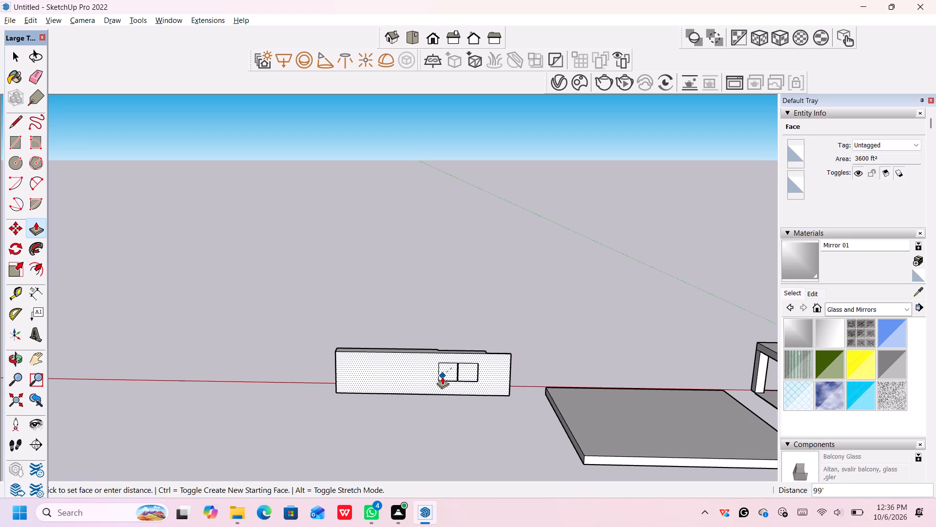
middle_click_drag(442, 379, 237, 452)
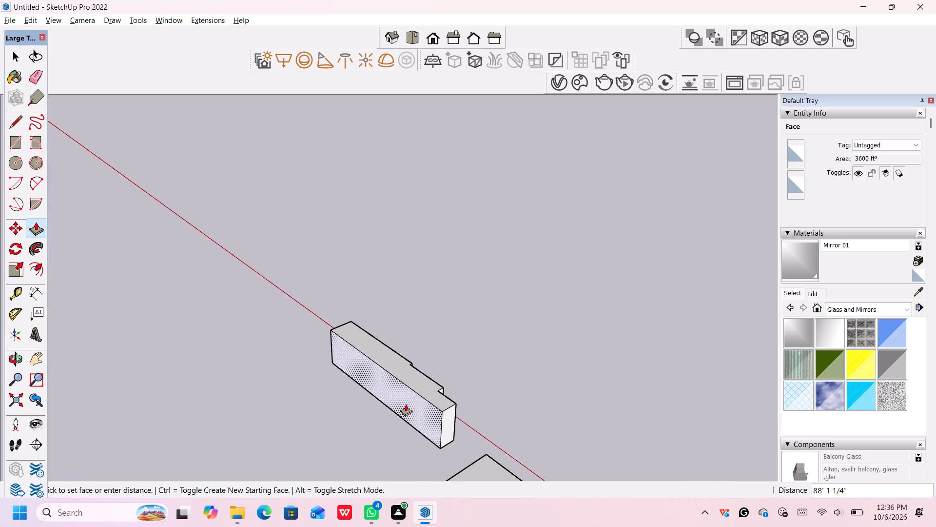
middle_click_drag(406, 404, 281, 415)
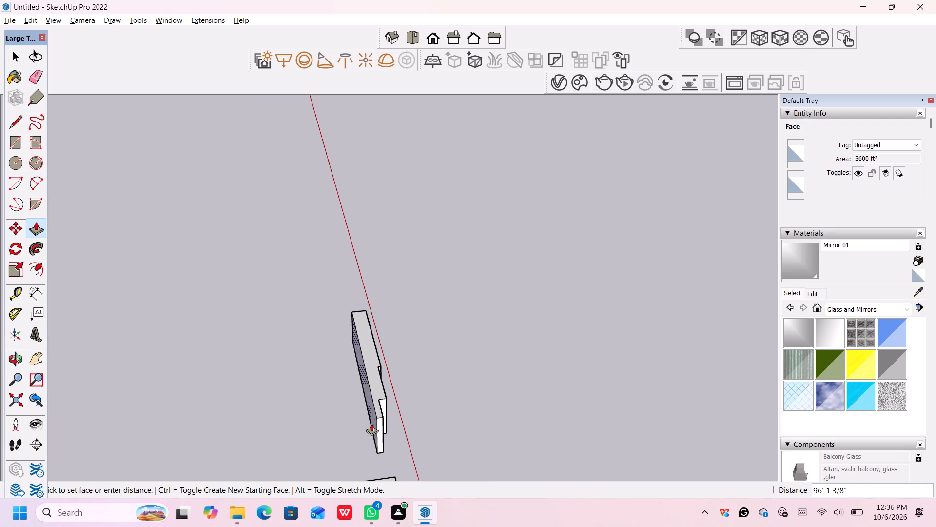
scroll(371, 424, "up", 1)
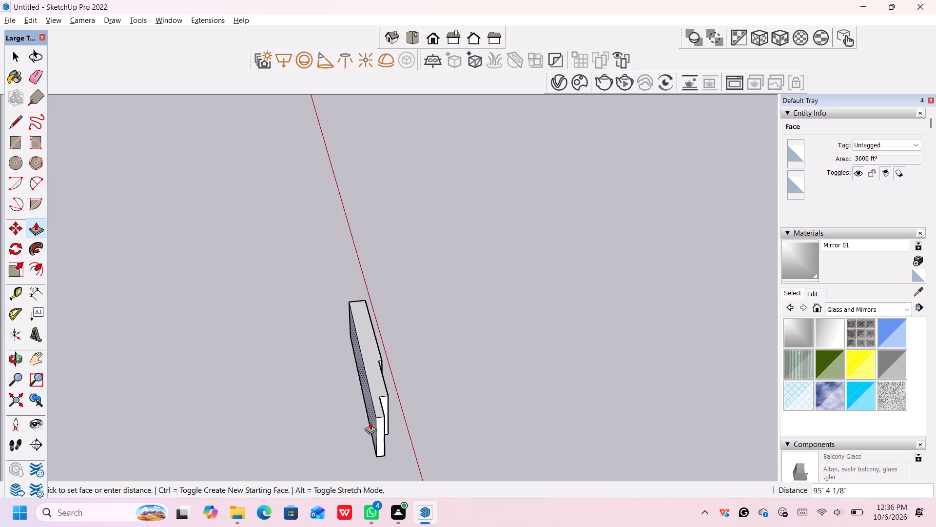
middle_click_drag(370, 423, 329, 408)
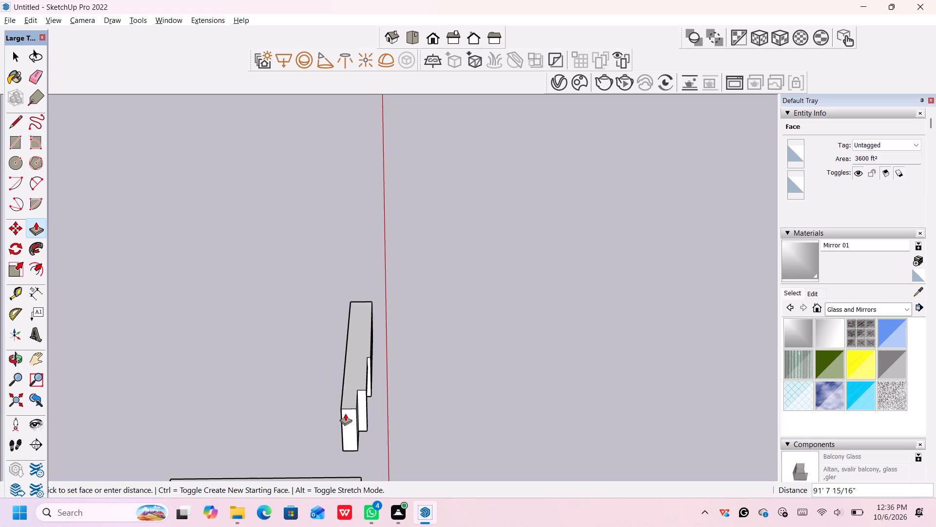
scroll(345, 413, "up", 1)
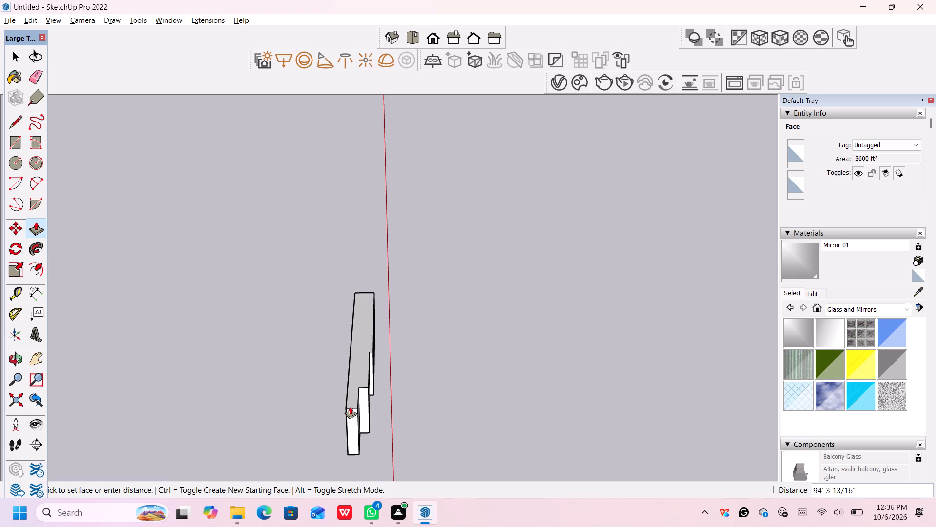
middle_click_drag(350, 407, 359, 442)
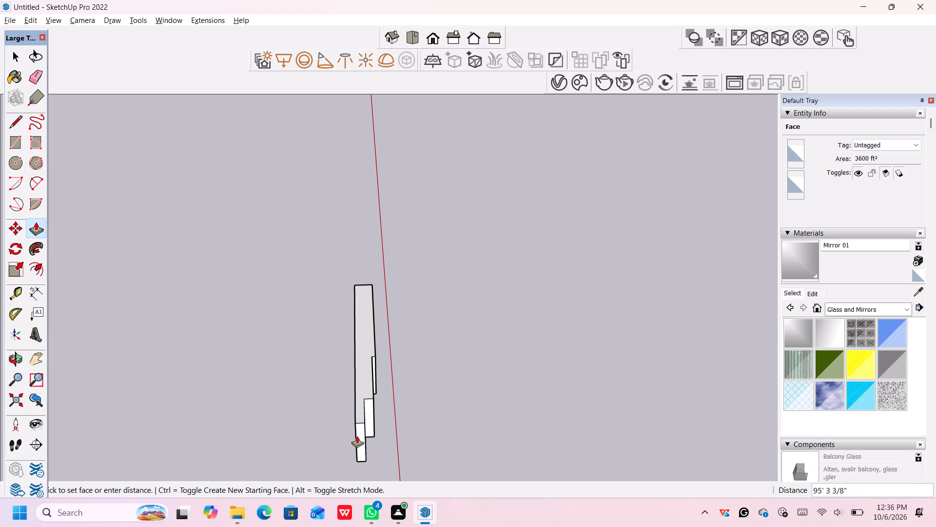
middle_click_drag(357, 436, 359, 448)
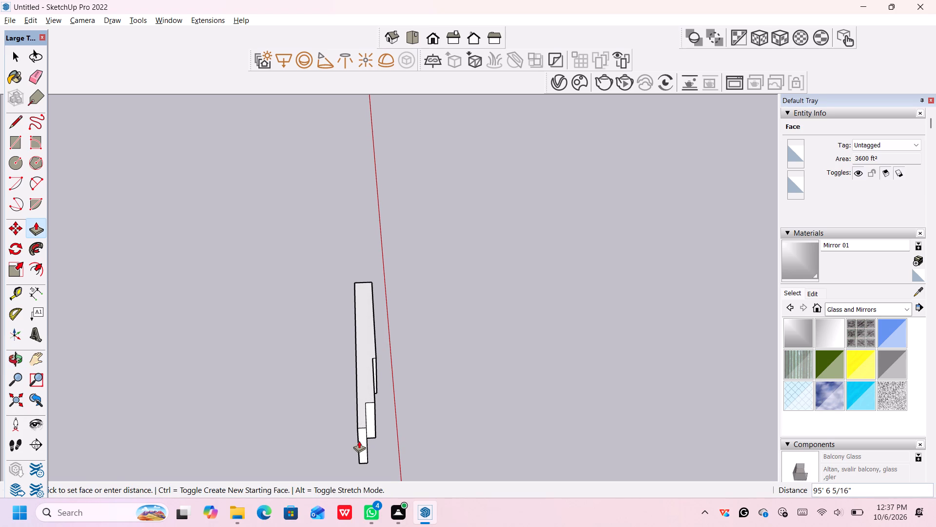
left_click(359, 441)
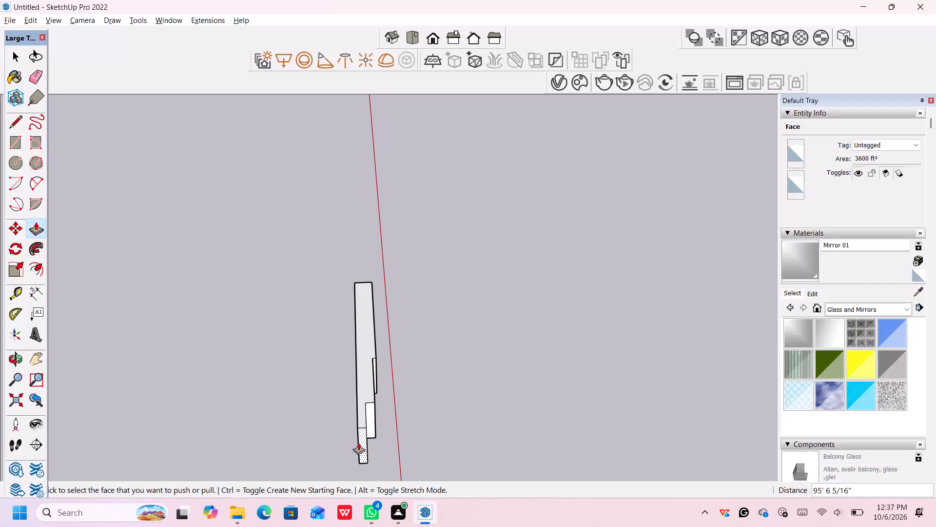
scroll(404, 433, "down", 1)
middle_click_drag(419, 419, 125, 383)
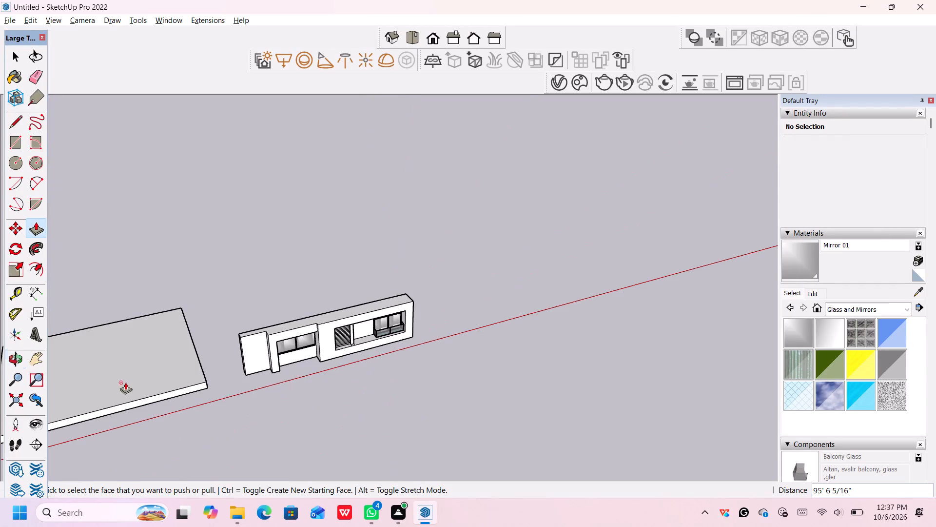
key("space")
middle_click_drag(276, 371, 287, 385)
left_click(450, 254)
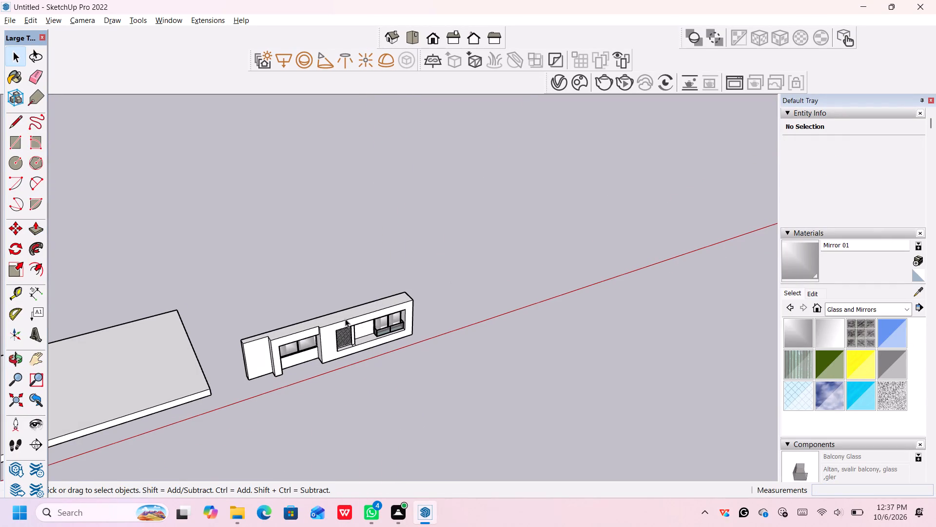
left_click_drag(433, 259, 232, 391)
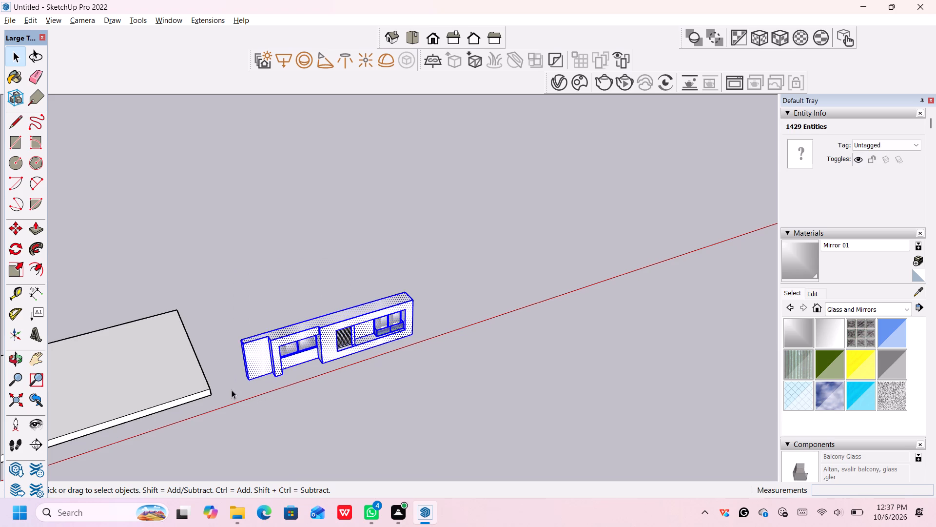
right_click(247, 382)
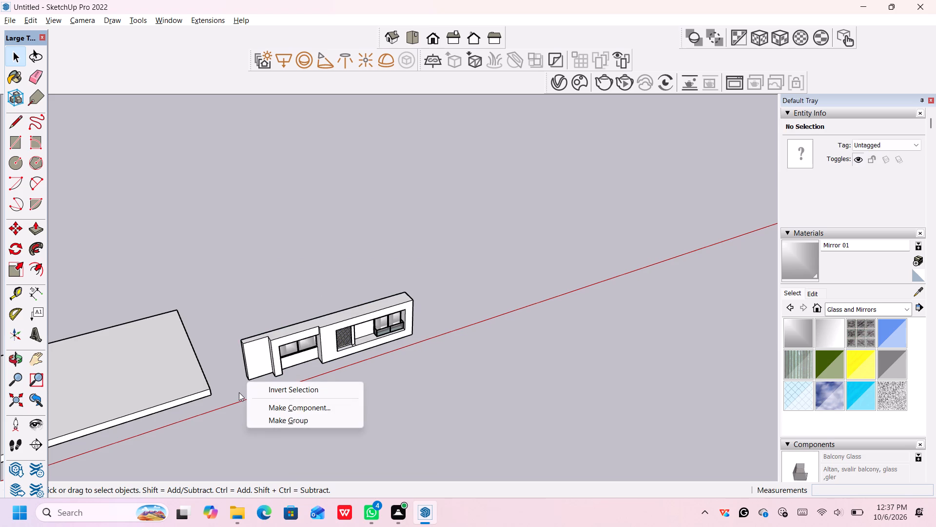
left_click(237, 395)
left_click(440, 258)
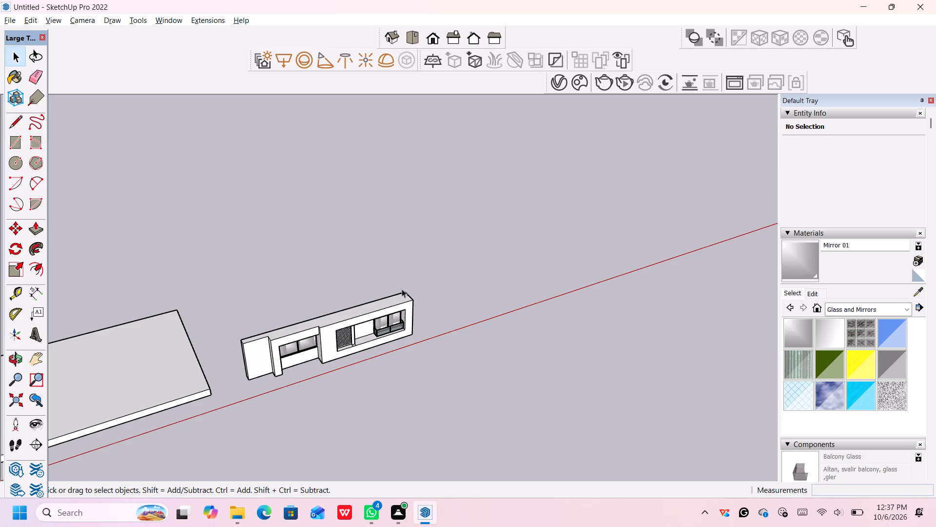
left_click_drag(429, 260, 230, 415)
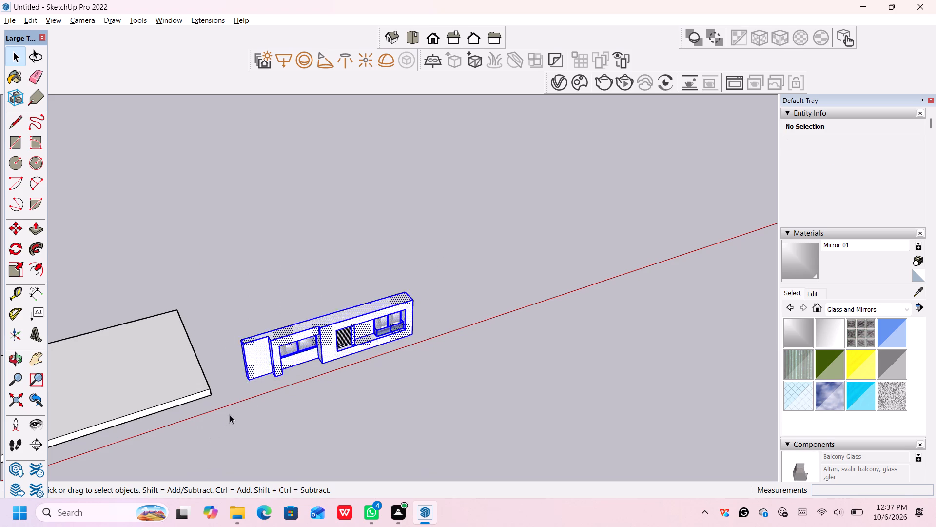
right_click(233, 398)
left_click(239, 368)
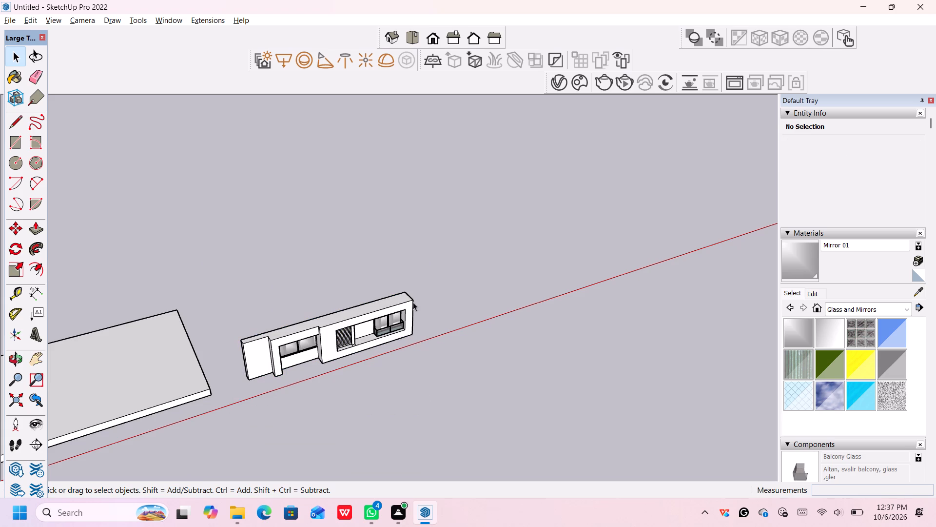
Select the whole thinned facade block with its windows, barred opening and balcony, and make it a group.
middle_click_drag(423, 326, 401, 264)
left_click(418, 263)
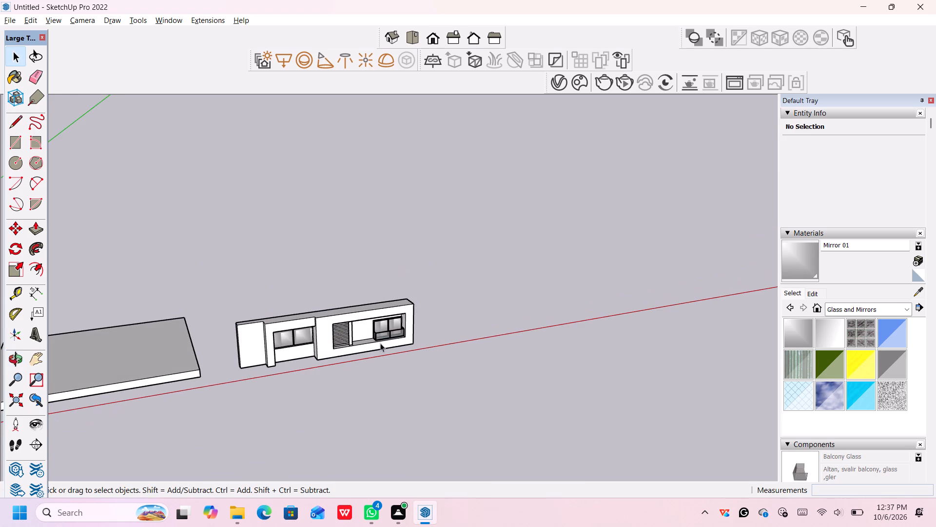
left_click_drag(434, 266, 211, 405)
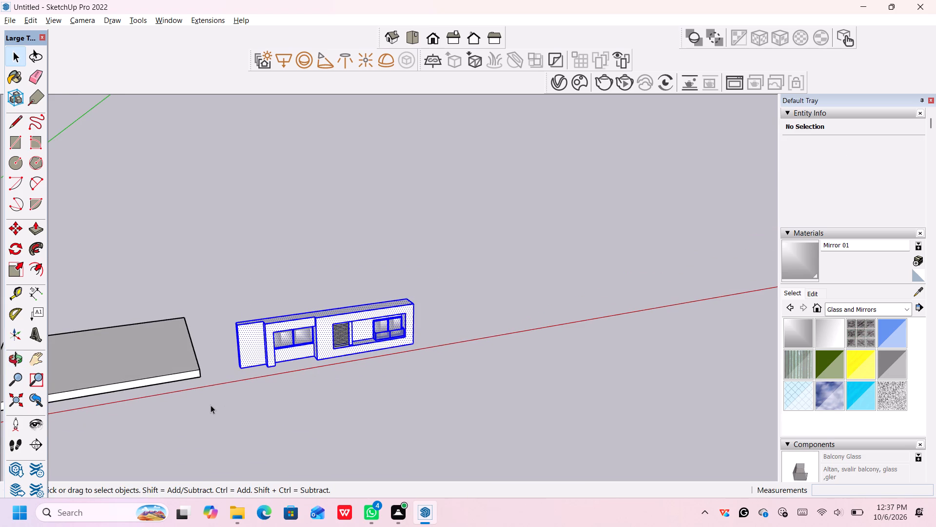
right_click(250, 348)
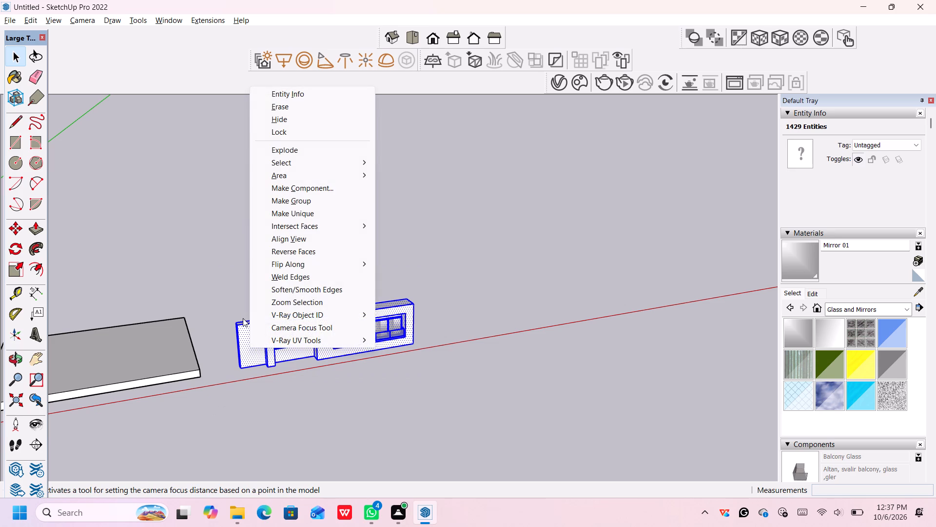
left_click(280, 203)
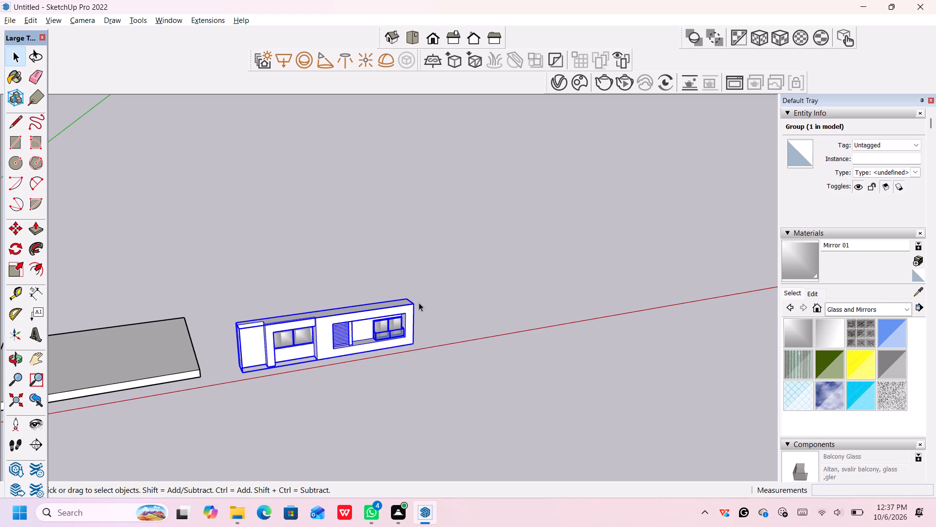
Copy the facade group about 22' 3" straight behind the original along the green axis, using its bottom end corner as base point.
middle_click_drag(418, 304, 436, 316)
scroll(261, 364, "up", 4)
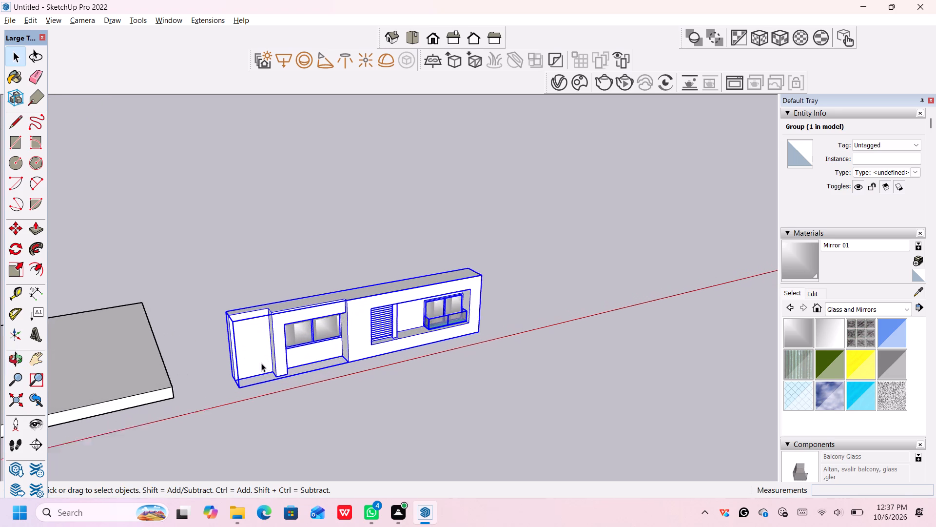
scroll(261, 363, "up", 1)
middle_click_drag(249, 373, 268, 389)
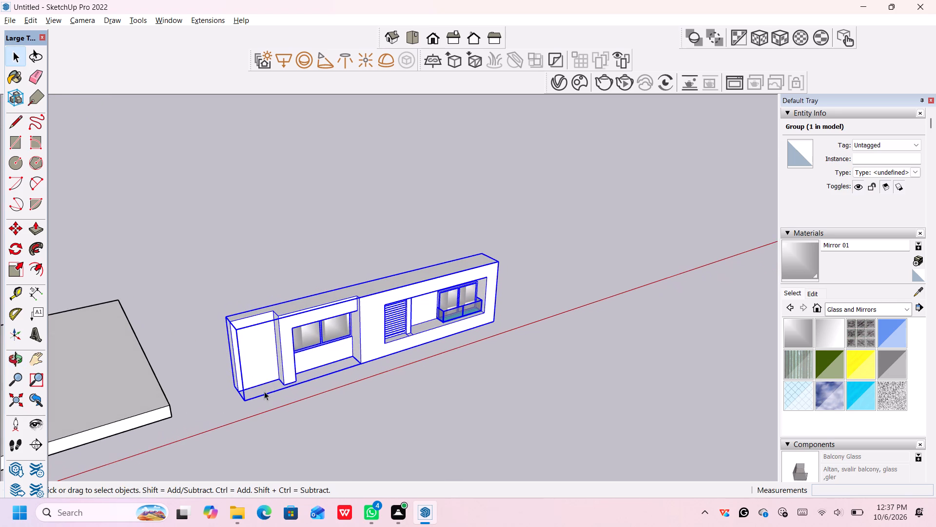
scroll(251, 404, "down", 2)
middle_click_drag(251, 404, 267, 418)
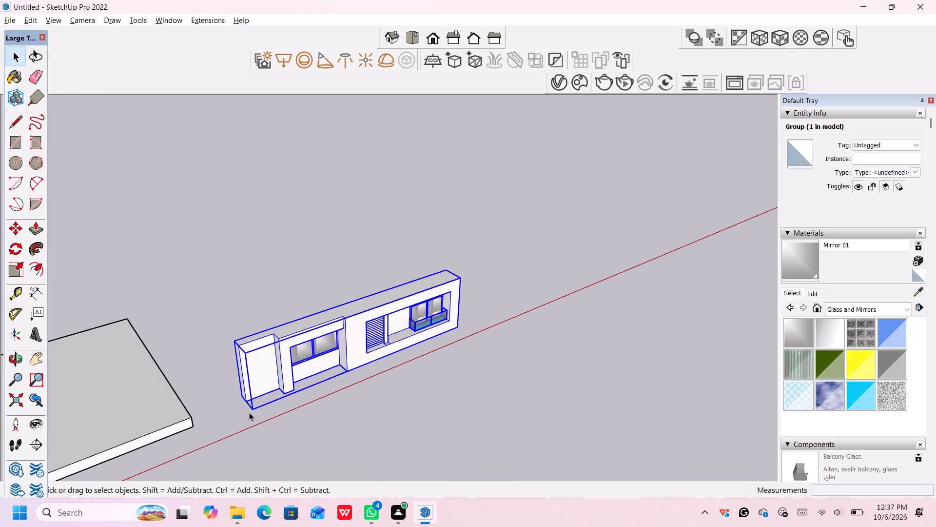
scroll(245, 411, "down", 1)
scroll(245, 409, "up", 10)
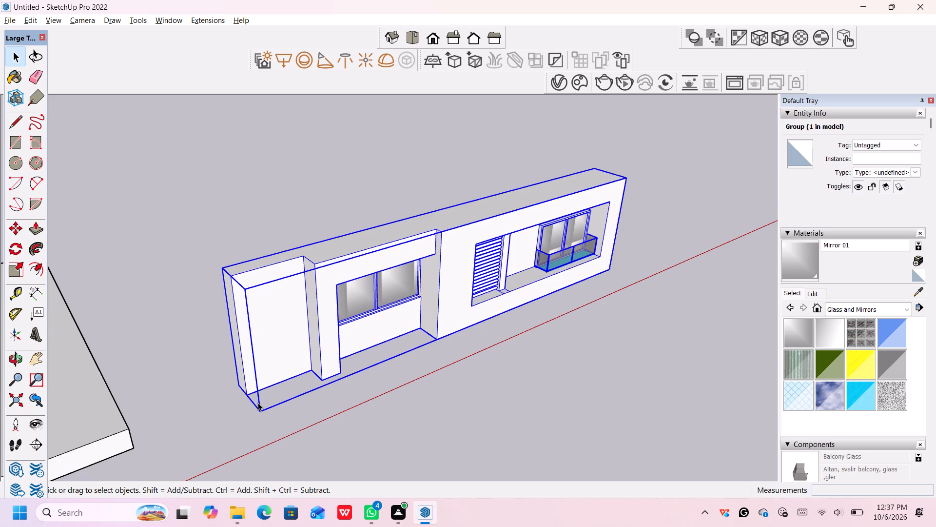
key("m")
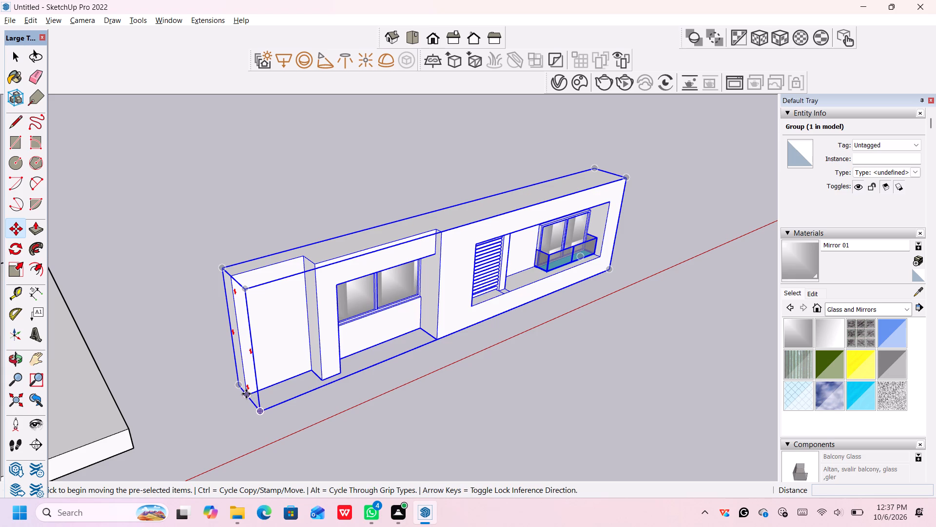
middle_click_drag(246, 394, 337, 418)
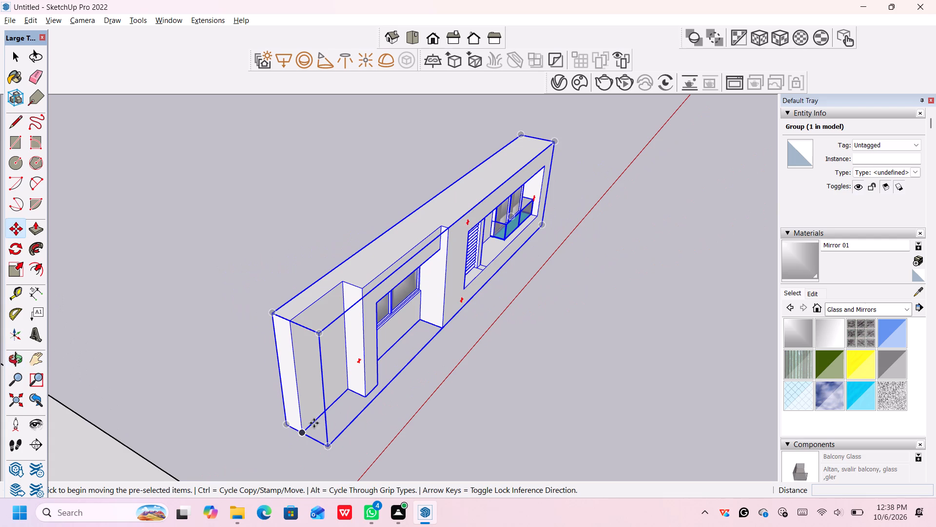
middle_click_drag(288, 429, 350, 439)
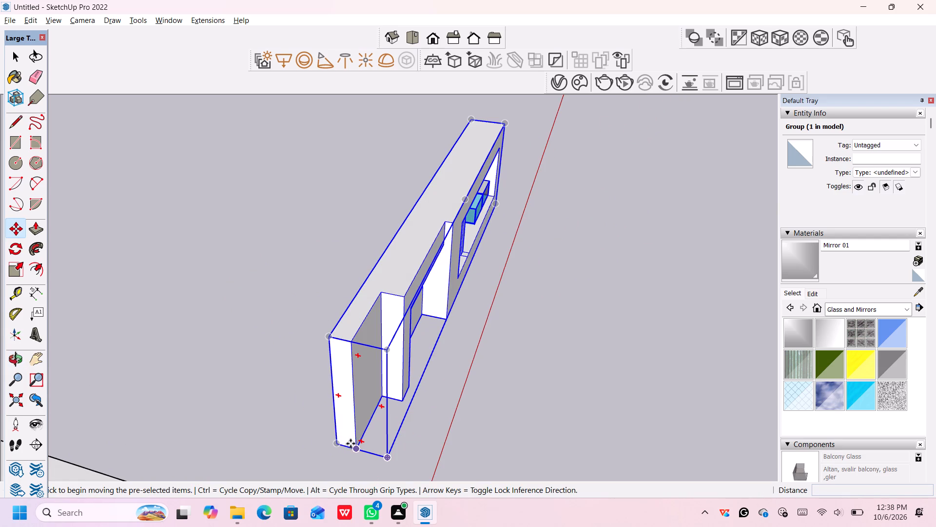
left_click(355, 448)
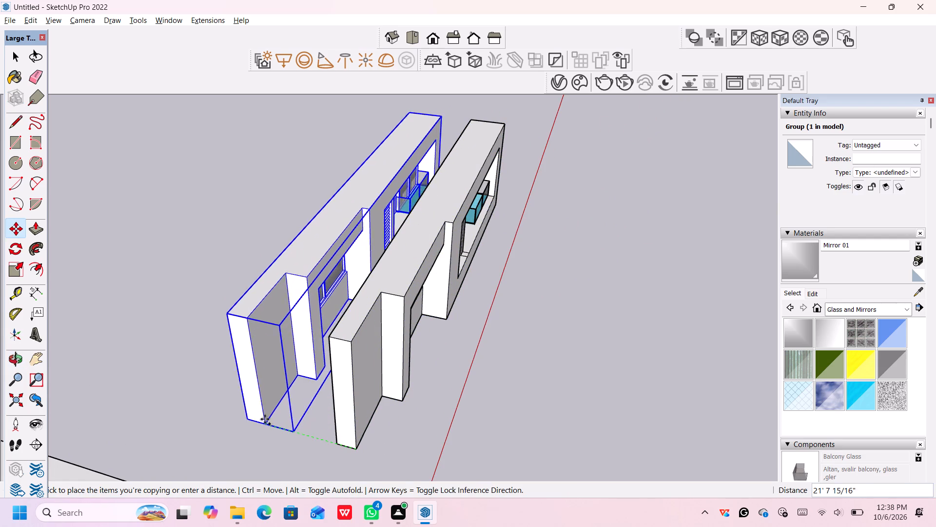
left_click(264, 420)
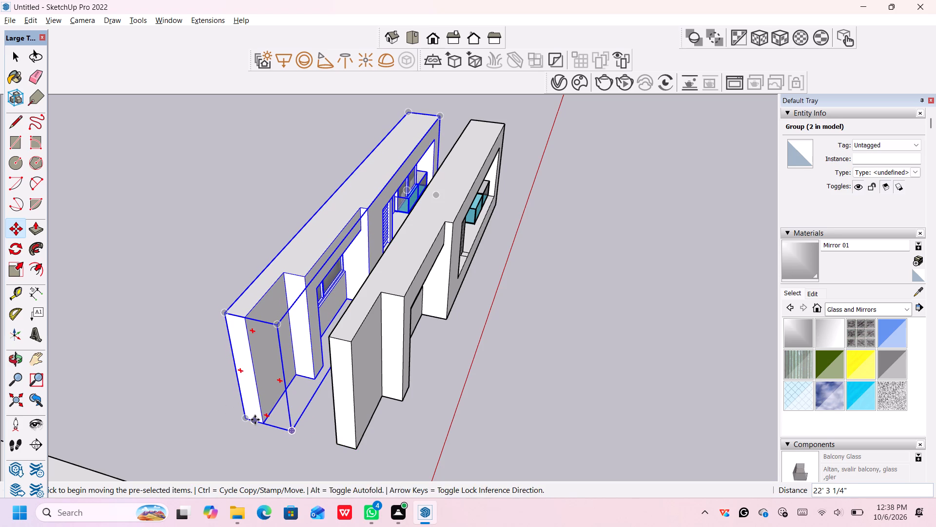
Copy the rear facade group about 17' 6" further back, using its bottom end corner as base point.
left_click(266, 424)
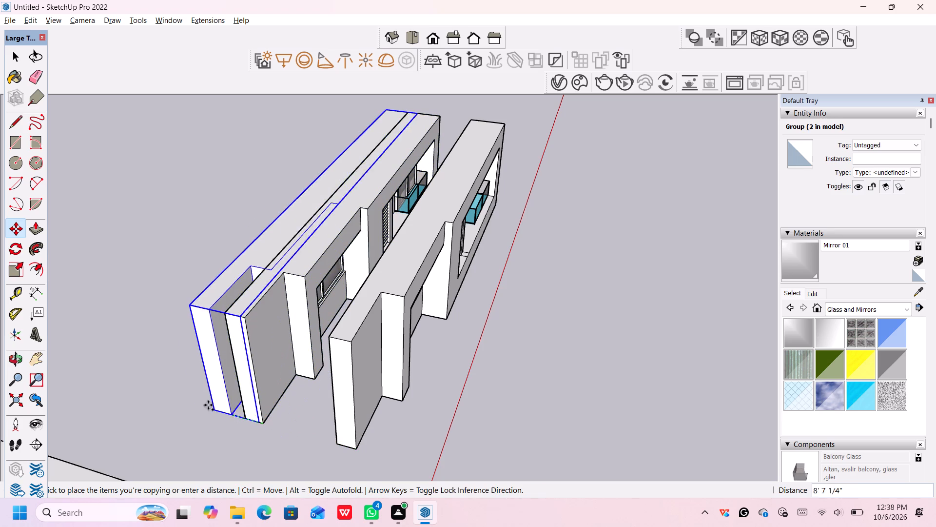
left_click(196, 402)
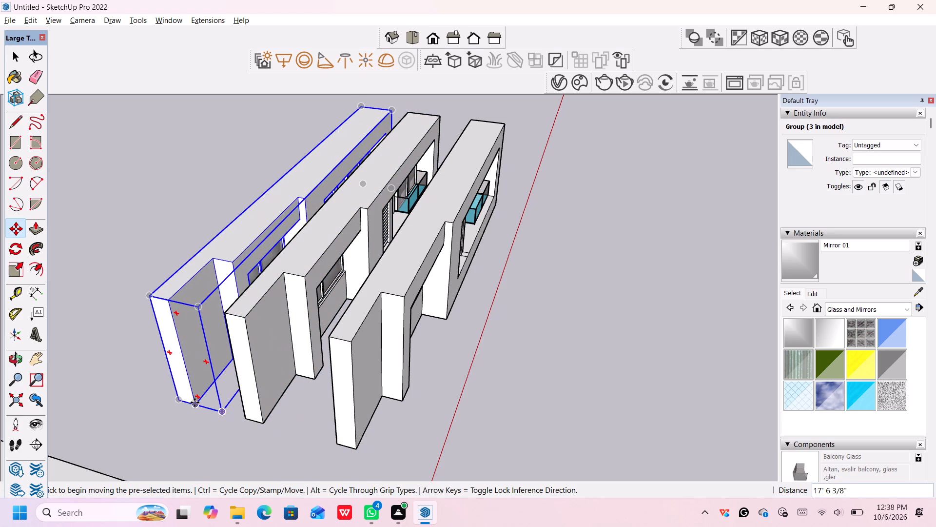
Move the newest facade copy about 105' 11" from its bottom end corner to open ground across the red axis.
left_click(195, 403)
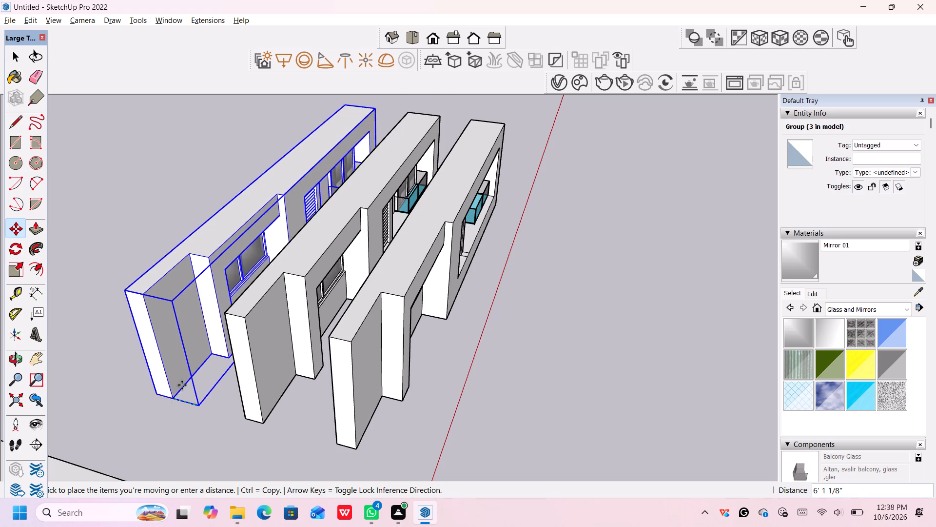
left_click(637, 373)
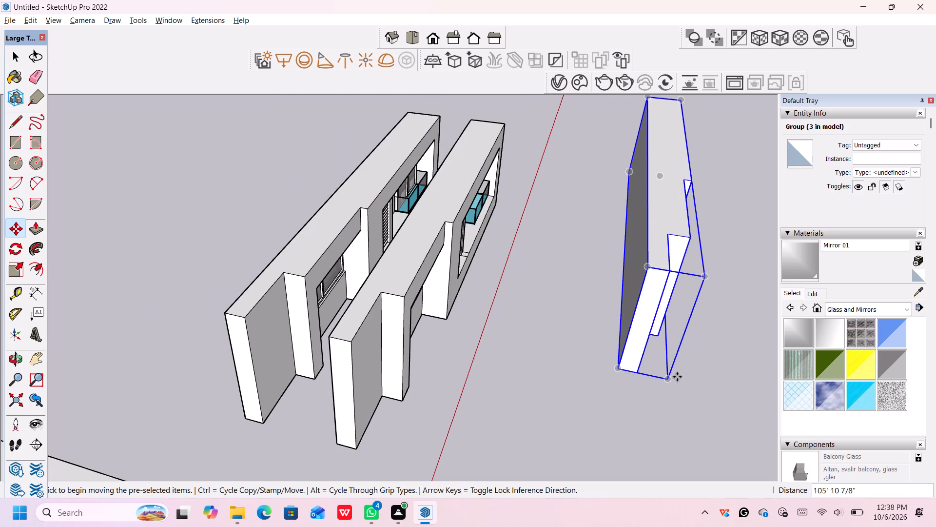
Copy the facade group across the red axis from its bottom corner, placing the duplicate alongside it, farther from the red axis.
left_click(638, 372)
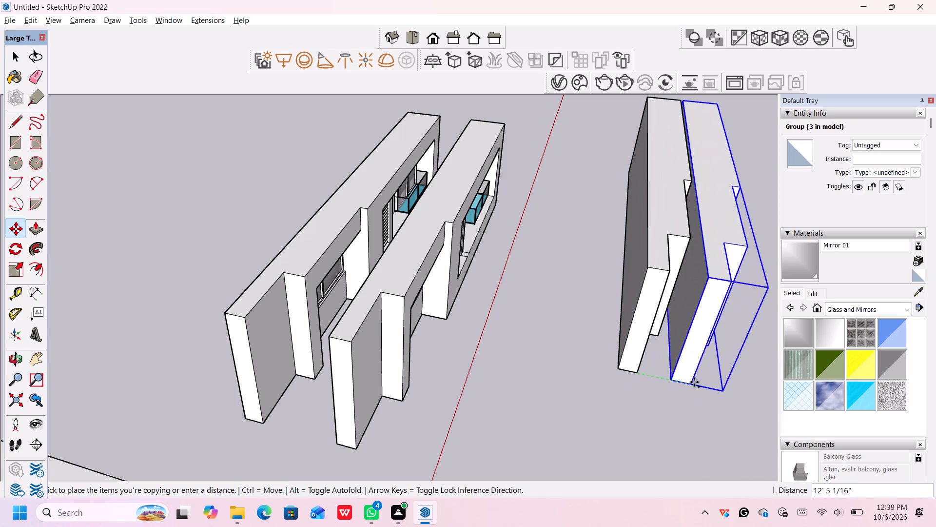
scroll(710, 379, "down", 1)
left_click(756, 383)
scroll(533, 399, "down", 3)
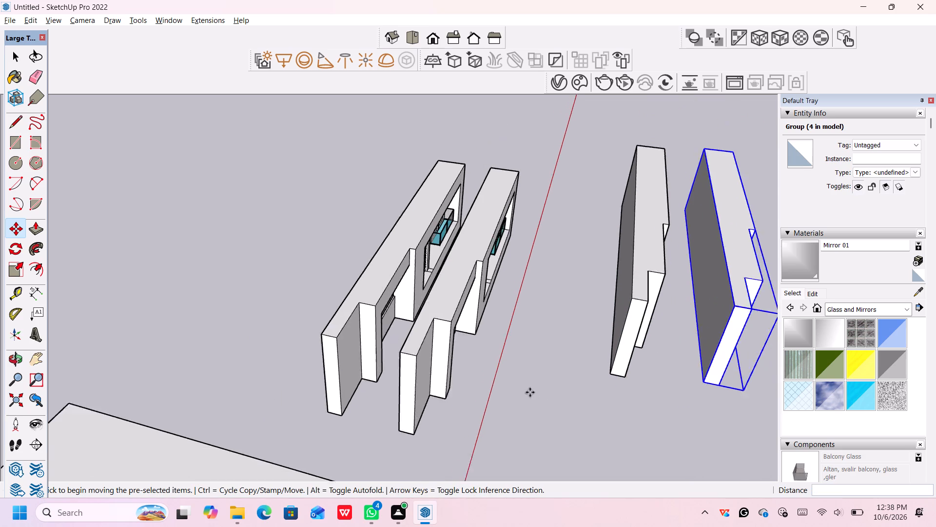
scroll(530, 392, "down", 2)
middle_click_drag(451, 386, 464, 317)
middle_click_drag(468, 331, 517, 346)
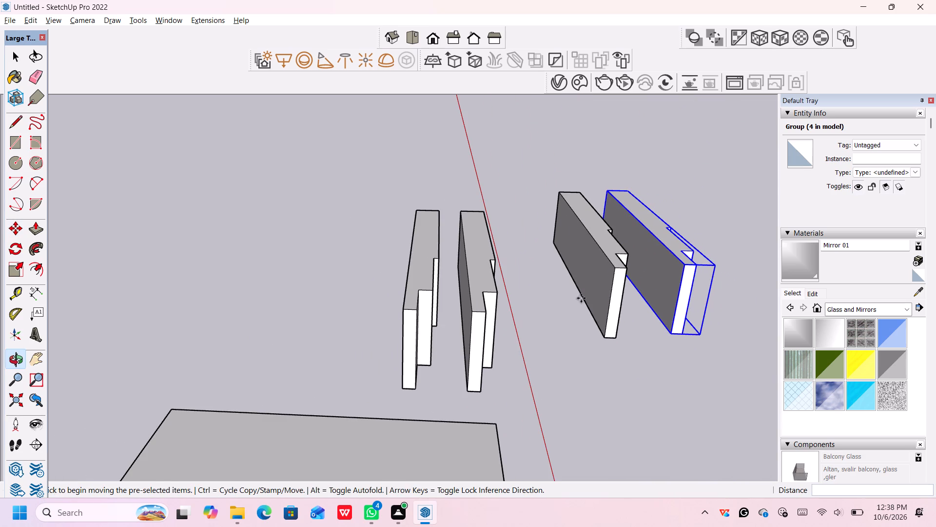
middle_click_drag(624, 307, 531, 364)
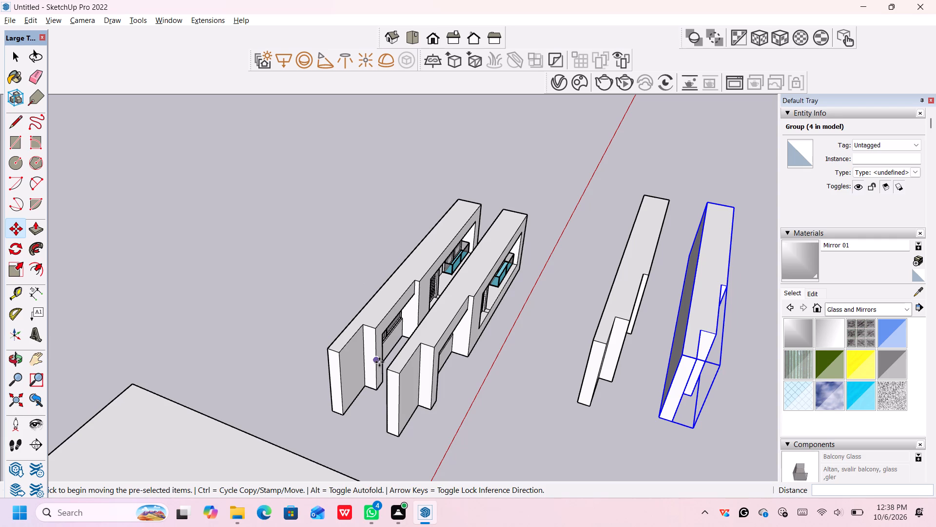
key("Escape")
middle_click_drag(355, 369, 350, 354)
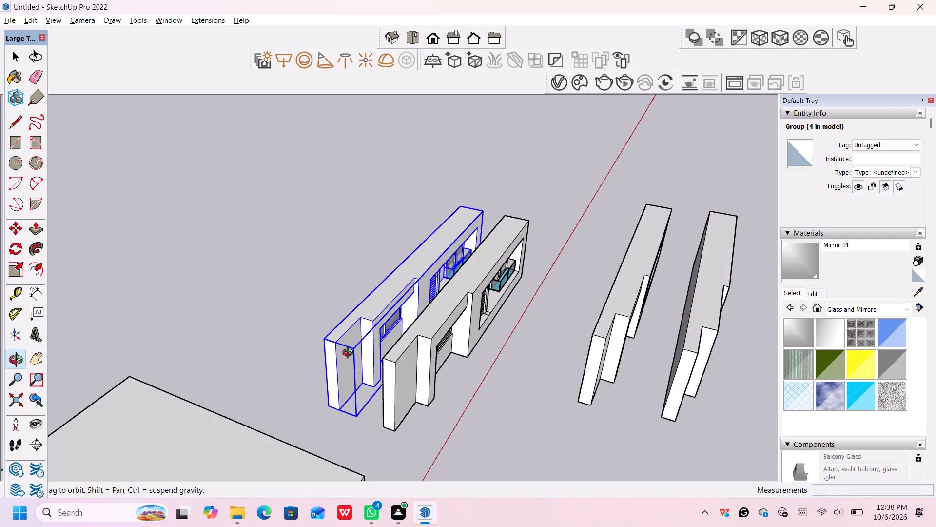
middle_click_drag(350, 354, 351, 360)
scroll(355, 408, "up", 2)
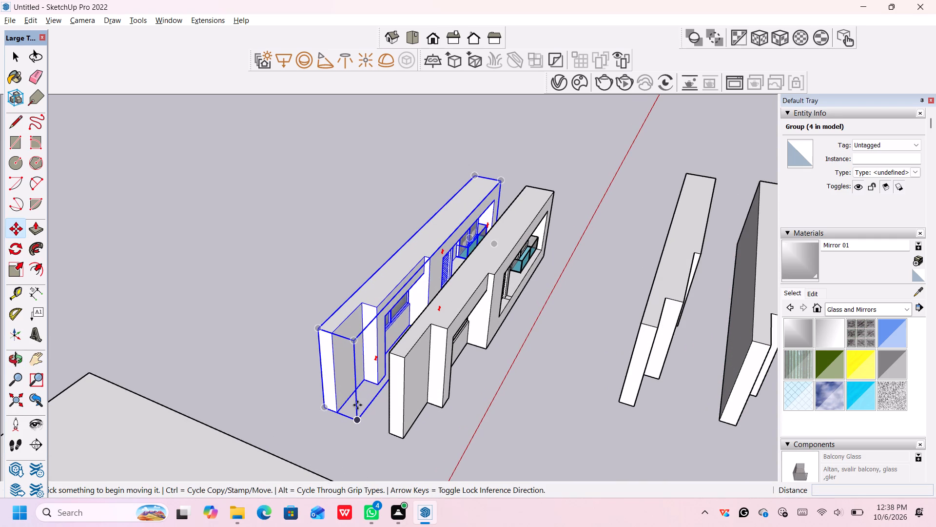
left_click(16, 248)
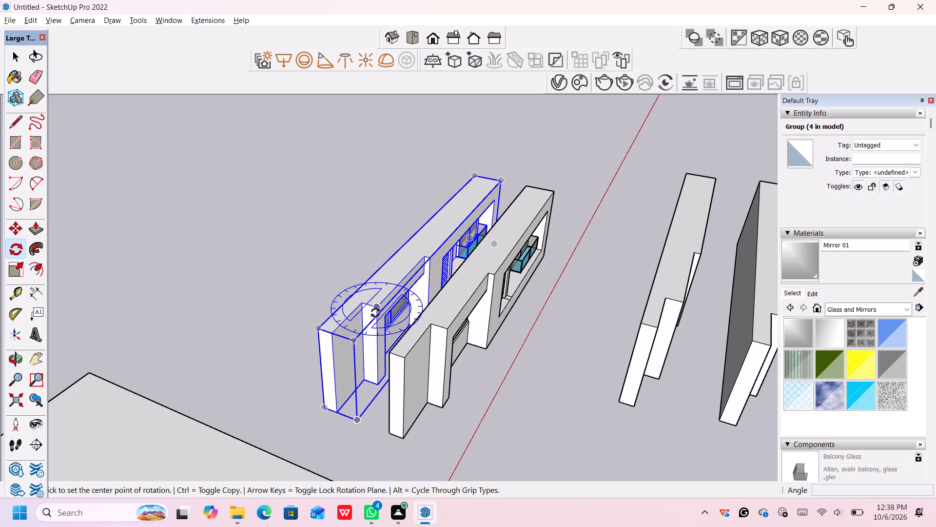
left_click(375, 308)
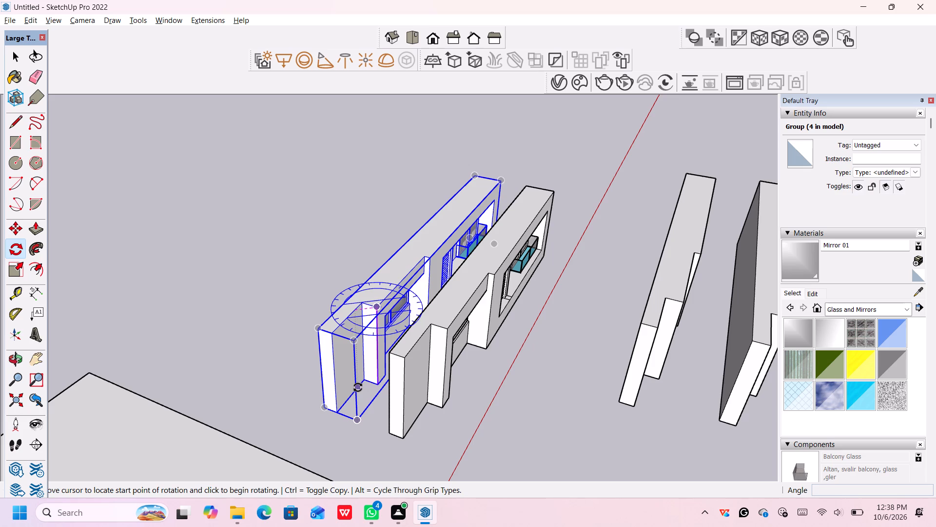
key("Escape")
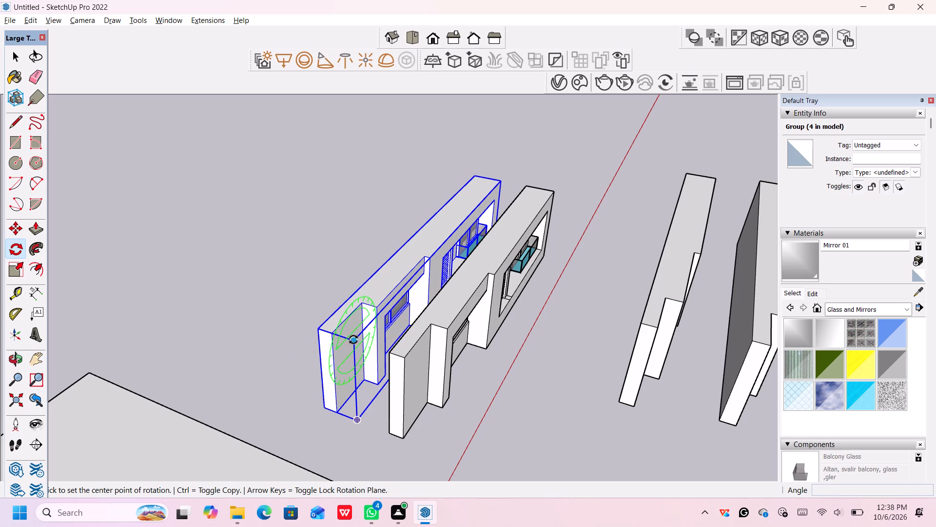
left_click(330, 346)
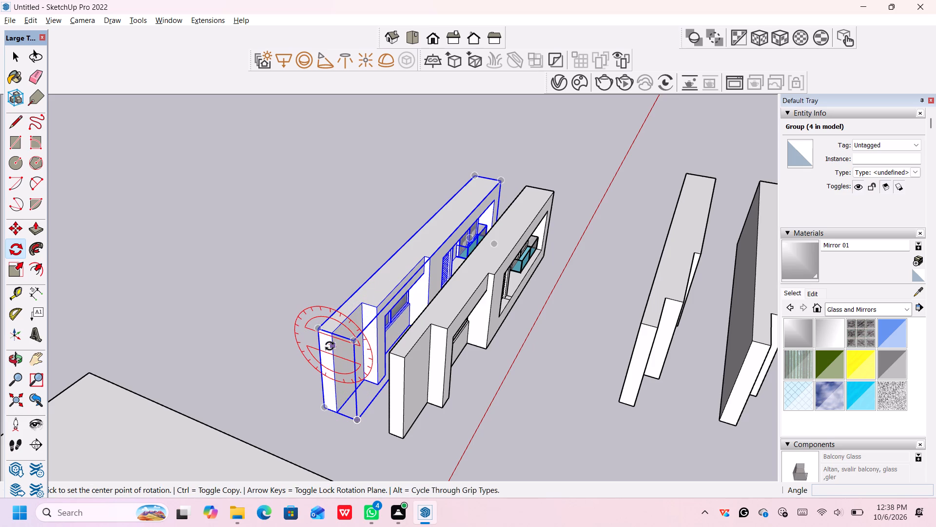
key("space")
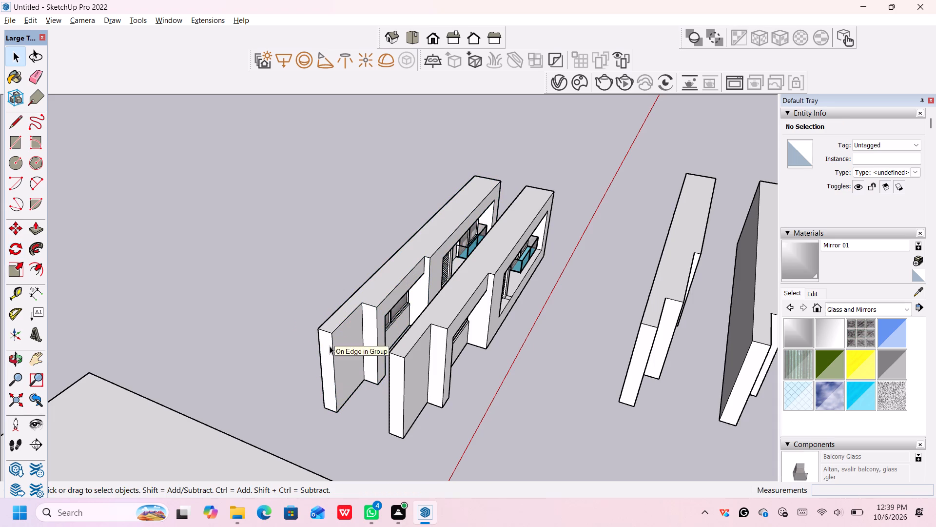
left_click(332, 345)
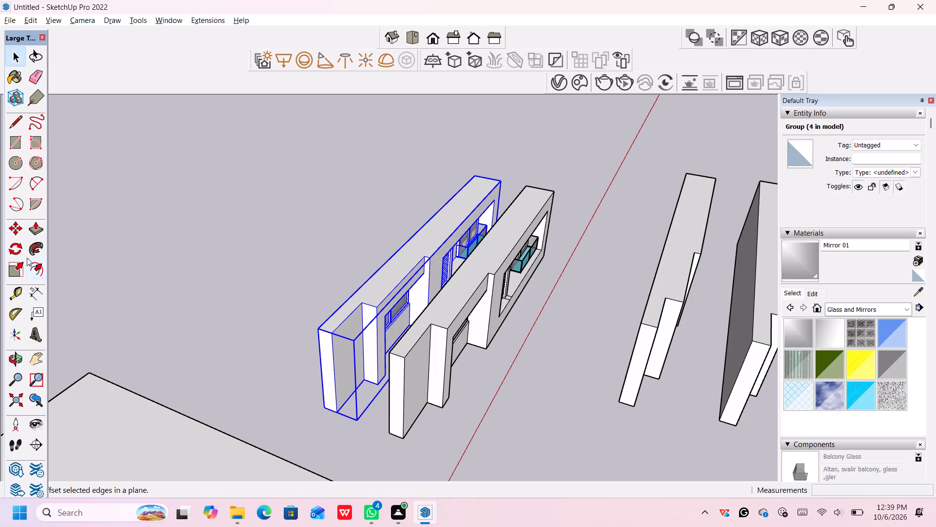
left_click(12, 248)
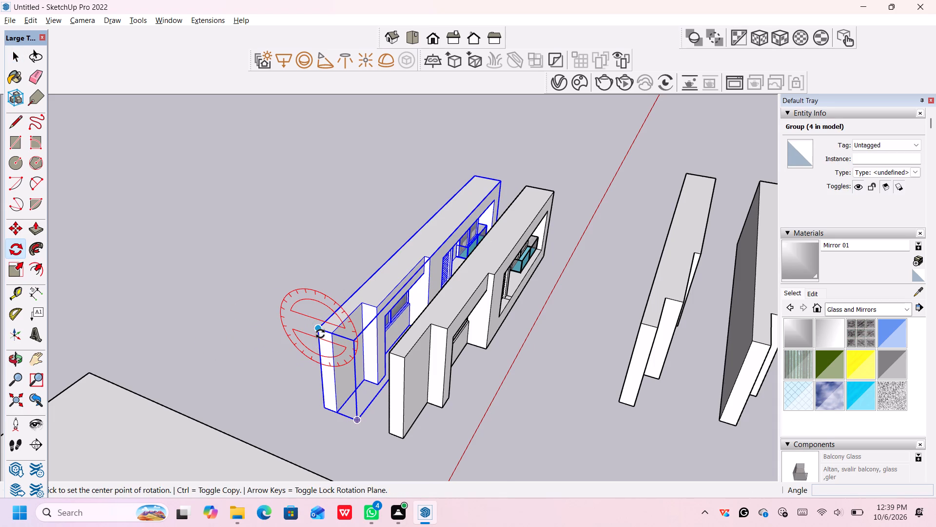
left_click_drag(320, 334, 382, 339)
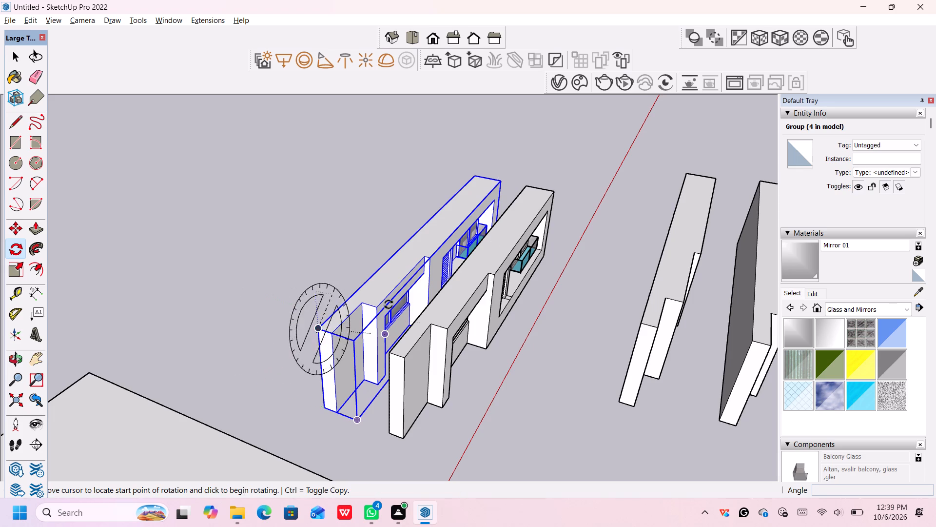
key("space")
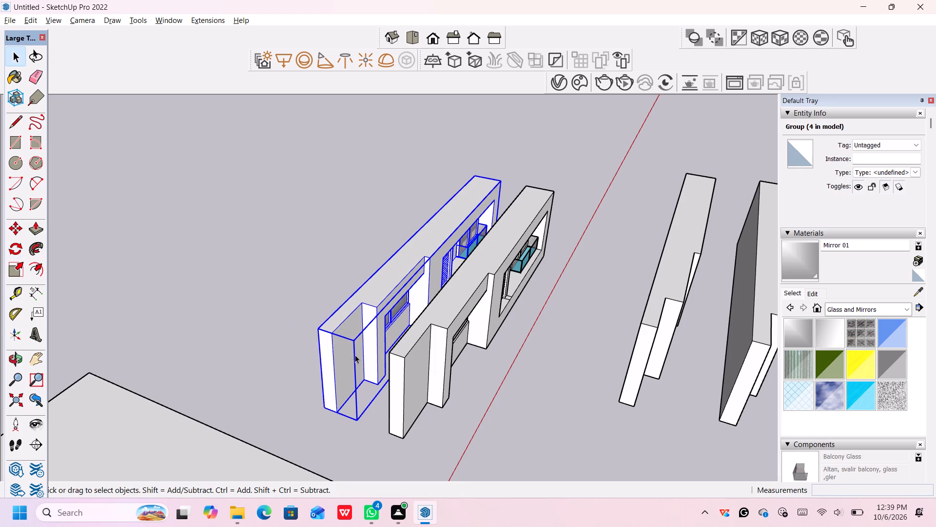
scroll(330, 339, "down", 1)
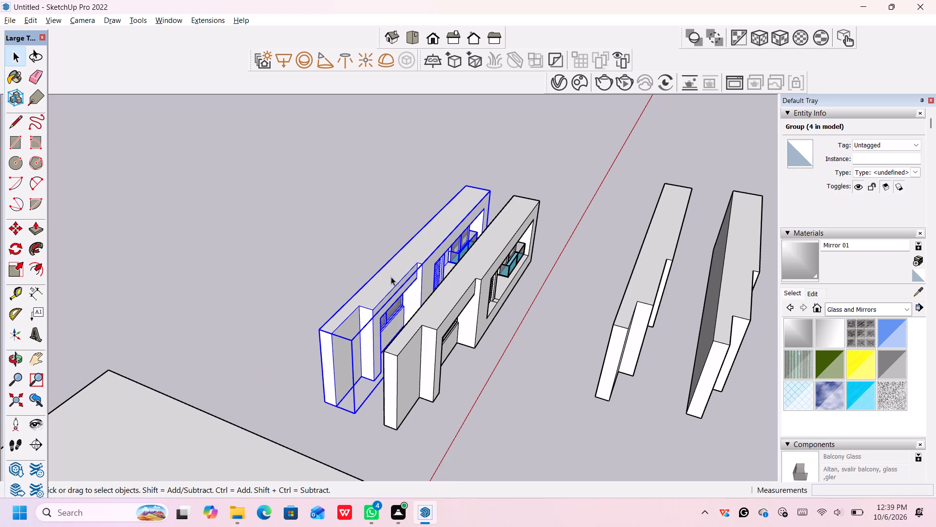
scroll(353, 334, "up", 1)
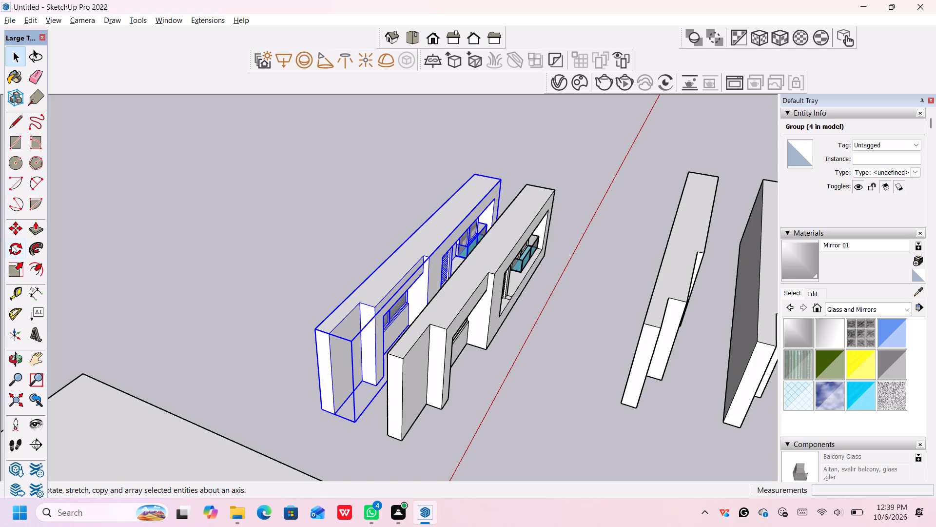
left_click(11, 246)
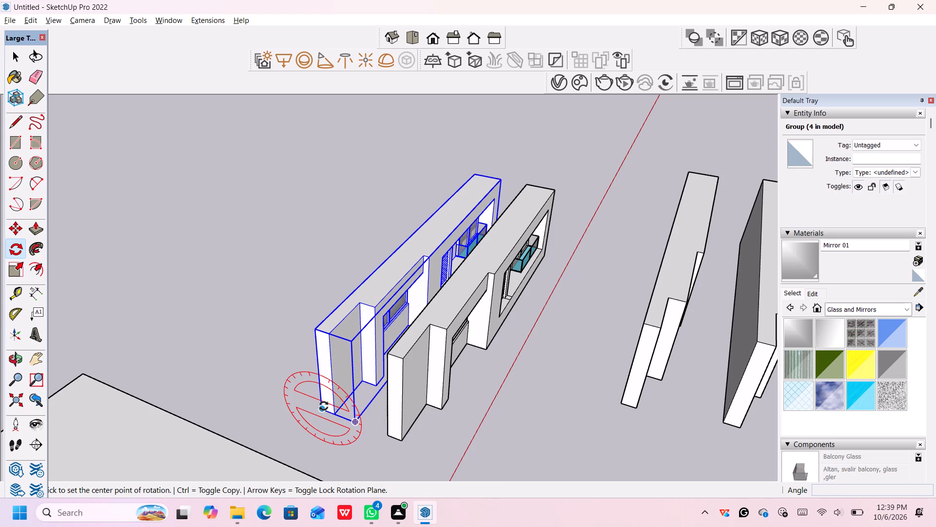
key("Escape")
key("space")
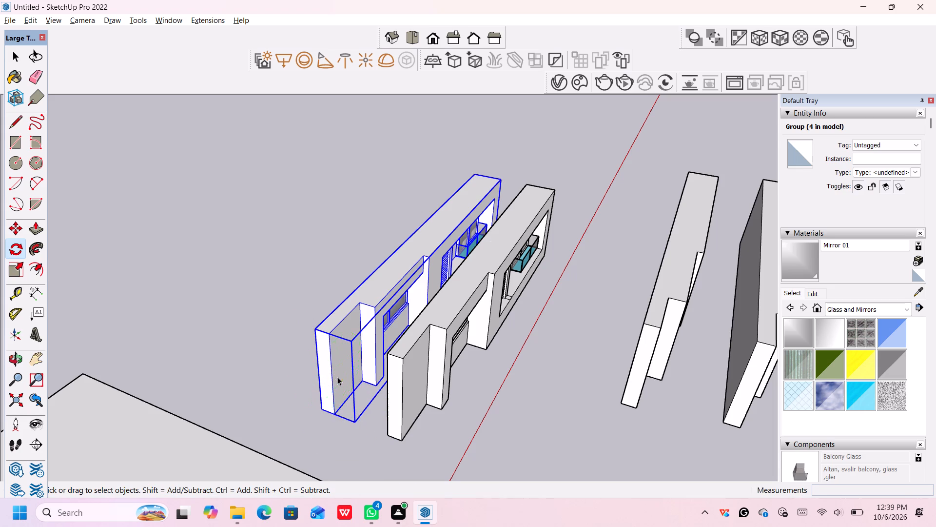
Select the rear facade group and move it from its bottom end corner well away from the other three facades.
left_click(347, 417)
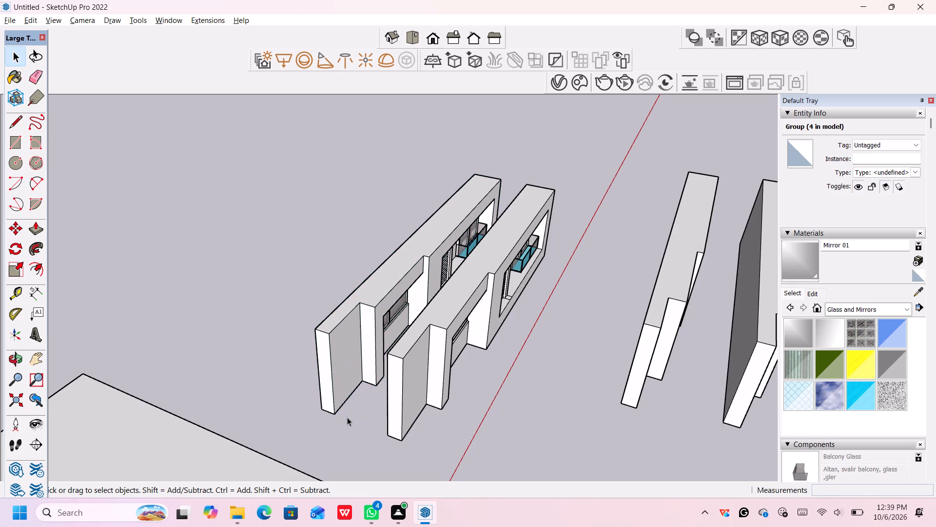
left_click(330, 404)
key("m")
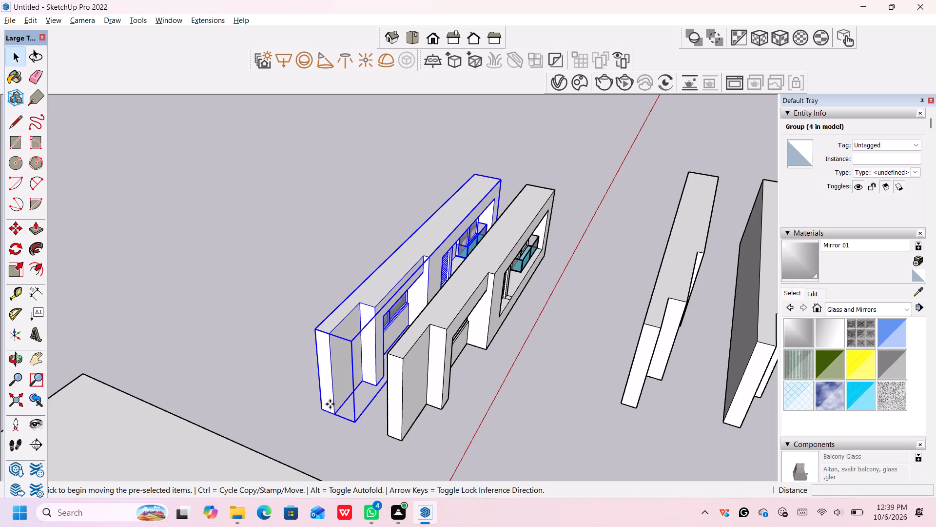
left_click(354, 420)
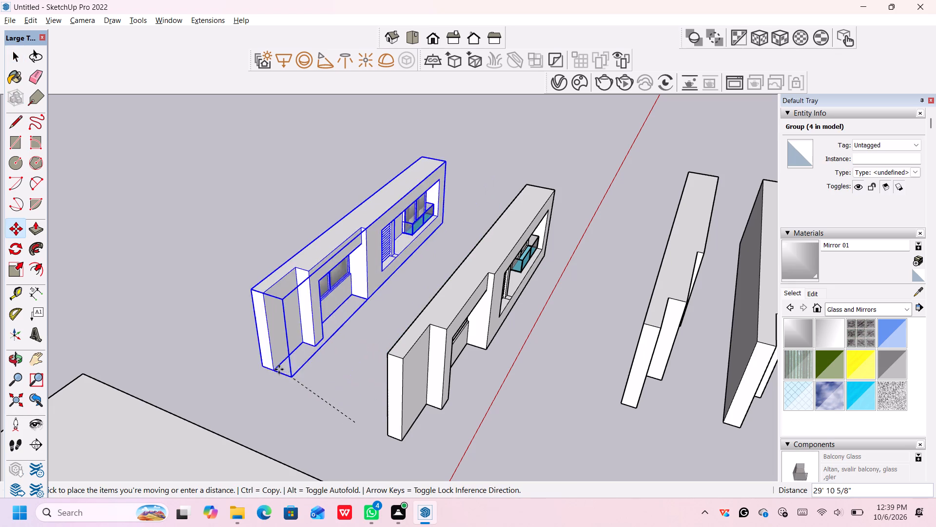
left_click(170, 302)
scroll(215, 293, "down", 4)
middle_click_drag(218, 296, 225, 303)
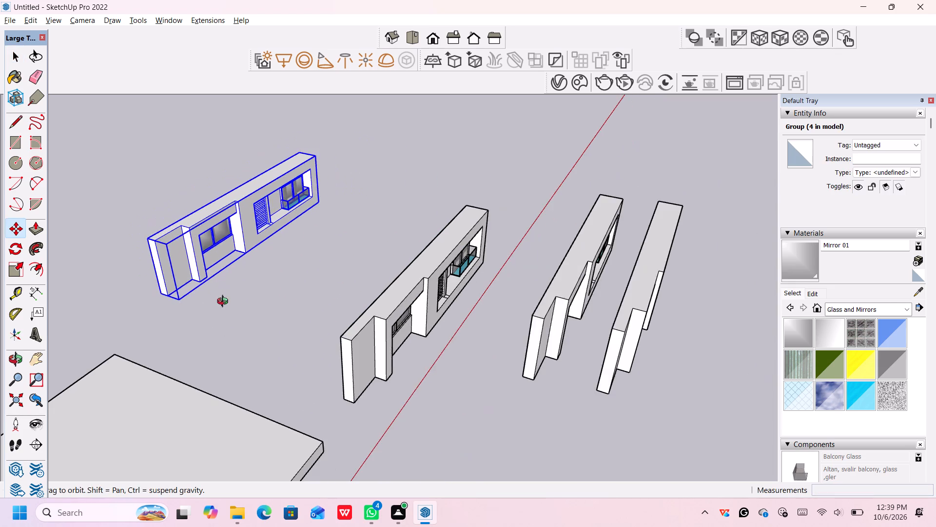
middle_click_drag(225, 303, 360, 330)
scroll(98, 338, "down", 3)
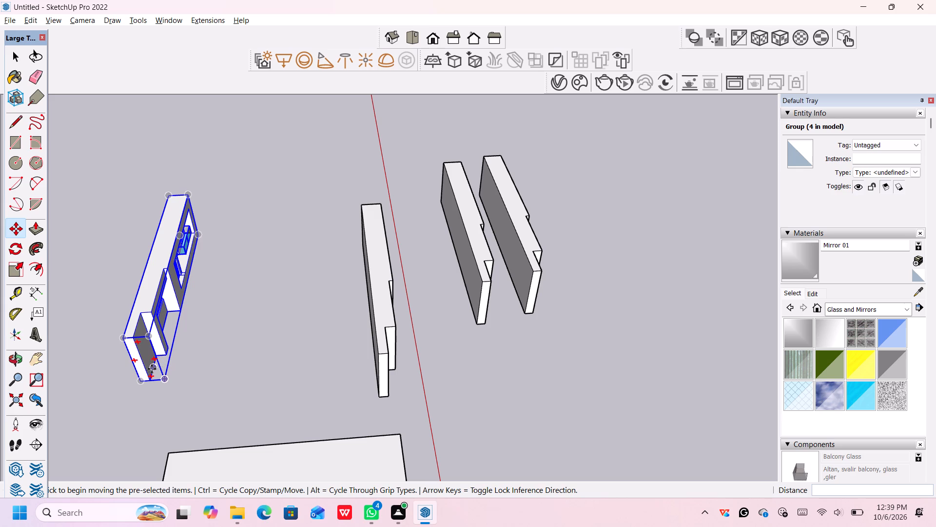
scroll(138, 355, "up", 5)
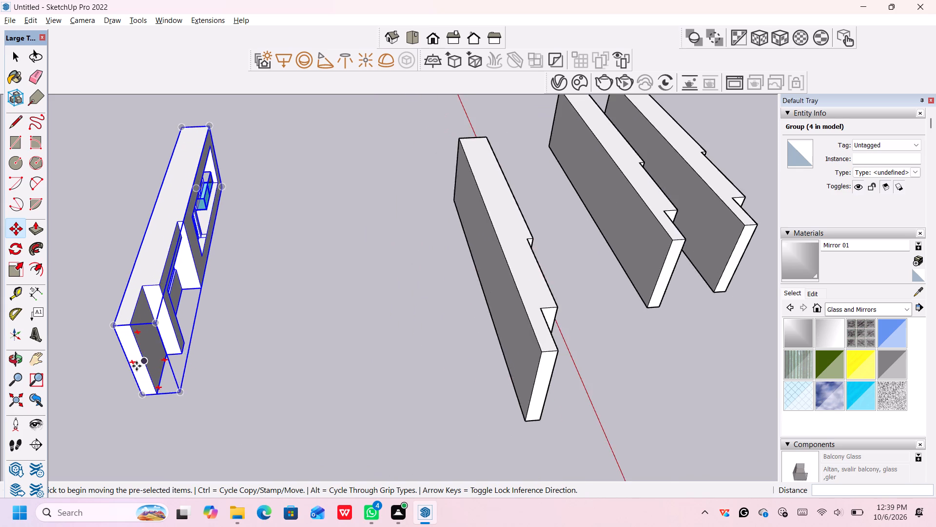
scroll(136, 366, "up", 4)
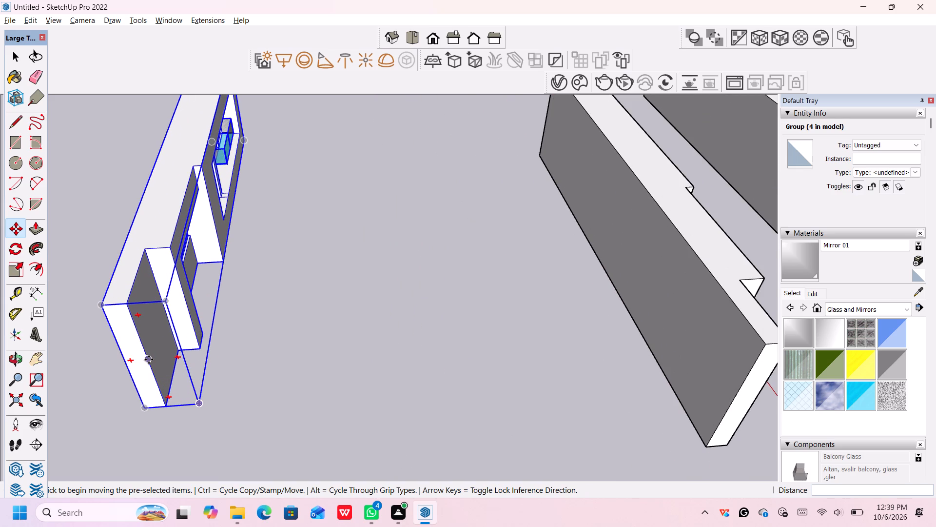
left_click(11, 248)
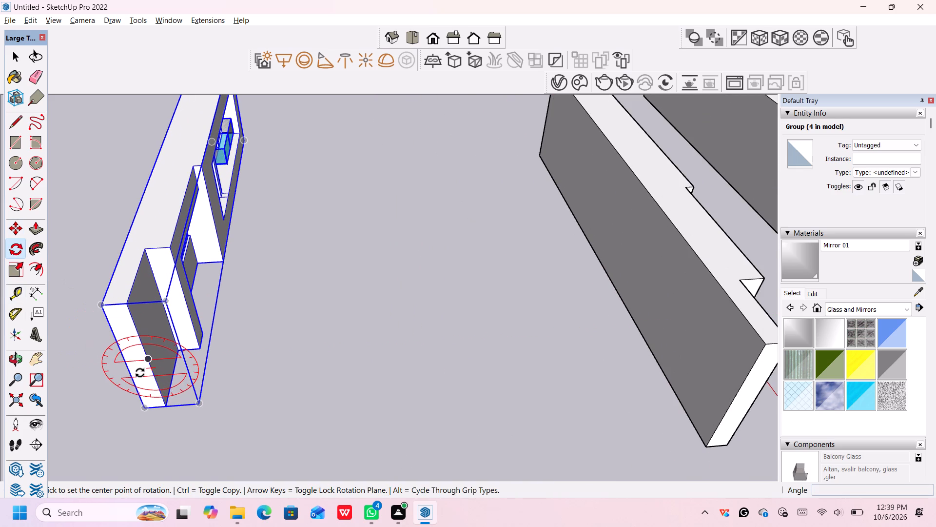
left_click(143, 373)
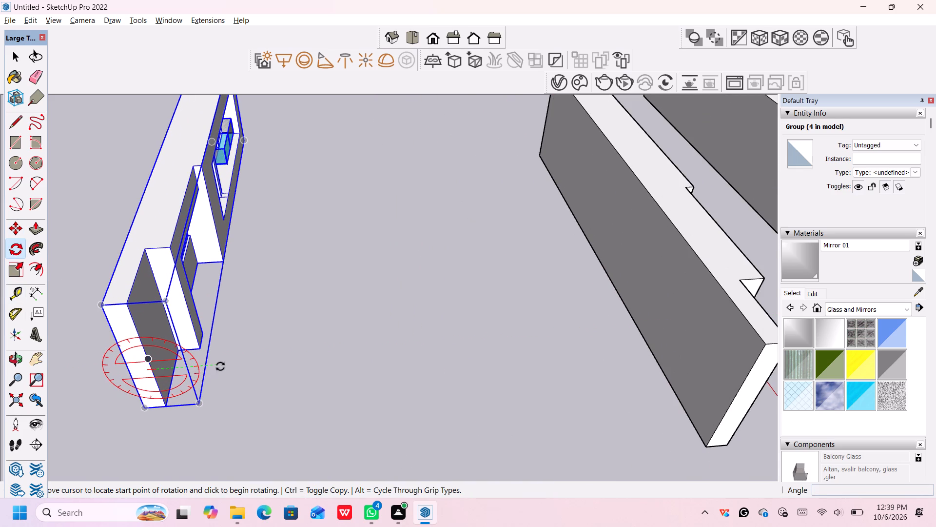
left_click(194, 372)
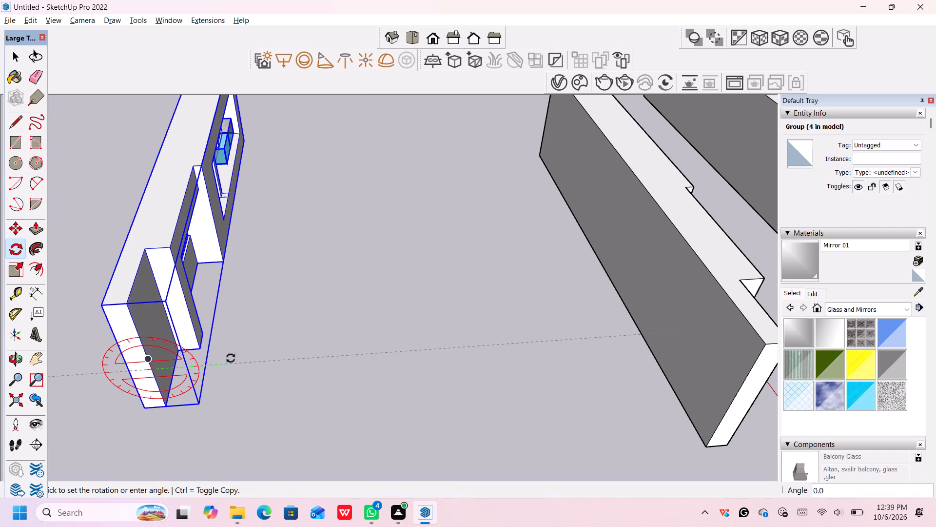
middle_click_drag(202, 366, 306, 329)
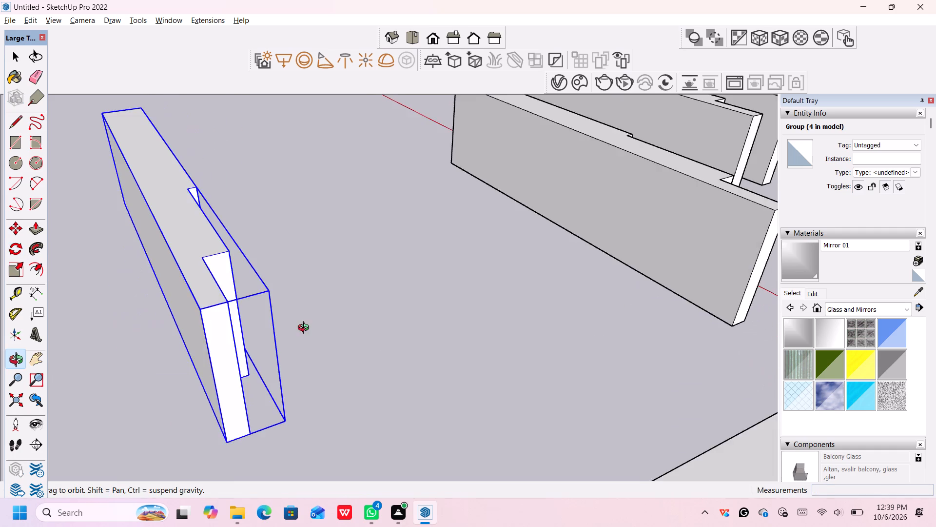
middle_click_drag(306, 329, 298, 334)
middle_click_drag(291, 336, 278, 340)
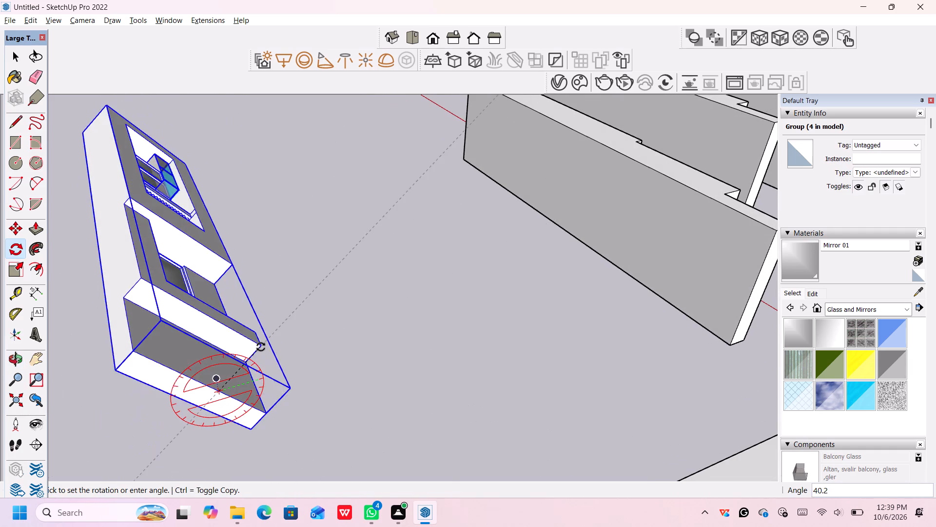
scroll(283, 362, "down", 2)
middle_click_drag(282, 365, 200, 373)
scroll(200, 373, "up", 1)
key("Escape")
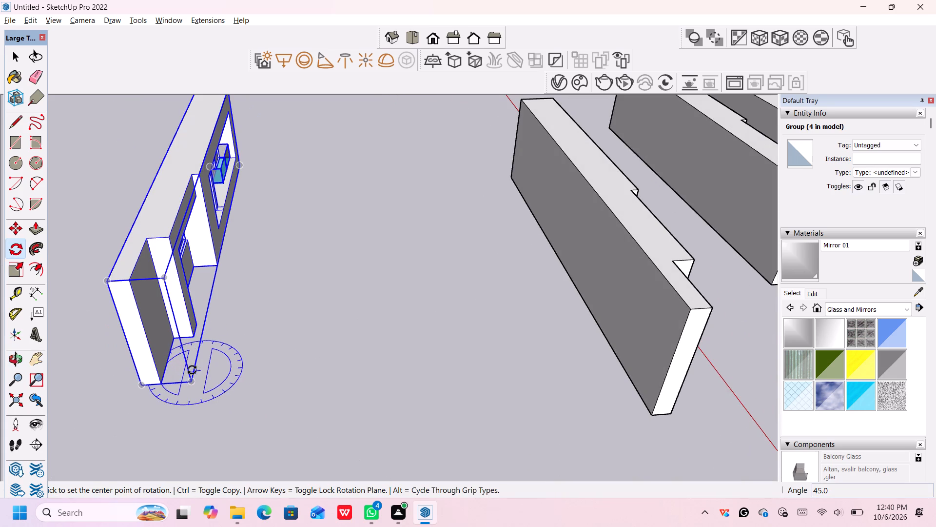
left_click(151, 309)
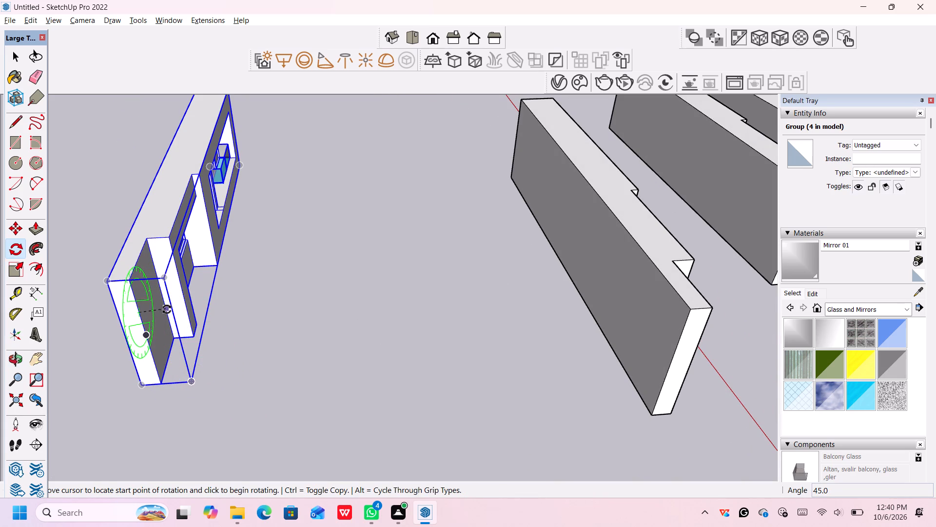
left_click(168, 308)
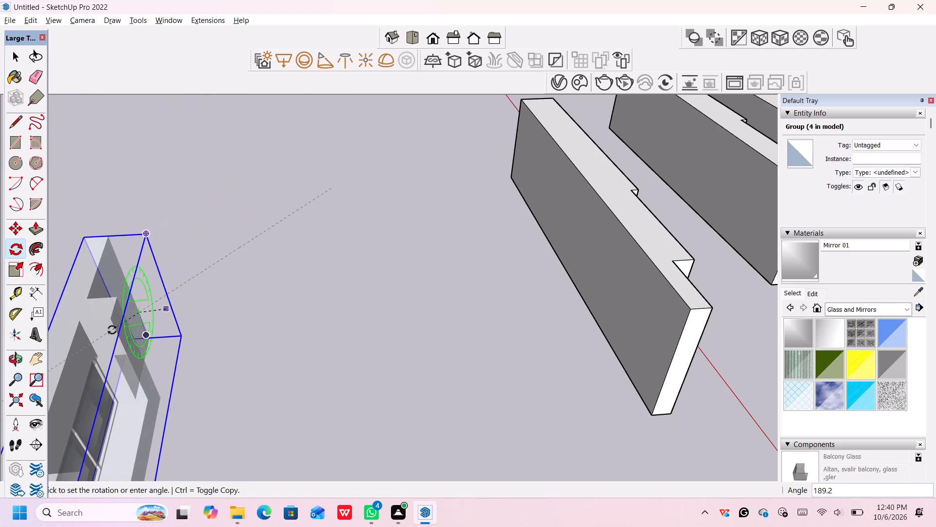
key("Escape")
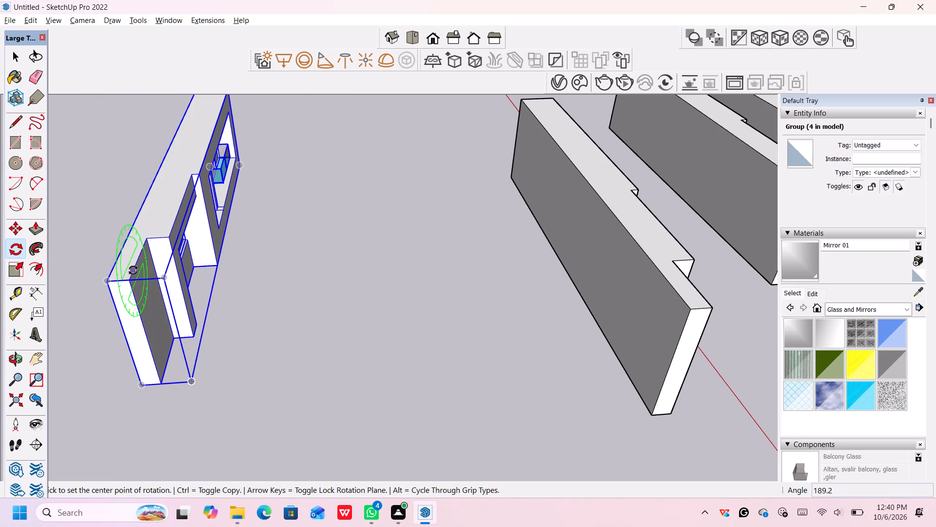
Rotate the selected, separately placed facade group 90° about a vertical axis at its top end.
left_click(130, 267)
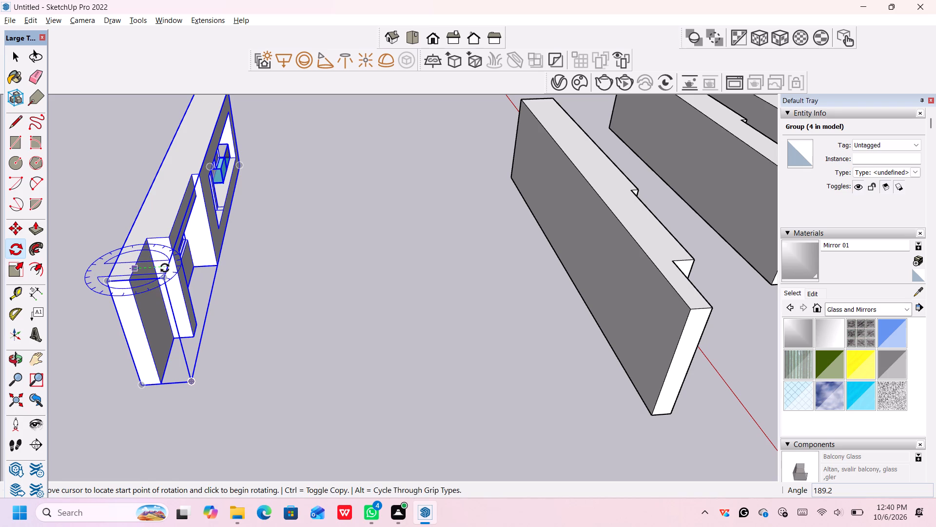
left_click(164, 268)
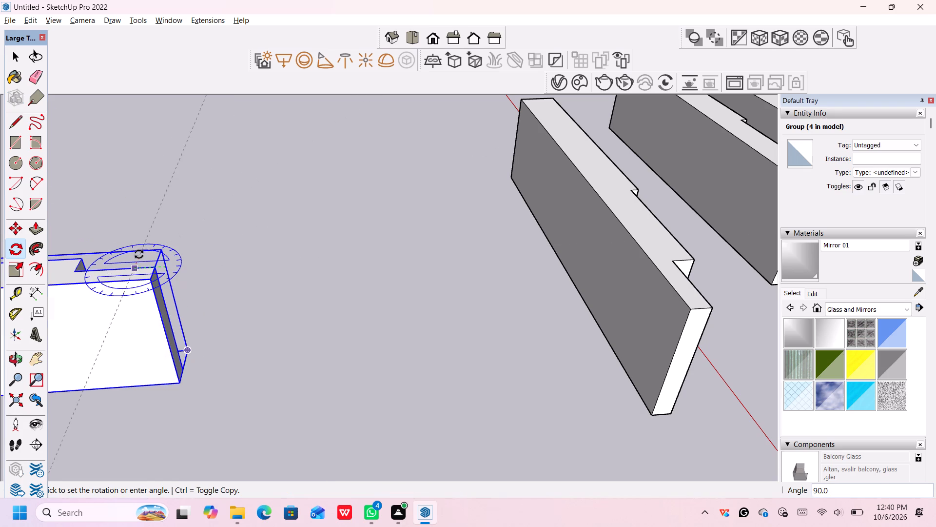
left_click(140, 256)
Rotate the same facade group 180° about a vertical axis at its top end, so its window side faces outward.
scroll(158, 280, "down", 6)
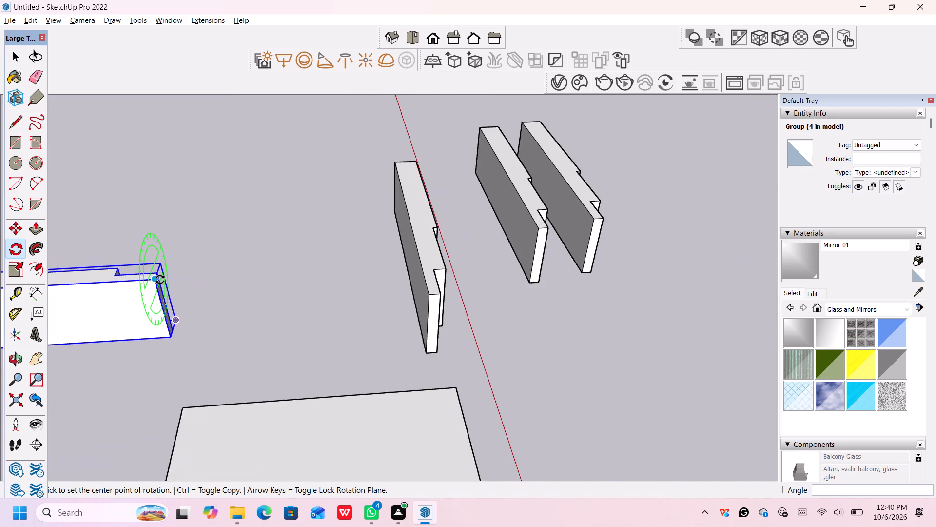
scroll(160, 280, "down", 5)
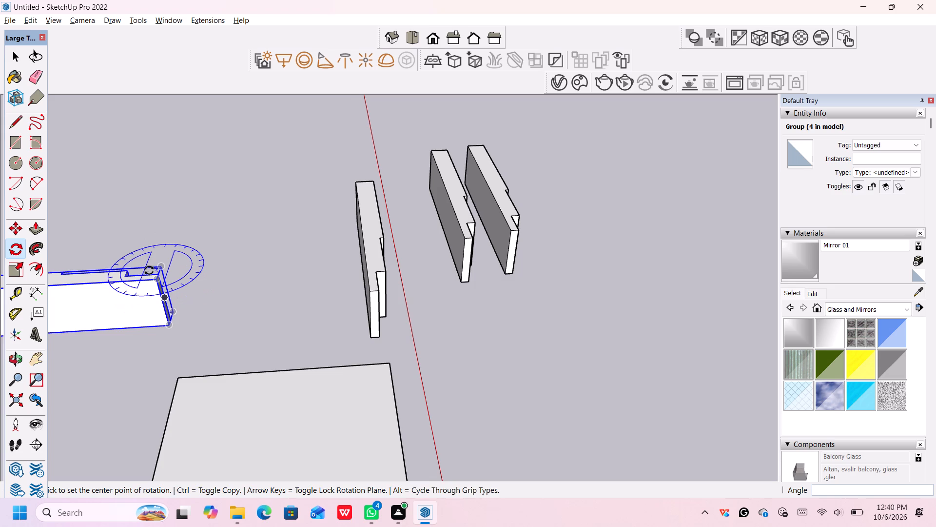
scroll(149, 270, "up", 4)
left_click(149, 271)
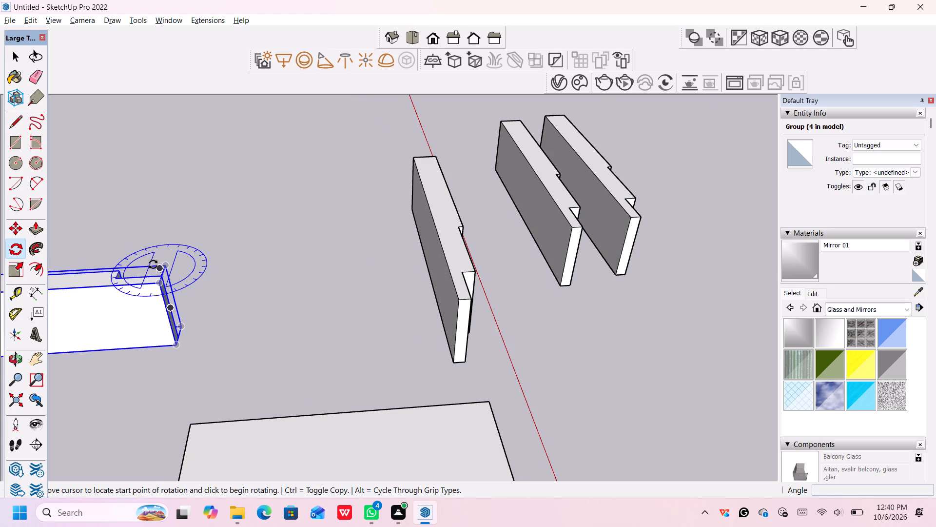
scroll(152, 273, "up", 10)
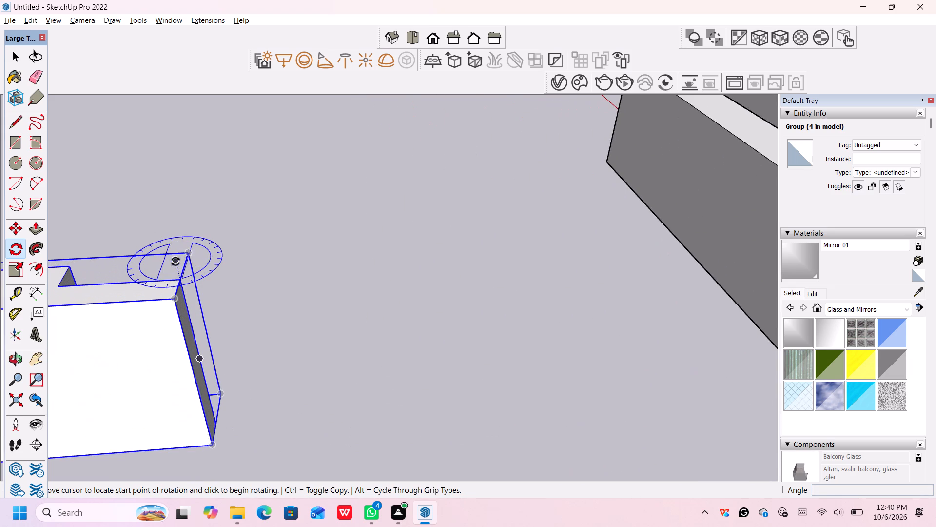
left_click(178, 262)
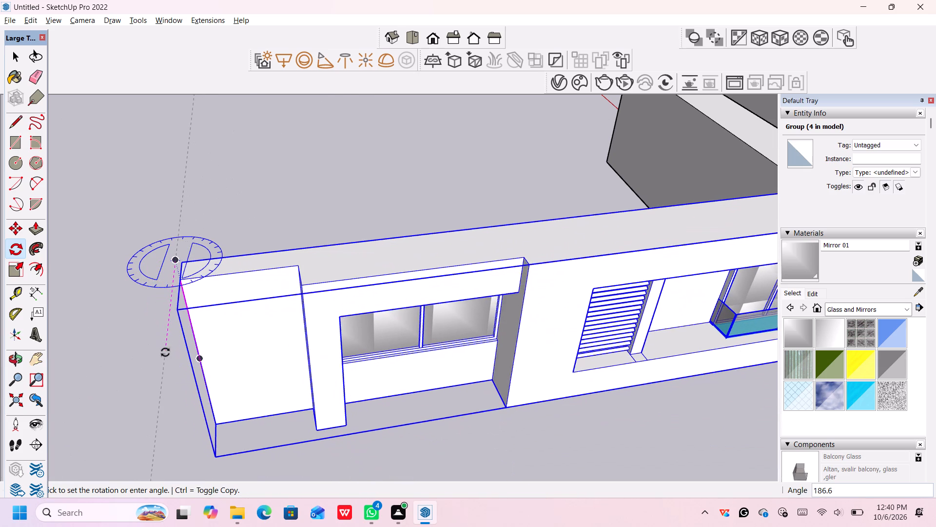
scroll(165, 352, "down", 1)
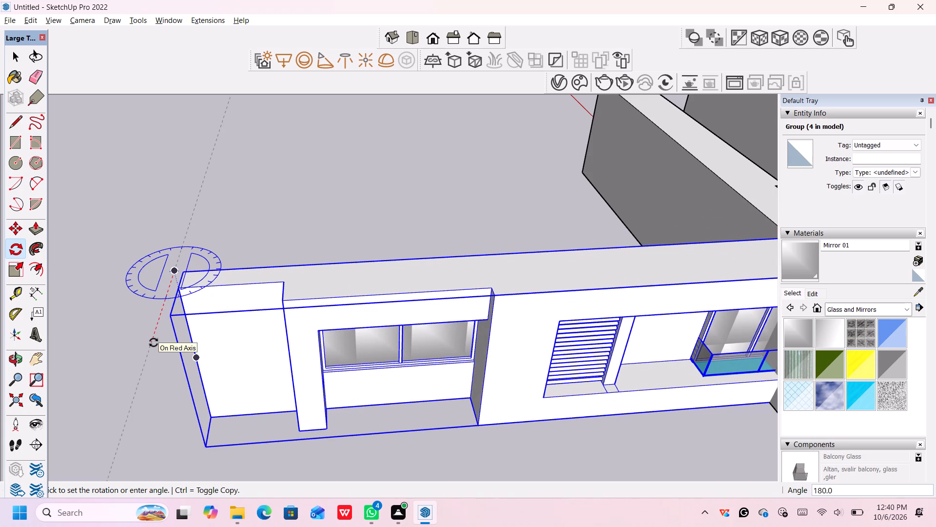
left_click(154, 343)
key("space")
Move the rotated facade about 20' 6" from its bottom corner at the balcony end to the nearest facade's bottom end corner, forming an L.
scroll(262, 326, "down", 4)
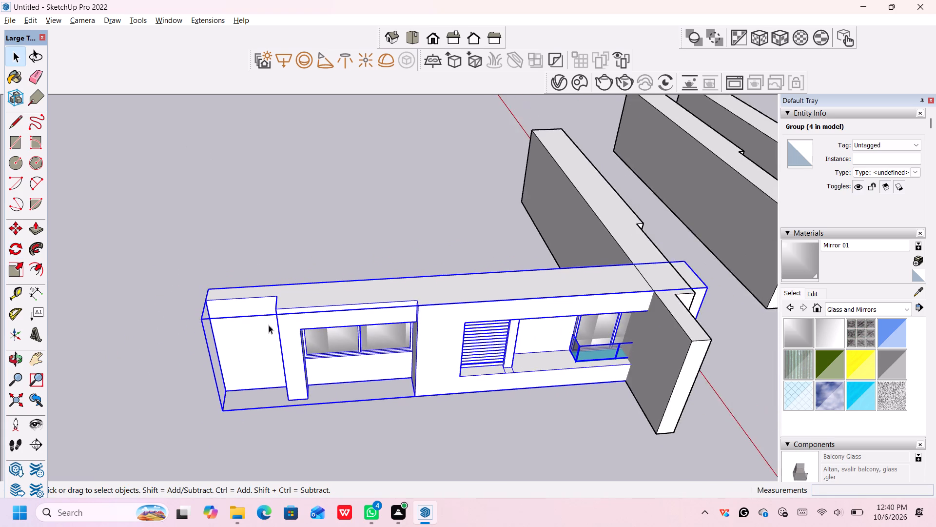
scroll(269, 325, "down", 4)
middle_click_drag(541, 295, 536, 295)
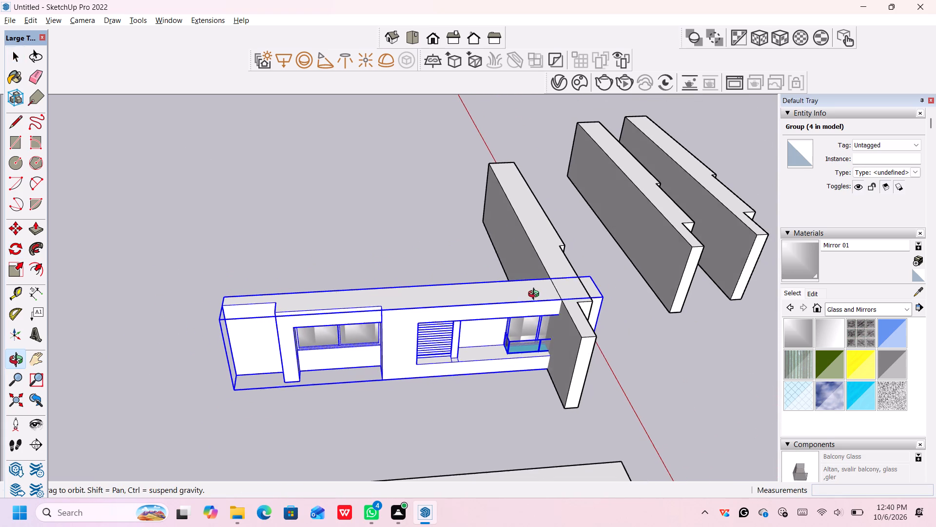
middle_click_drag(536, 295, 520, 290)
scroll(513, 301, "up", 1)
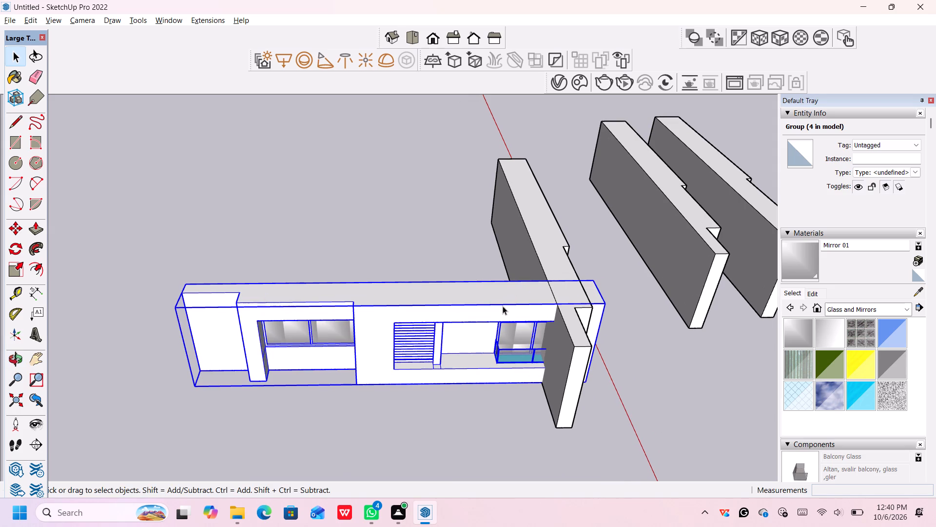
left_click(503, 306)
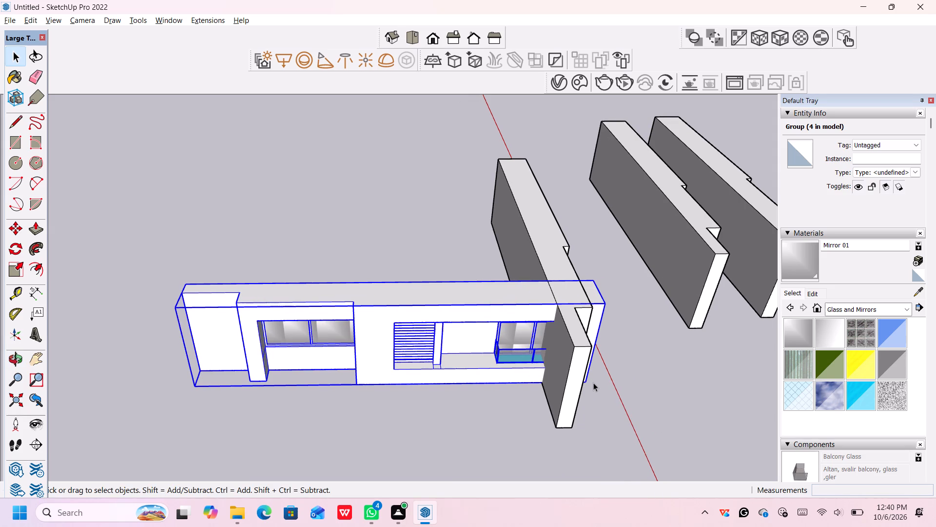
scroll(593, 383, "up", 6)
left_click(582, 380)
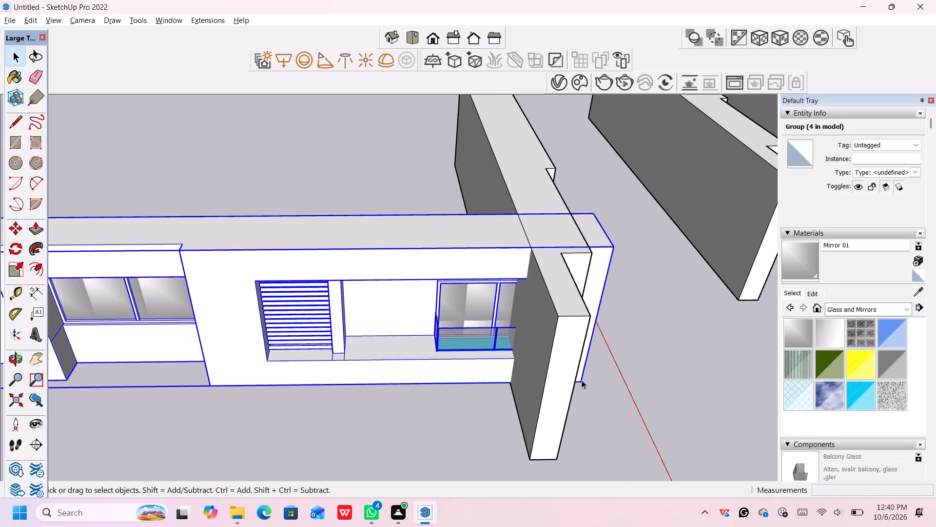
right_click(581, 380)
left_click(581, 380)
left_click(15, 226)
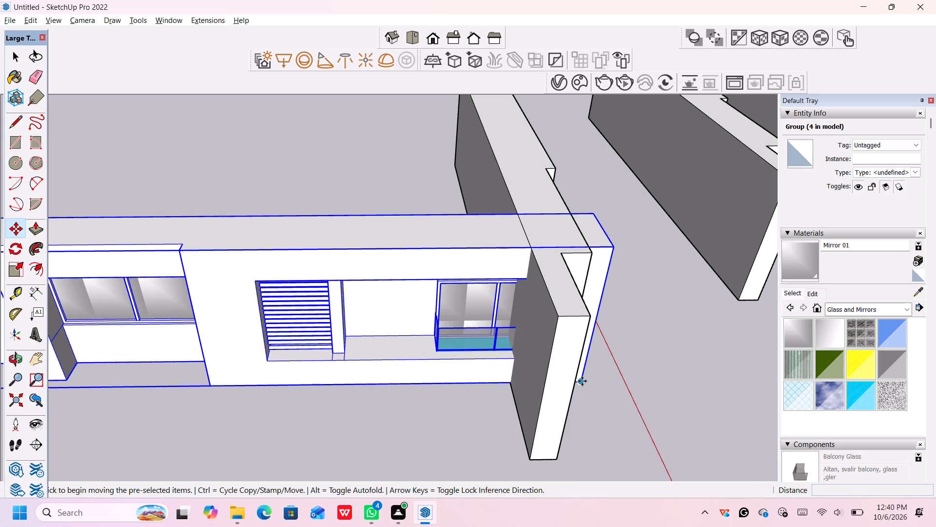
left_click(582, 381)
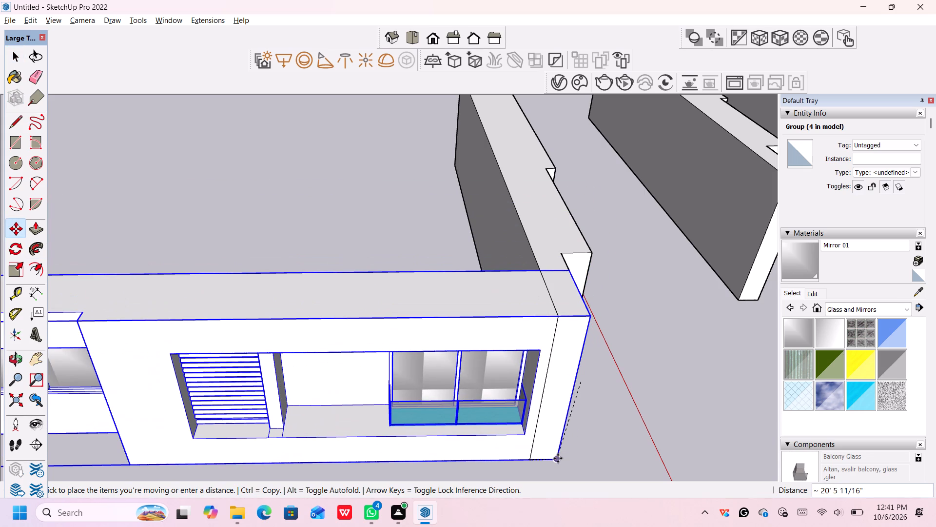
left_click(558, 458)
scroll(581, 366, "down", 5)
scroll(606, 343, "up", 1)
middle_click_drag(606, 344, 594, 356)
key("Escape")
scroll(576, 381, "down", 2)
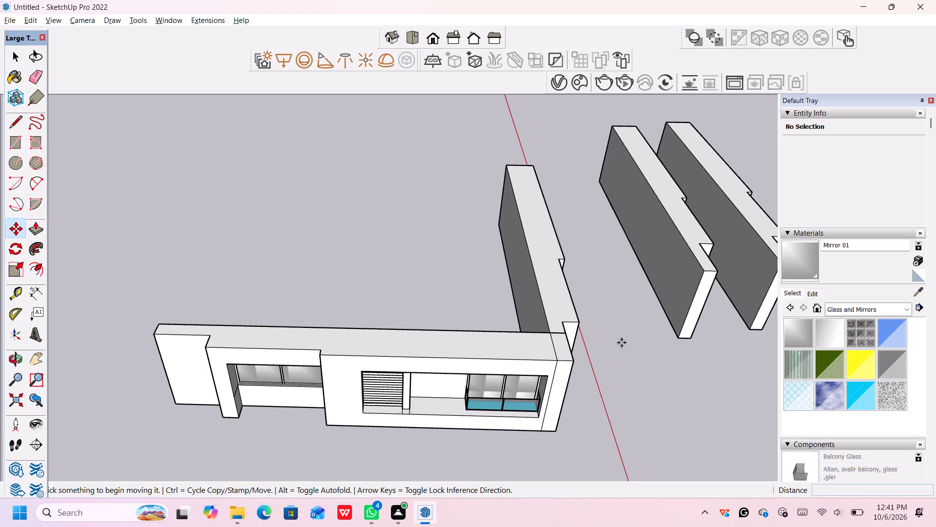
Inspect the joined corner of the L-shaped facade pair from the inner and outer sides.
middle_click_drag(622, 343, 340, 346)
middle_click_drag(331, 346, 327, 346)
middle_click_drag(499, 338, 214, 356)
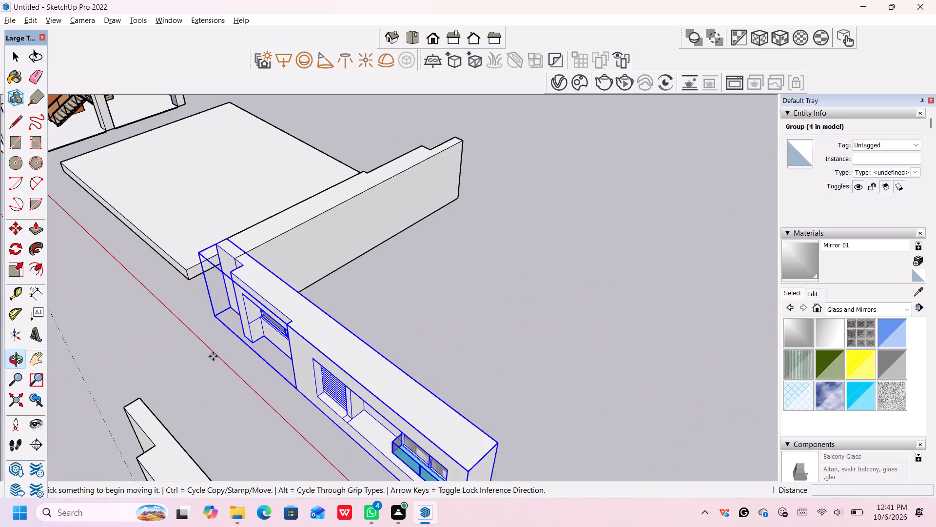
scroll(213, 357, "down", 1)
middle_click_drag(213, 360, 477, 373)
scroll(478, 354, "up", 3)
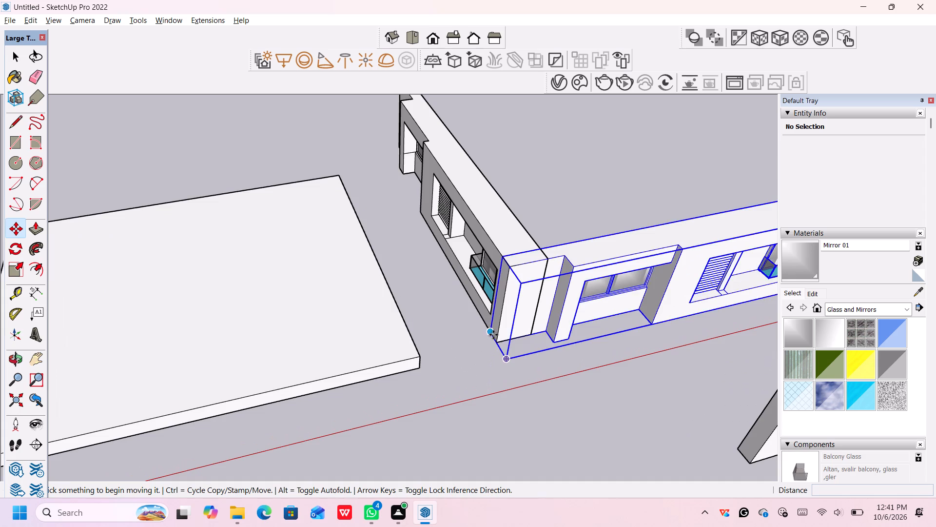
middle_click_drag(493, 335, 625, 327)
middle_click_drag(341, 265, 430, 247)
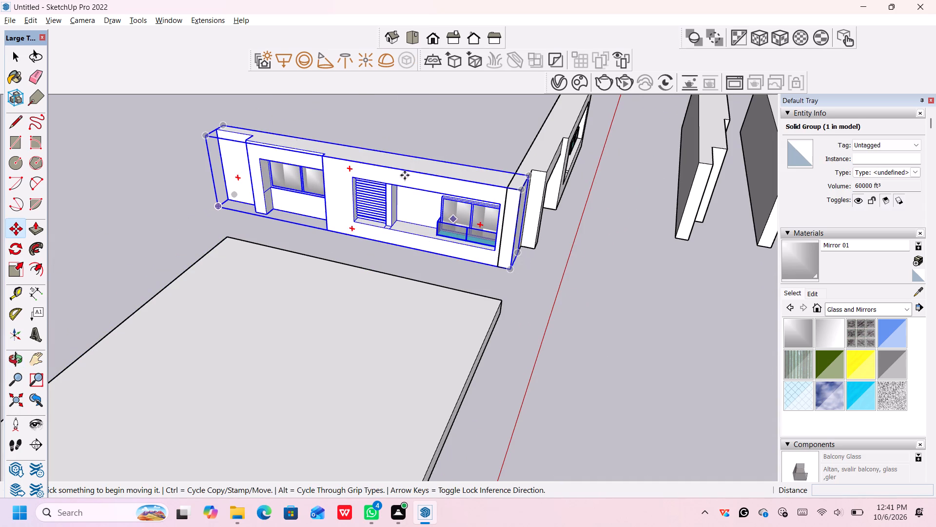
scroll(346, 196, "up", 3)
scroll(346, 197, "down", 1)
scroll(346, 197, "up", 2)
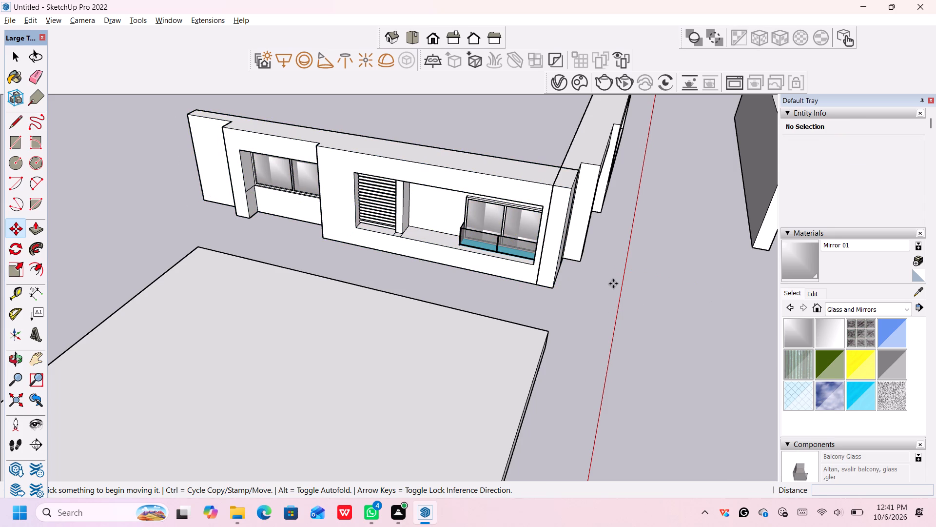
middle_click_drag(613, 284, 390, 299)
scroll(565, 342, "down", 5)
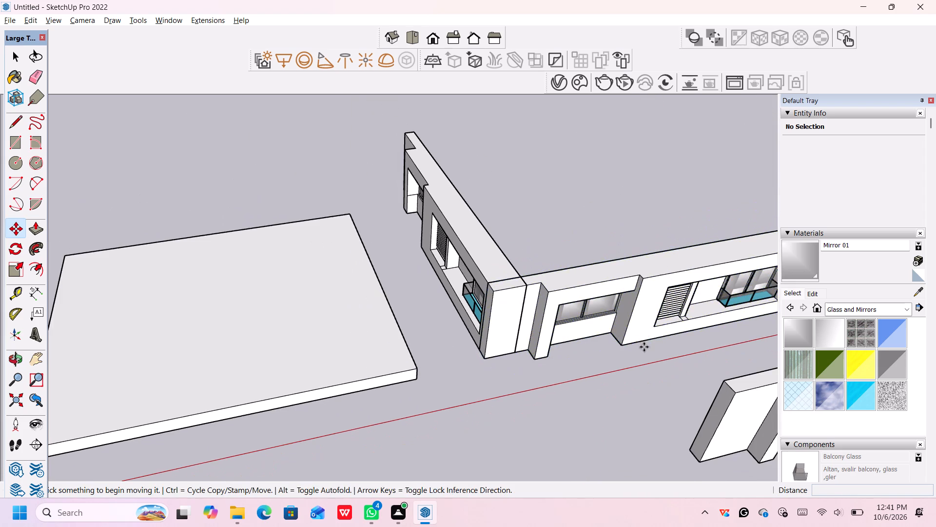
Move the nearer of the two loose parallel facades about 169' 6" across to the open side of the L.
middle_click_drag(643, 350, 210, 338)
scroll(306, 358, "down", 12)
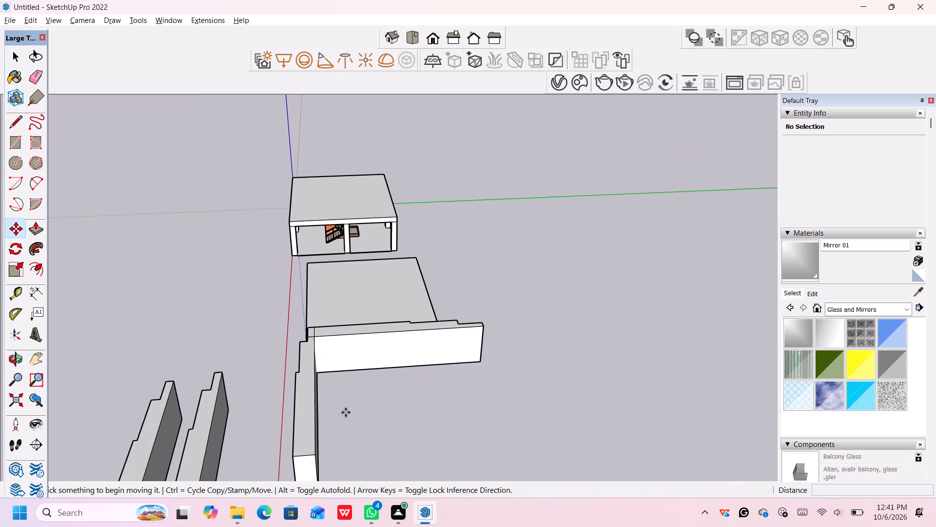
middle_click_drag(342, 409, 324, 363)
middle_click_drag(130, 402, 132, 400)
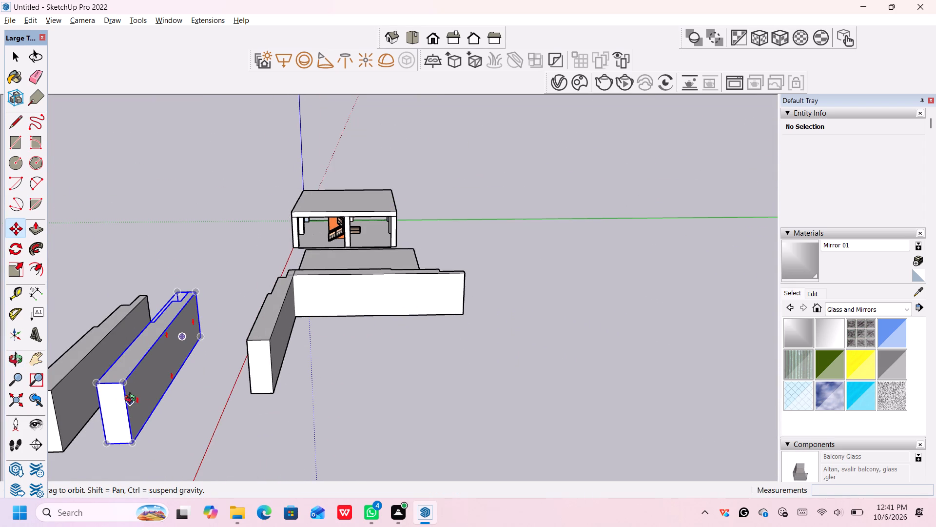
middle_click_drag(132, 400, 158, 439)
scroll(173, 407, "down", 6)
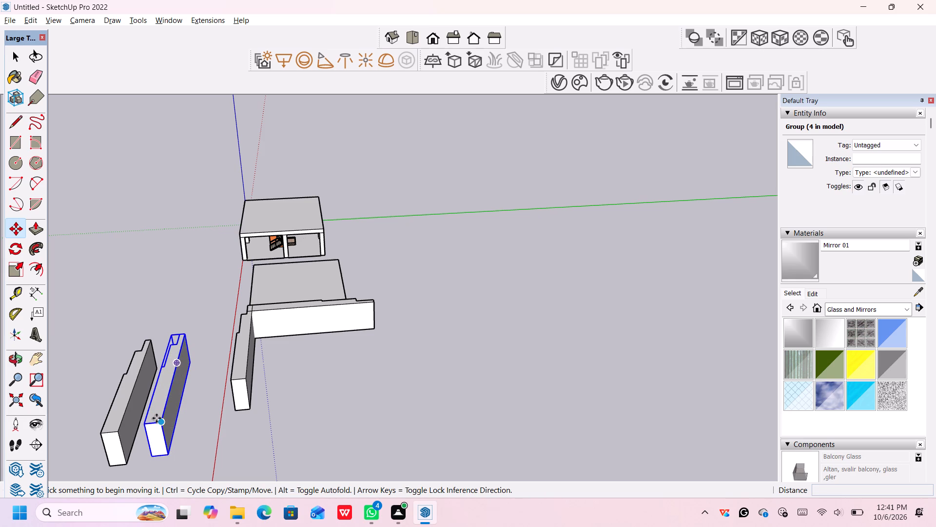
scroll(156, 417, "up", 1)
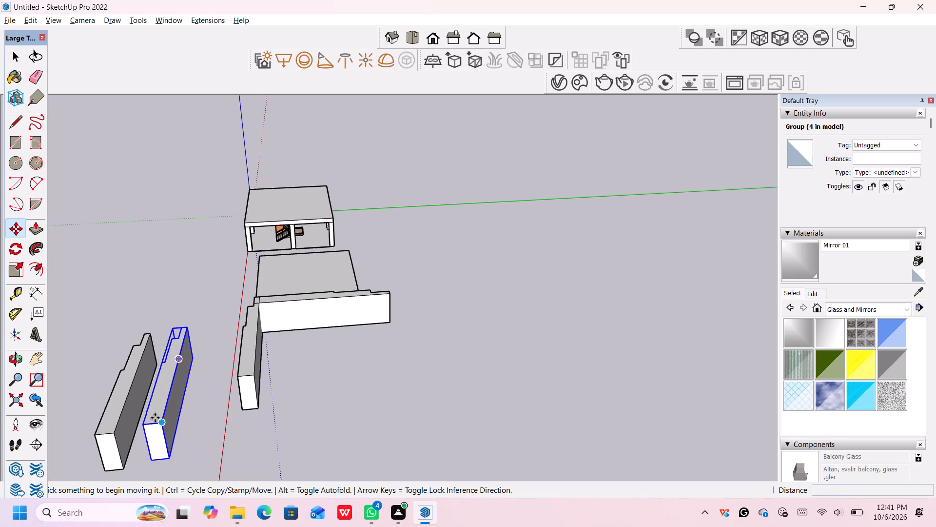
left_click(155, 418)
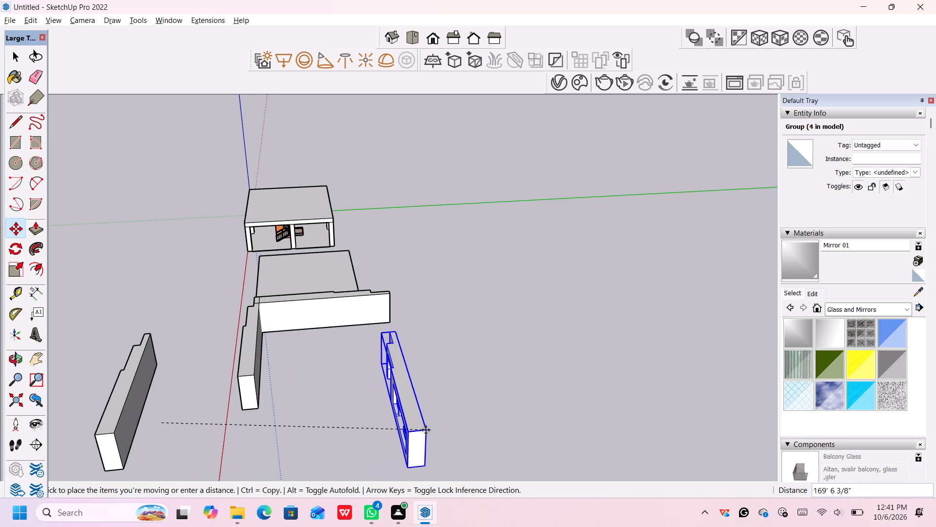
left_click(426, 430)
Rotate the moved facade 90° about a vertical axis near the middle of its top, so its window side faces away from the slabs.
scroll(370, 382, "up", 6)
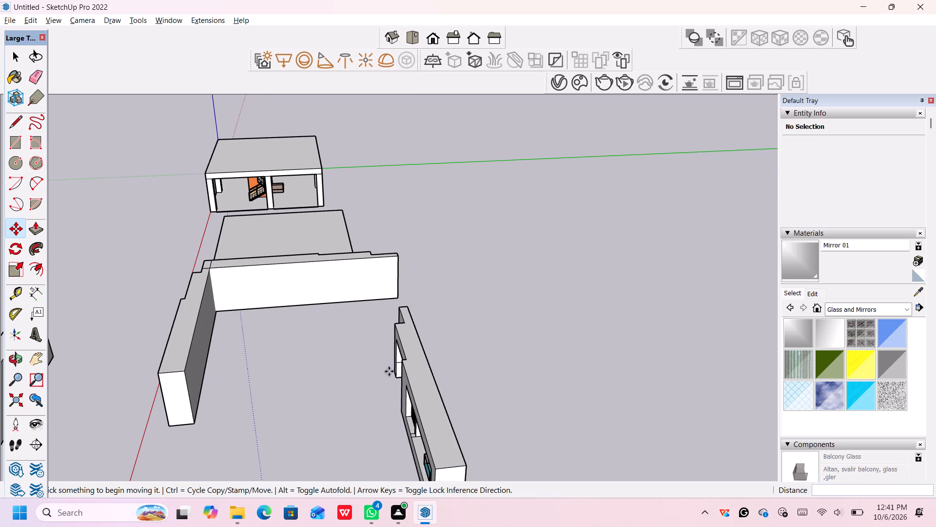
scroll(391, 356, "up", 1)
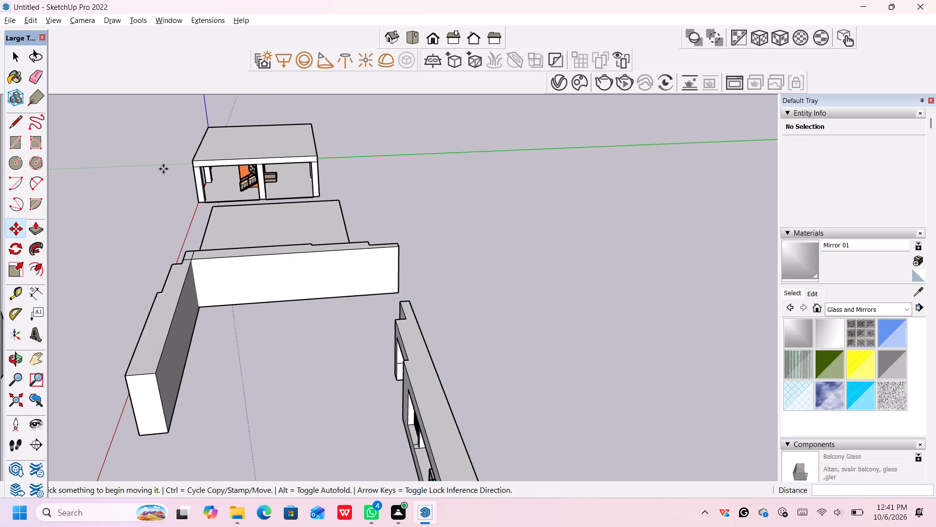
left_click(19, 246)
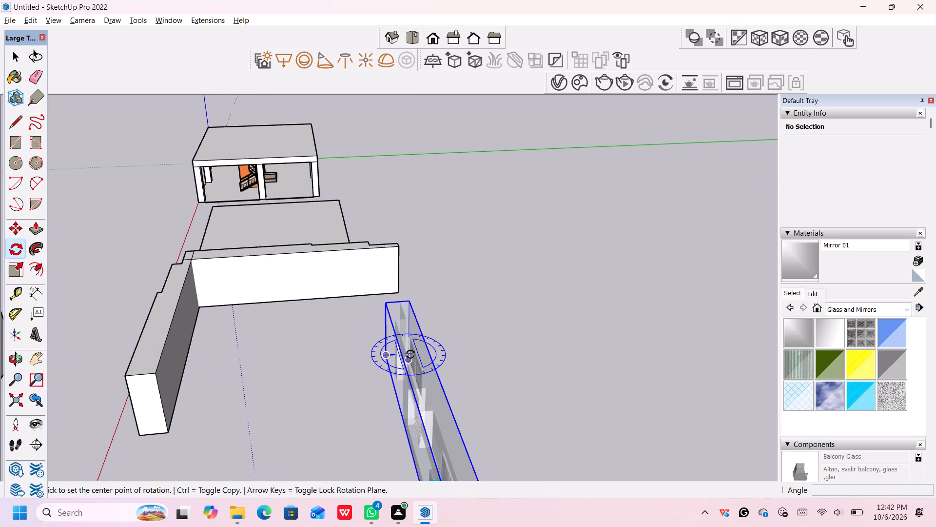
left_click(409, 354)
left_click(399, 352)
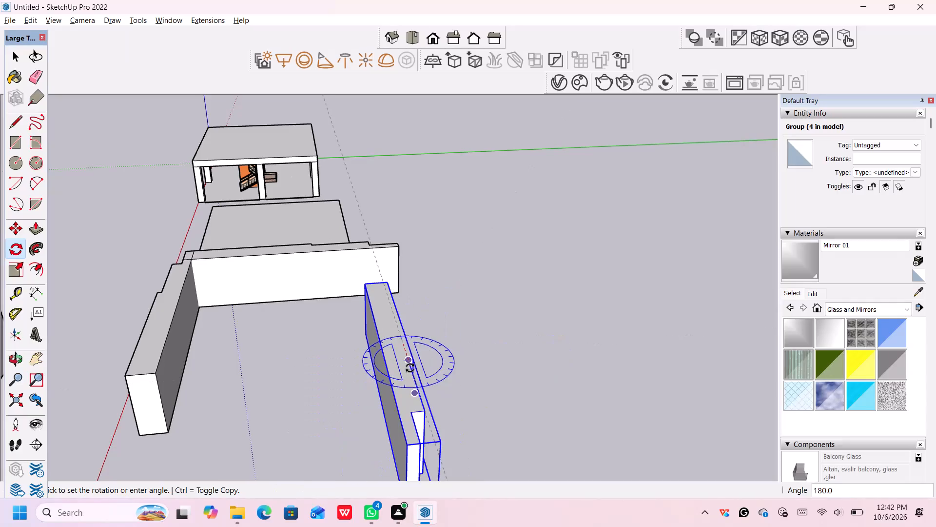
left_click(387, 366)
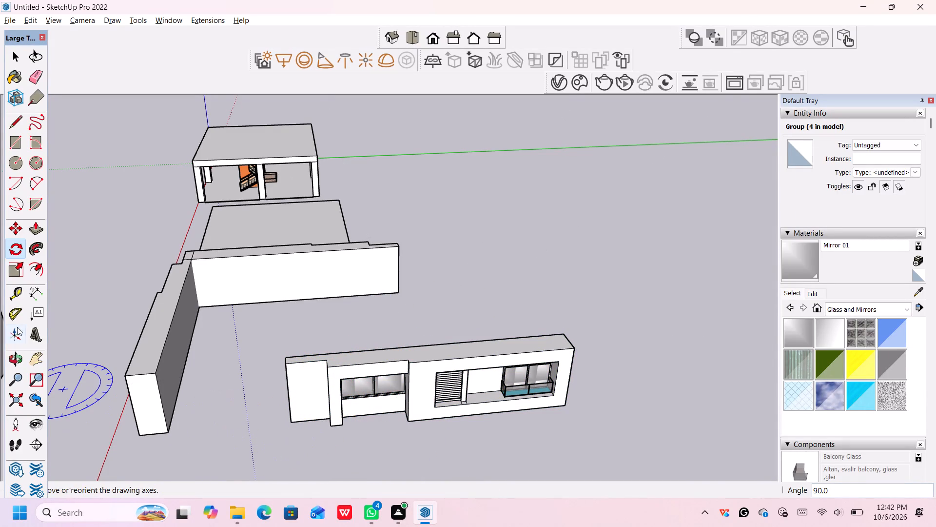
Move the rotated facade about 62' from its bottom end corner to the L's free bottom corner at the balcony end, forming a U.
left_click(13, 230)
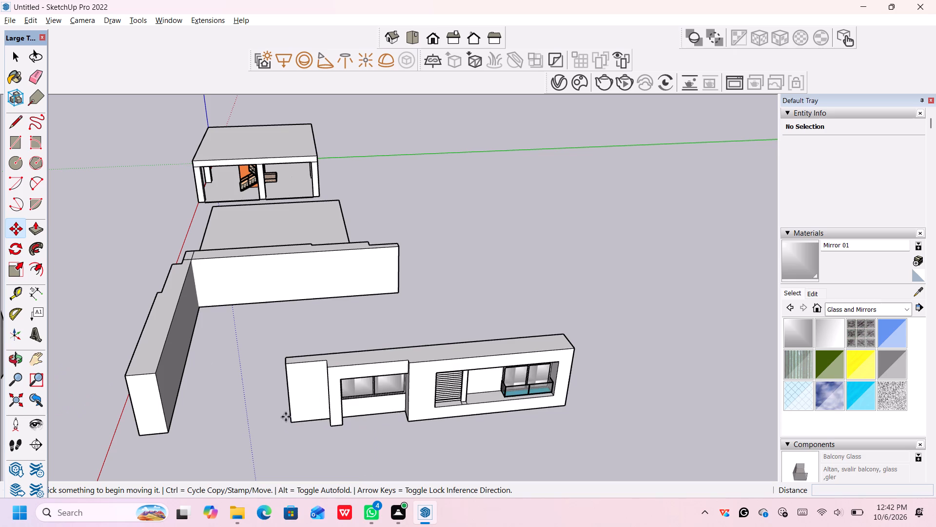
scroll(290, 420, "up", 7)
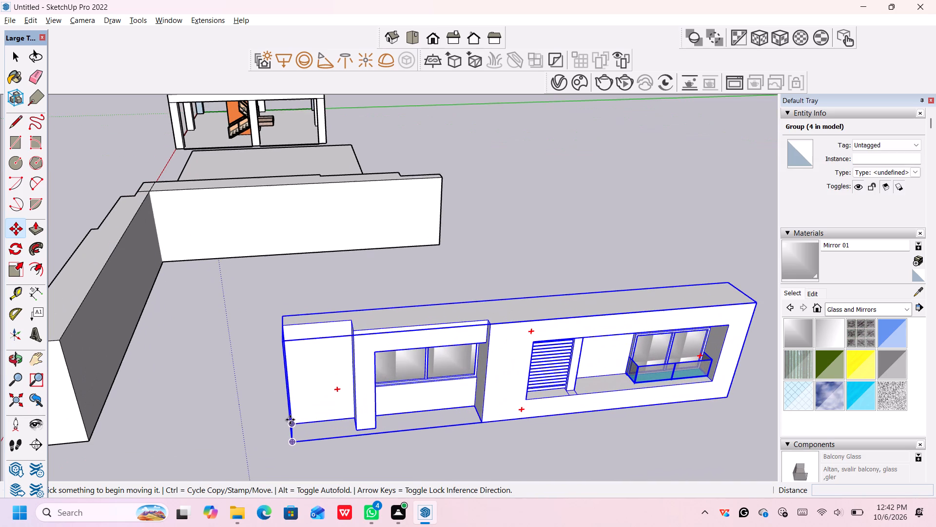
scroll(292, 424, "up", 1)
middle_click_drag(287, 423, 363, 423)
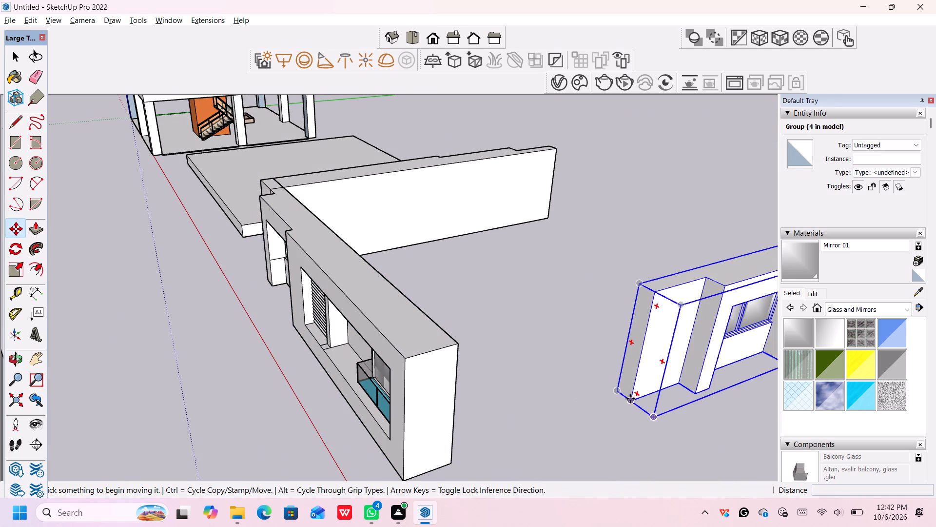
left_click(630, 399)
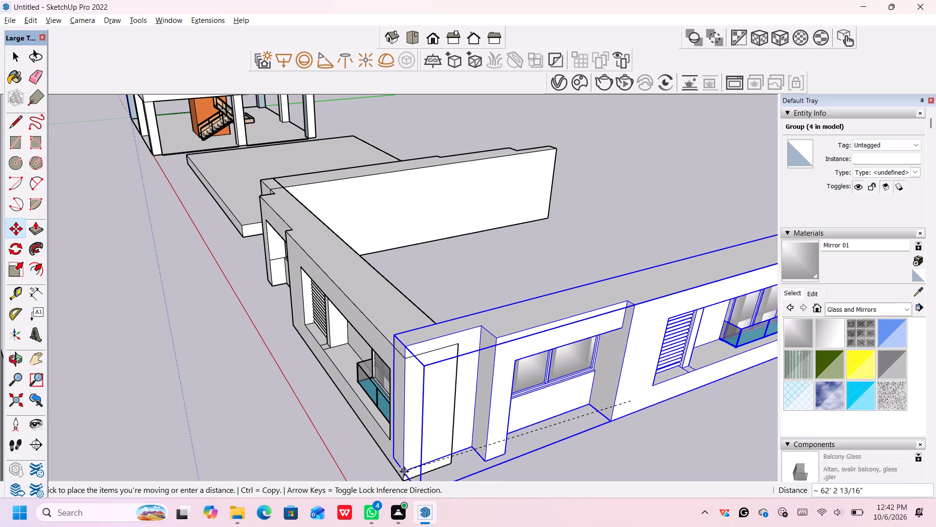
left_click(406, 477)
Examine the three joined facades from several sides, checking the new corner and the remaining open side.
scroll(441, 434, "down", 6)
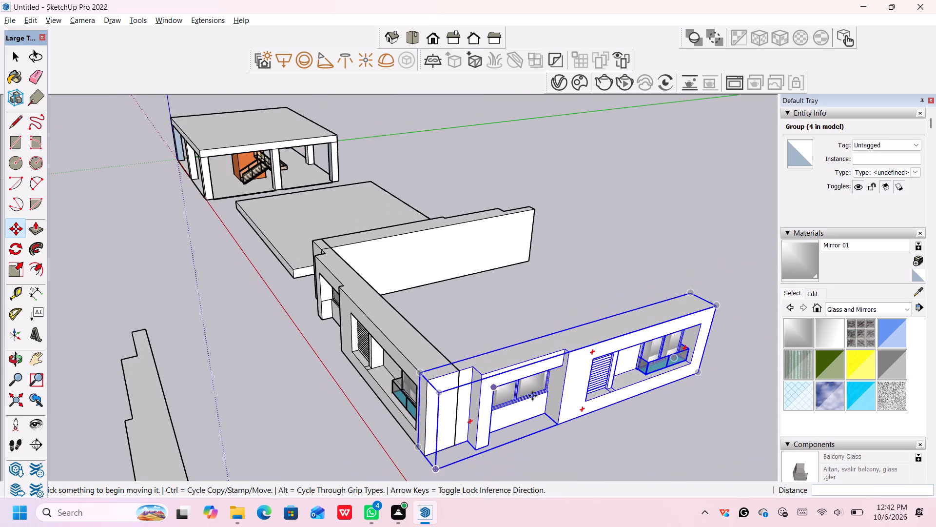
scroll(665, 429, "down", 2)
middle_click_drag(660, 433, 427, 407)
scroll(427, 407, "down", 1)
middle_click_drag(166, 344, 170, 345)
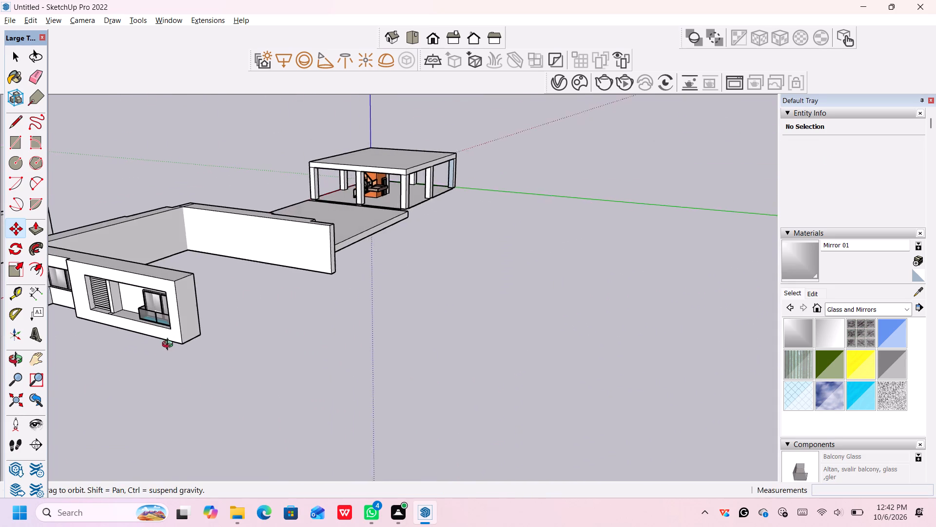
middle_click_drag(170, 345, 372, 362)
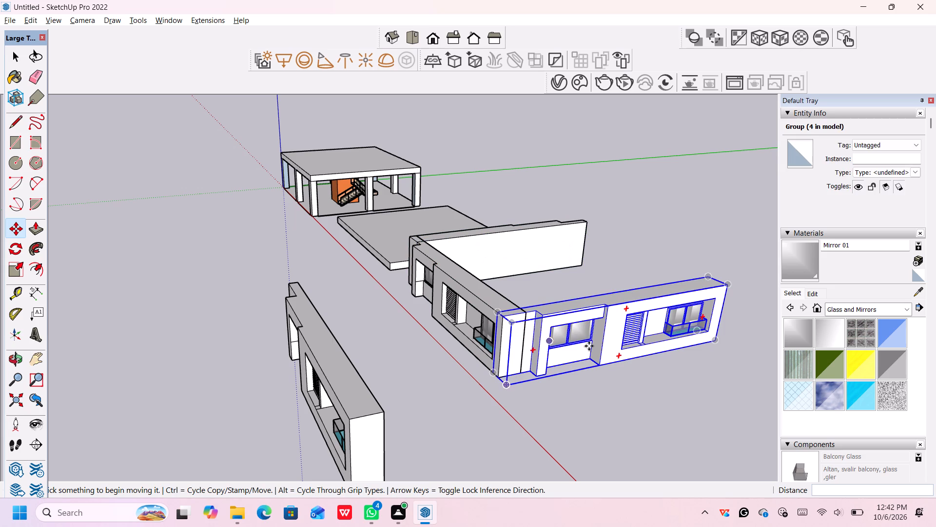
middle_click_drag(682, 397, 429, 405)
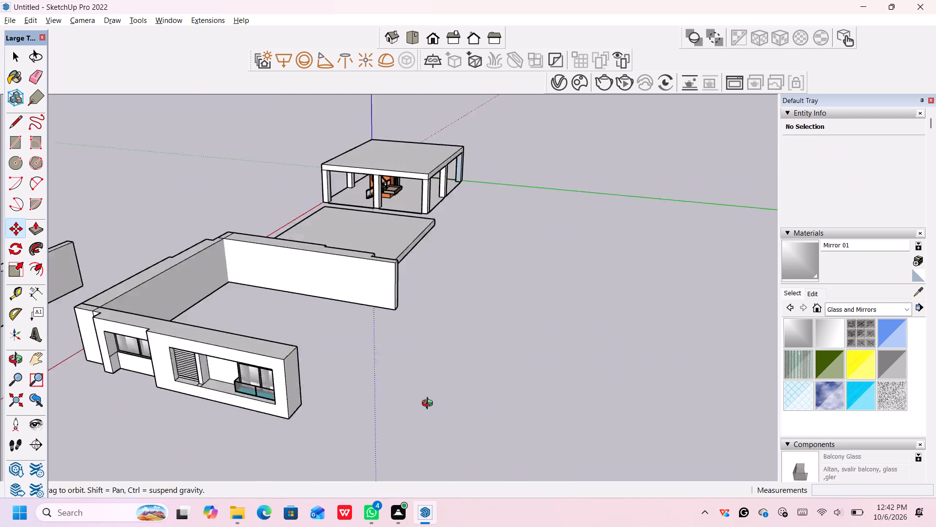
middle_click_drag(429, 405, 381, 401)
scroll(297, 343, "down", 8)
middle_click_drag(184, 321, 195, 324)
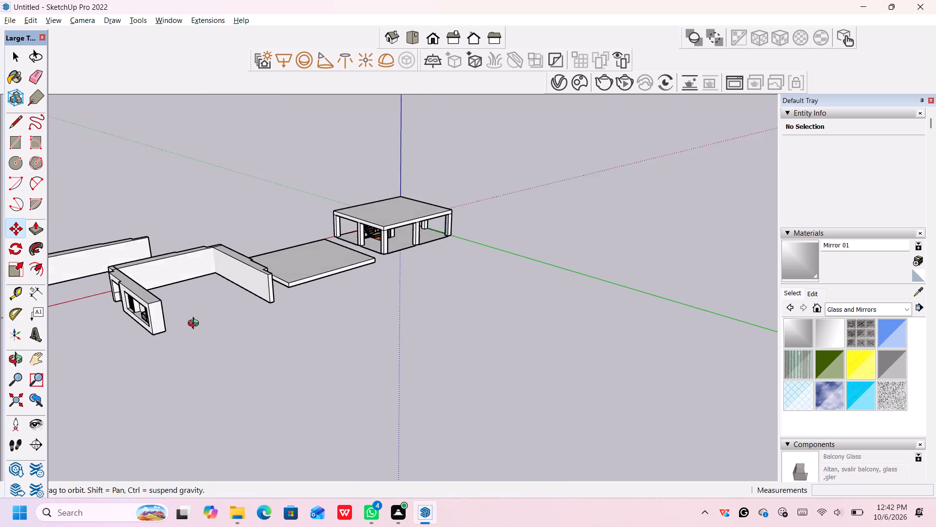
middle_click_drag(195, 324, 253, 328)
scroll(197, 345, "down", 3)
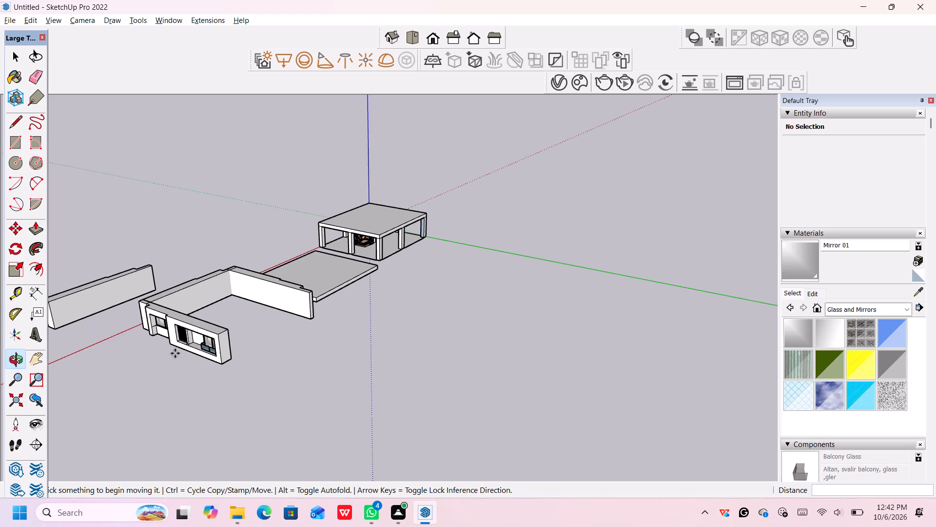
middle_click_drag(175, 353, 343, 370)
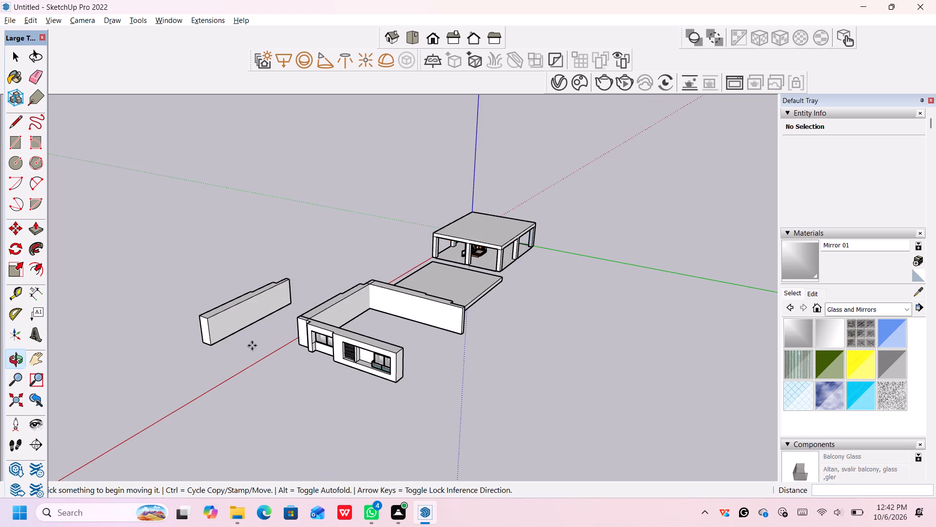
Move the last loose facade about 343' 7" across the U to clear space beyond its open side.
scroll(252, 345, "up", 6)
scroll(255, 343, "down", 1)
scroll(255, 343, "up", 2)
middle_click_drag(365, 385, 282, 377)
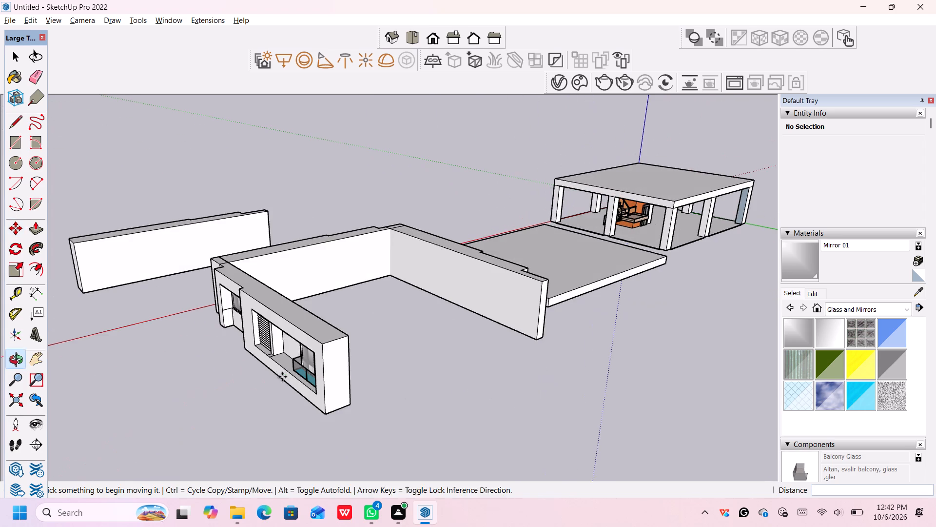
middle_click_drag(247, 349, 267, 404)
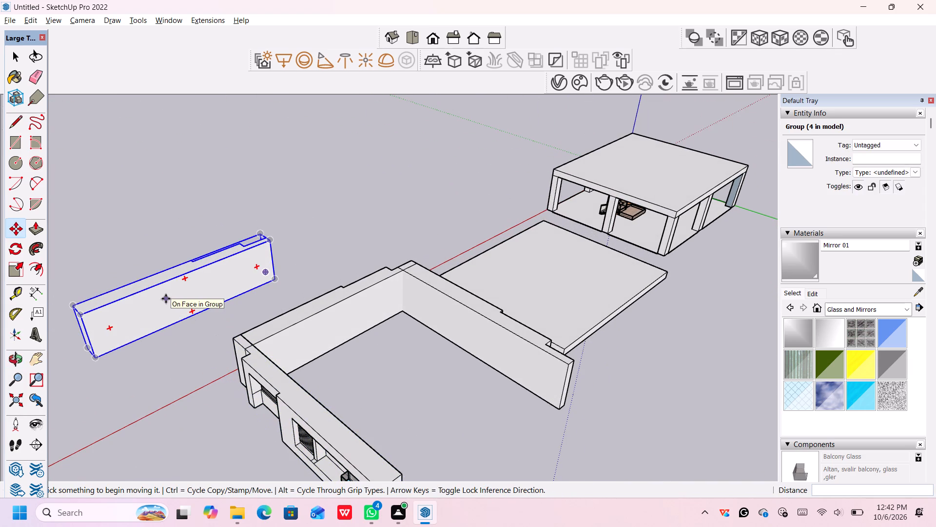
scroll(166, 299, "down", 2)
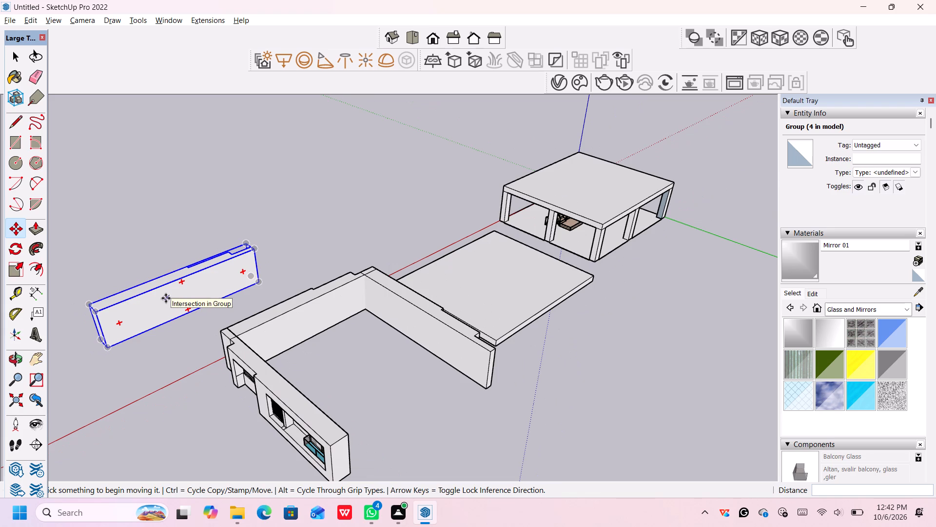
left_click(166, 298)
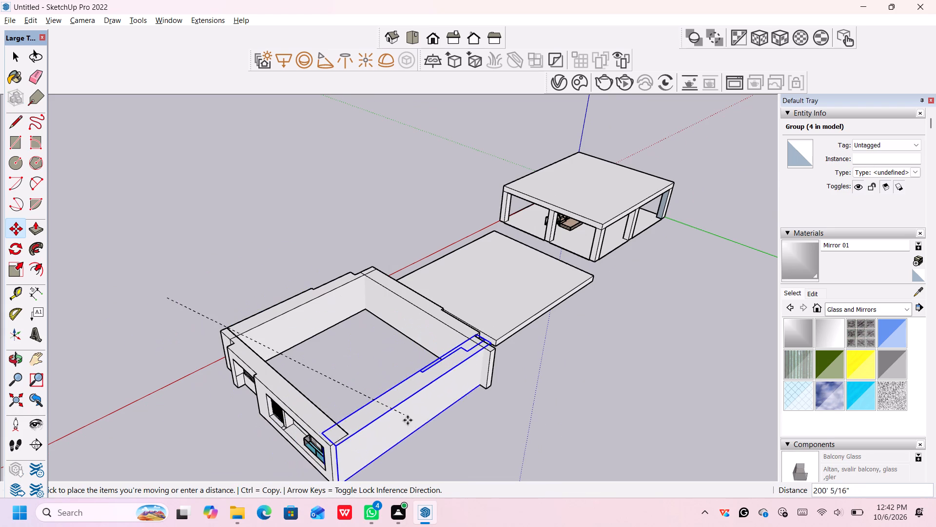
scroll(571, 411, "down", 3)
middle_click_drag(568, 407, 566, 405)
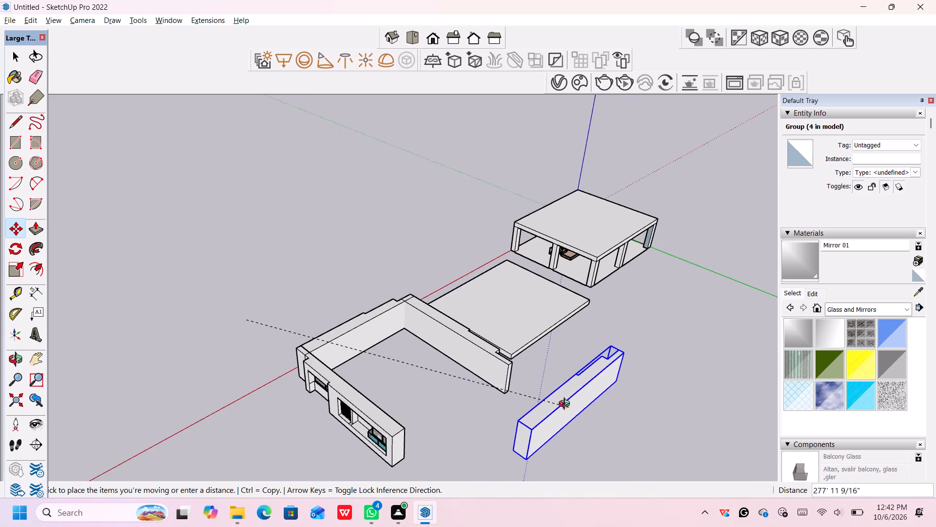
middle_click_drag(566, 405, 547, 372)
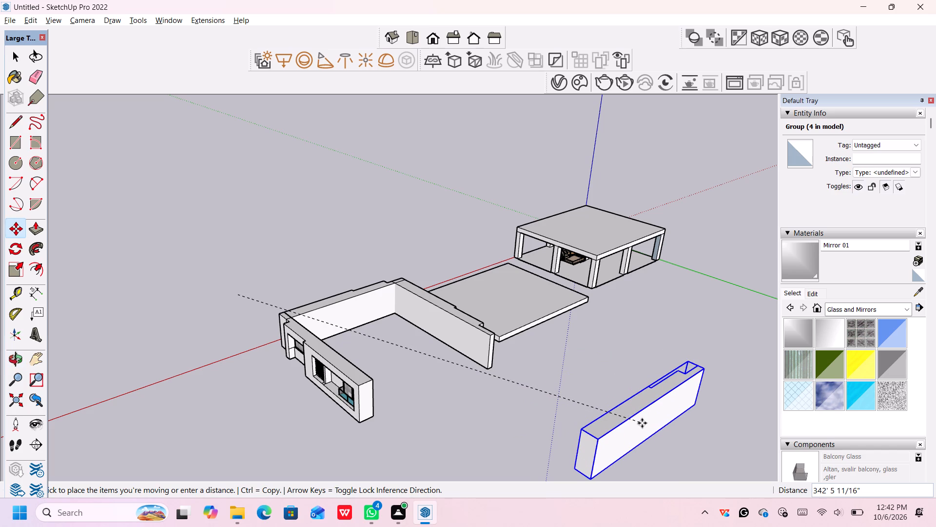
left_click(643, 423)
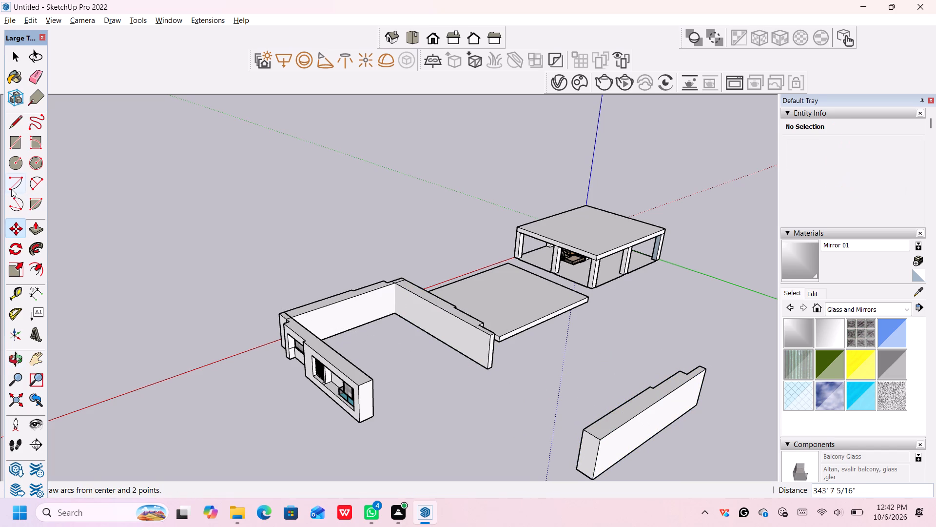
Rotate the loose facade 180° about a vertical axis near the middle of its top, so its window side faces outward.
left_click(15, 248)
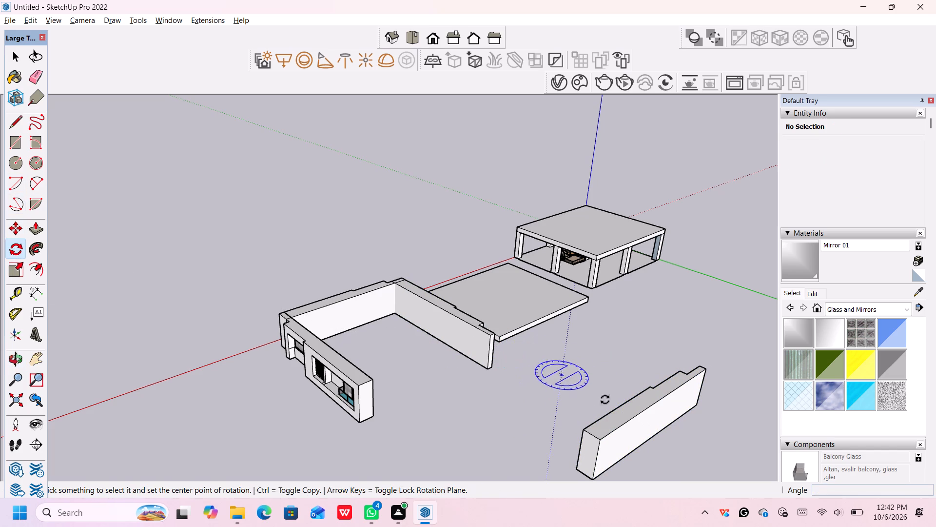
left_click(624, 404)
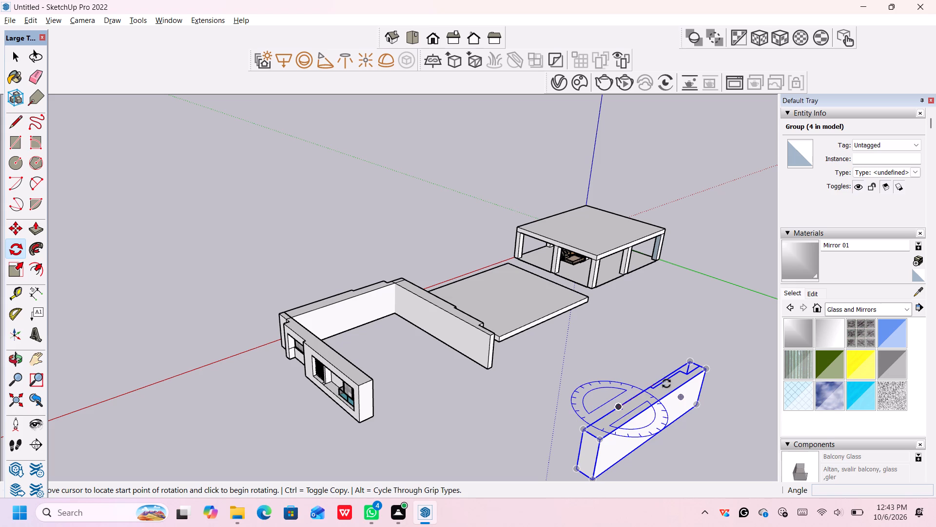
left_click(637, 400)
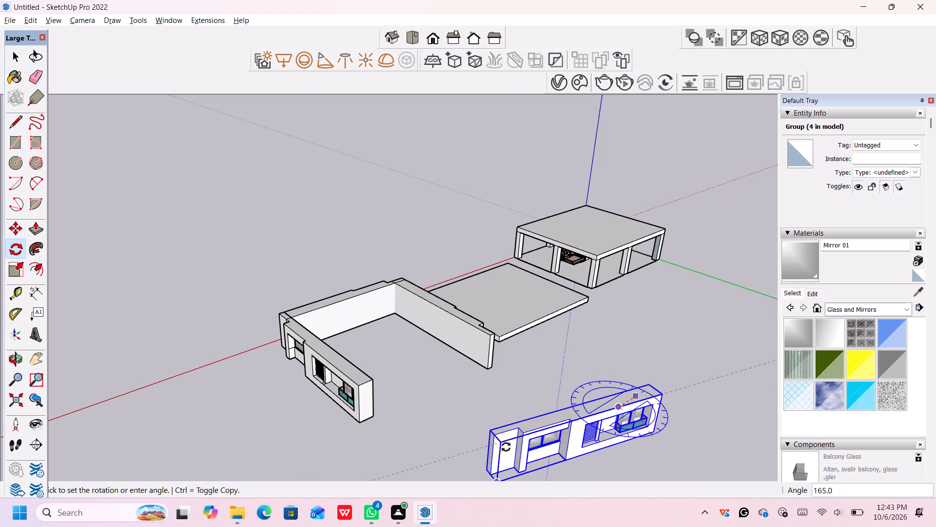
left_click(516, 472)
scroll(595, 434, "down", 3)
middle_click_drag(597, 440, 588, 430)
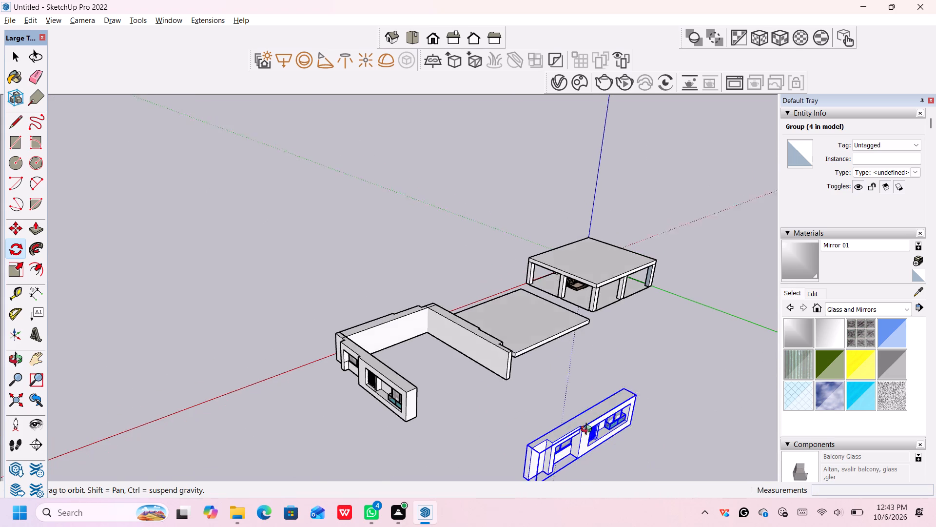
middle_click_drag(588, 430, 582, 421)
key("space")
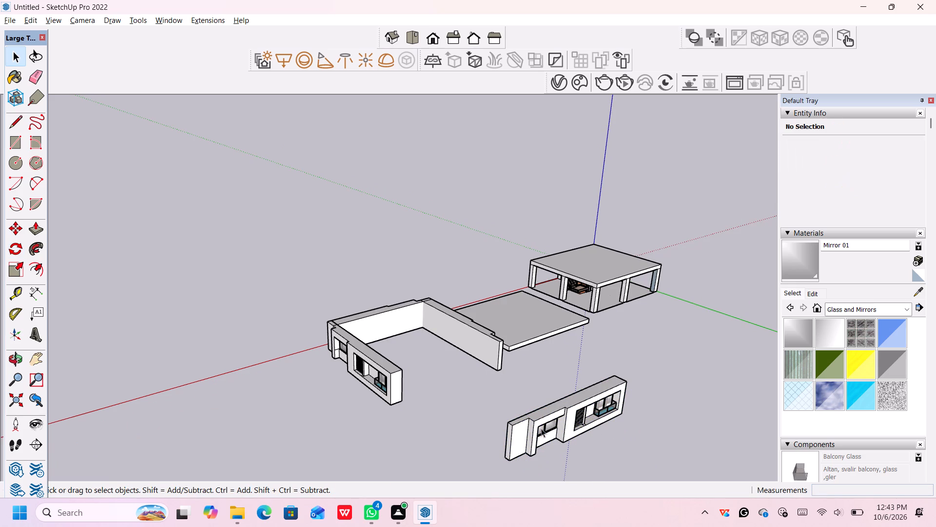
Move the rotated facade about 113' 11" from its bottom end corner to the U's free bottom corner at the balcony end, closing the enclosure.
middle_click(538, 387)
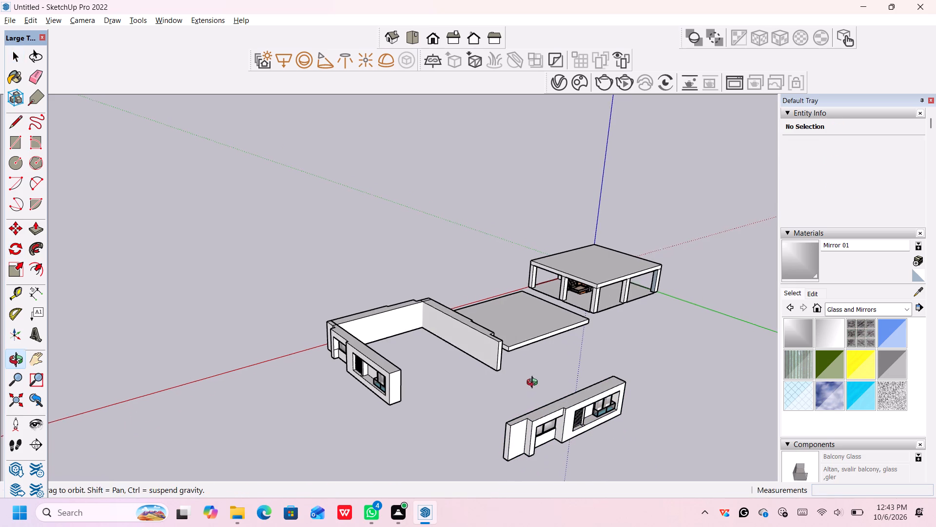
scroll(544, 391, "up", 2)
left_click(552, 404)
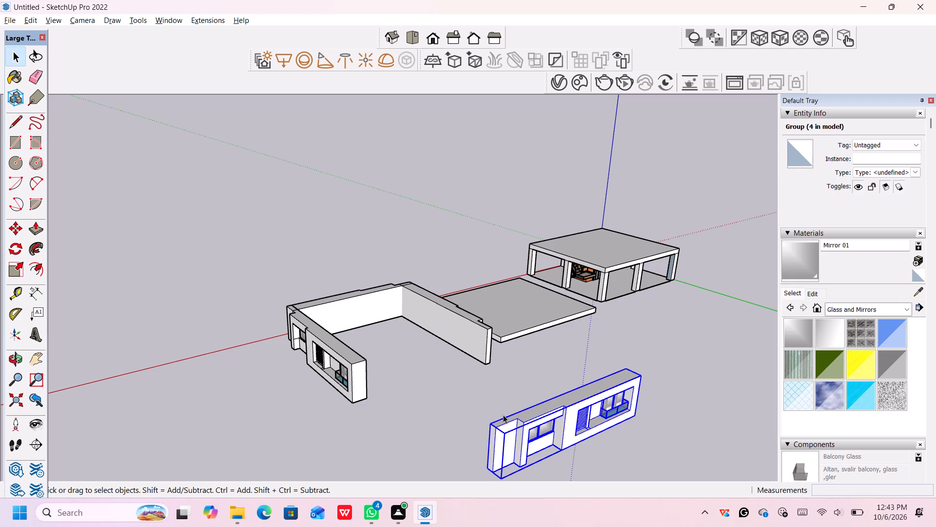
middle_click_drag(480, 441, 484, 431)
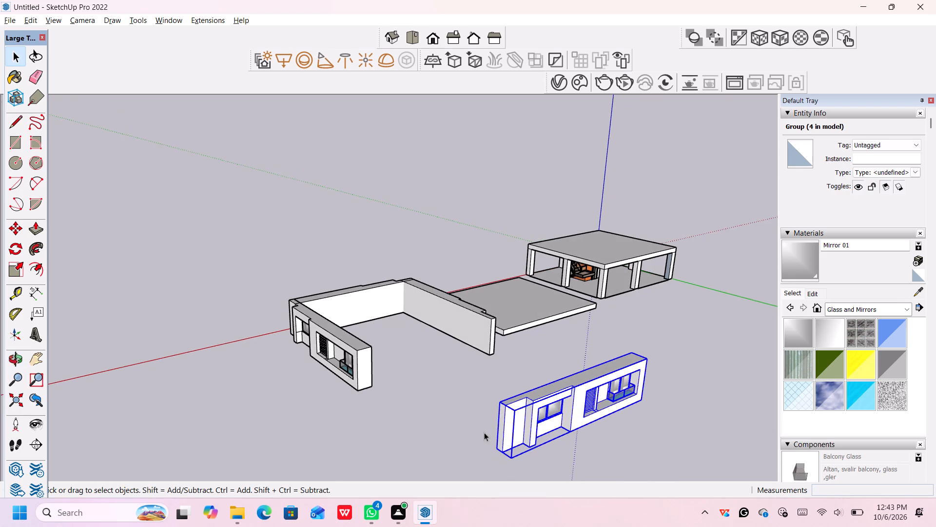
scroll(484, 432, "up", 2)
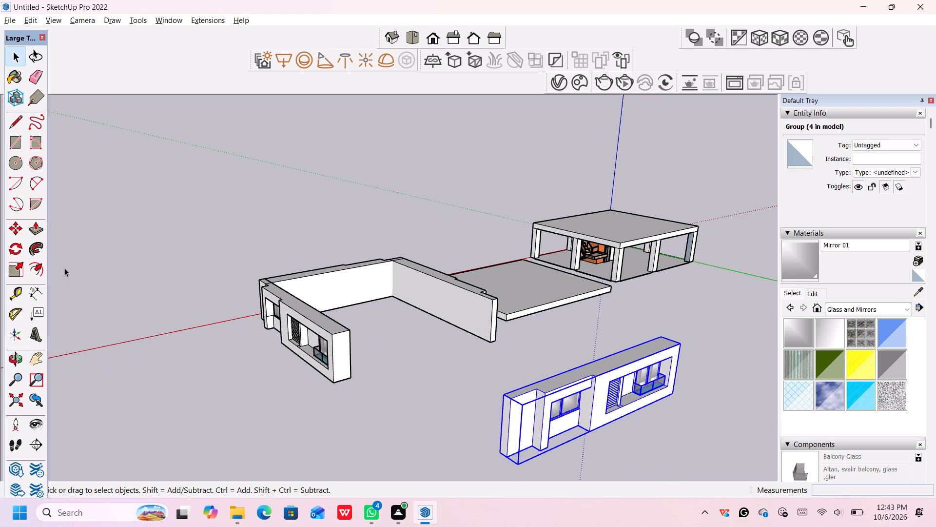
left_click(9, 223)
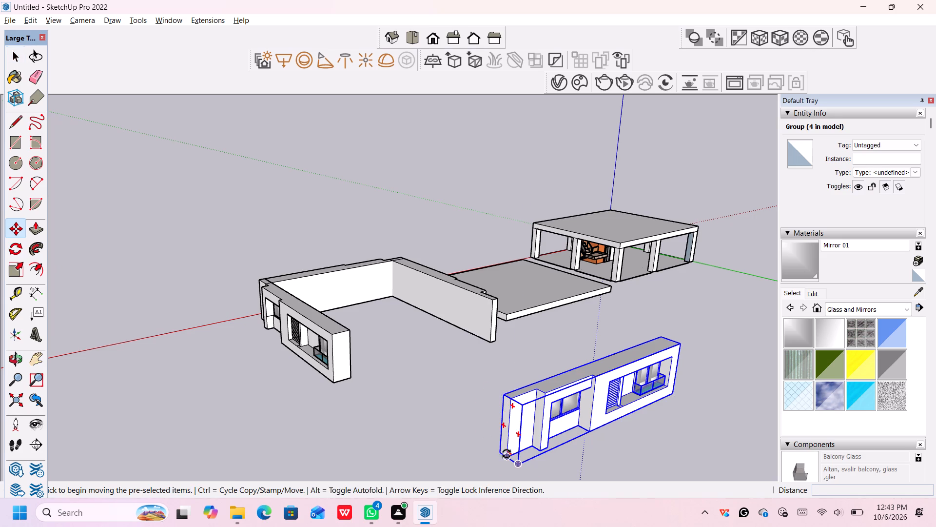
left_click(505, 456)
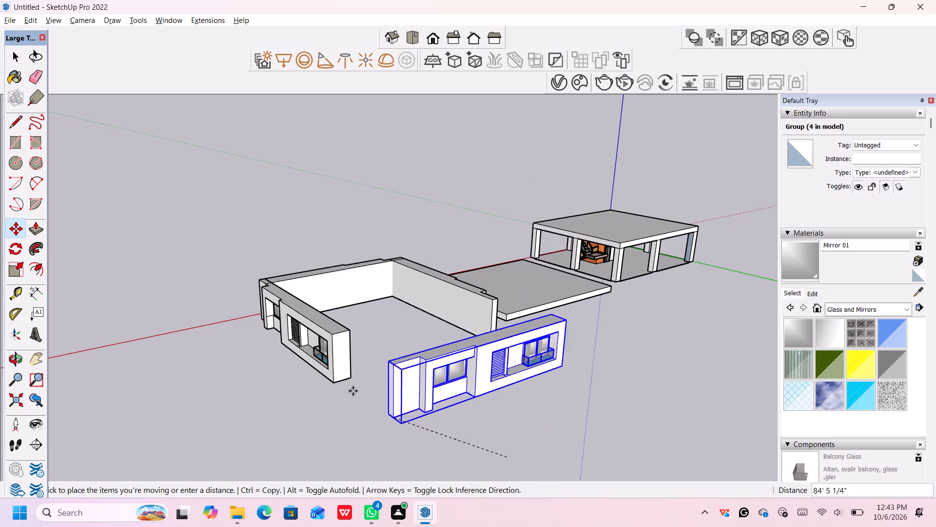
scroll(331, 381, "up", 5)
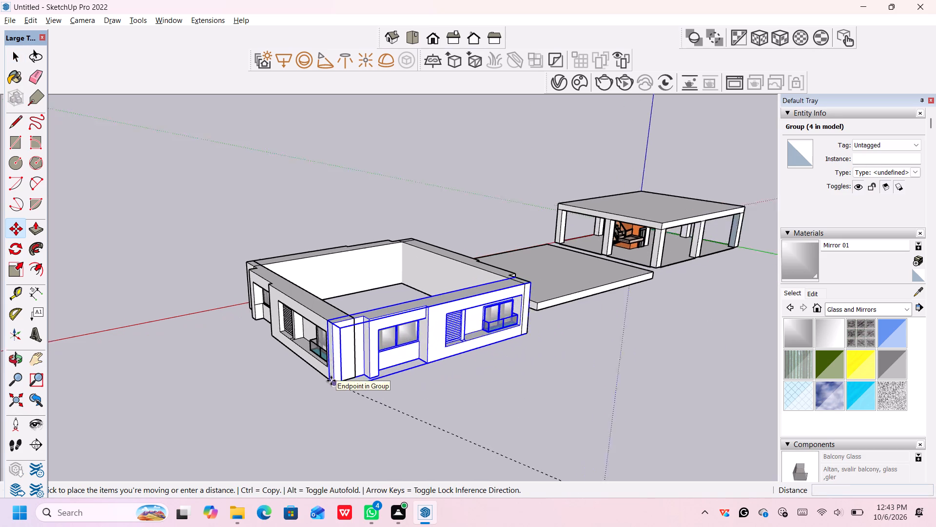
scroll(331, 381, "up", 13)
left_click(333, 384)
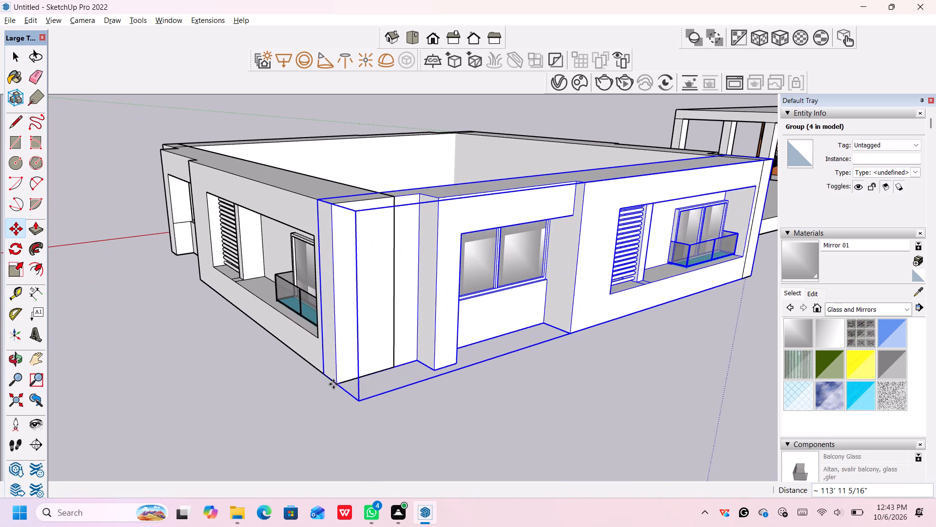
key("space")
Examine the closed four-facade enclosure from several sides and from above, checking how its corners meet.
scroll(516, 458, "down", 3)
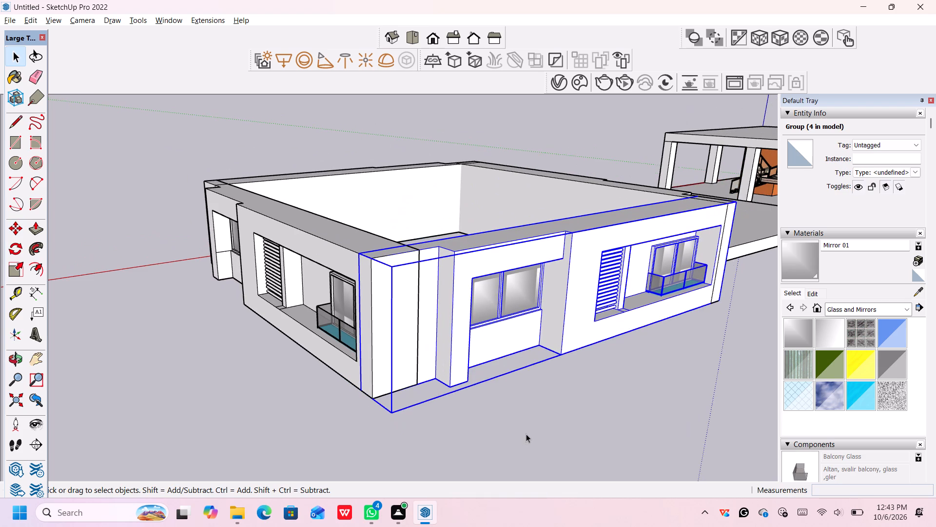
middle_click_drag(526, 435, 420, 487)
scroll(515, 363, "down", 7)
key("Escape")
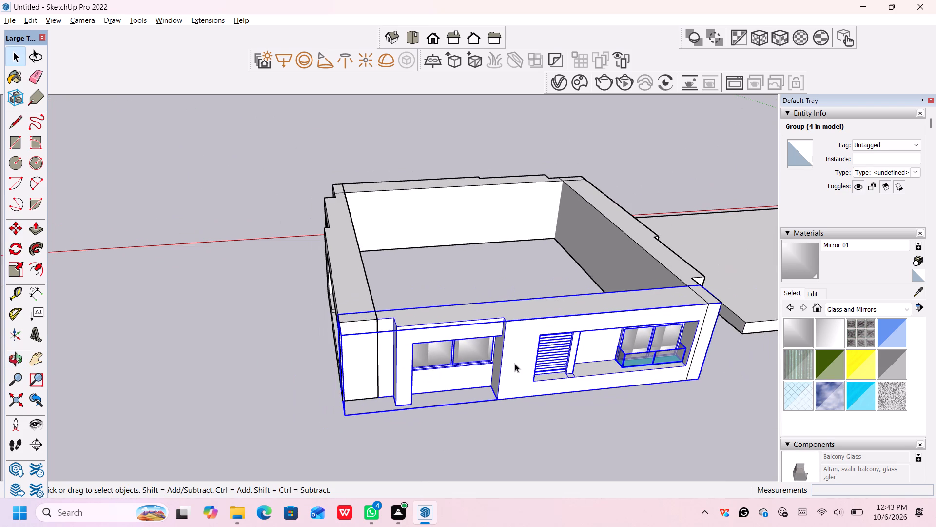
key("Escape")
left_click(524, 437)
scroll(585, 398, "down", 4)
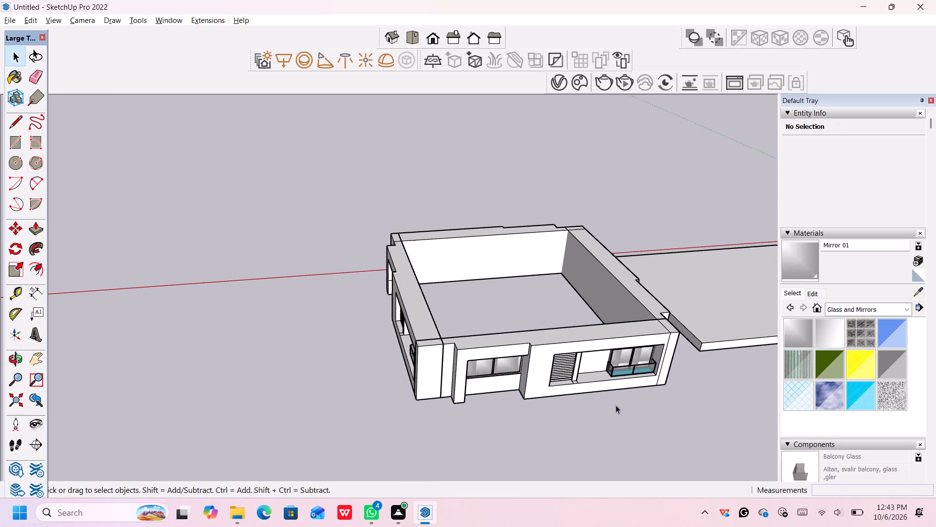
middle_click_drag(636, 403, 394, 403)
scroll(450, 428, "down", 7)
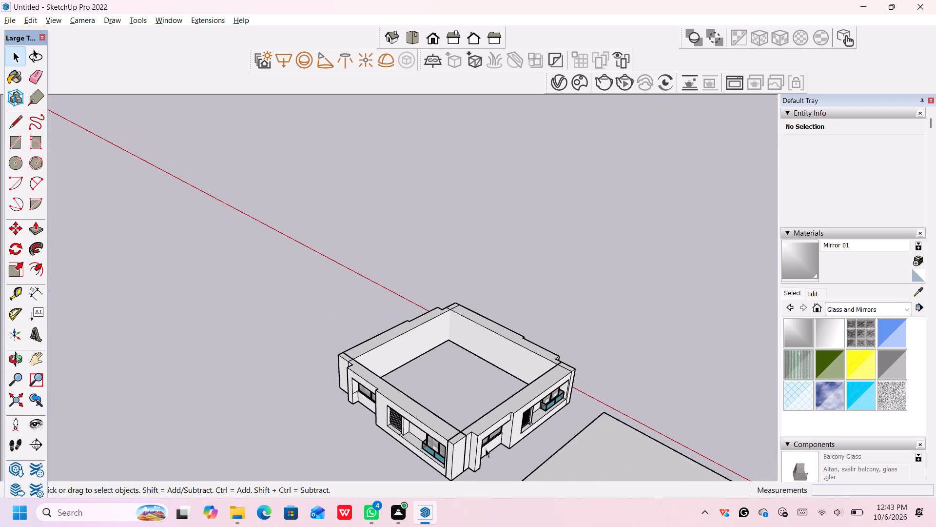
middle_click_drag(487, 451, 463, 381)
scroll(461, 411, "up", 2)
middle_click_drag(482, 338, 487, 350)
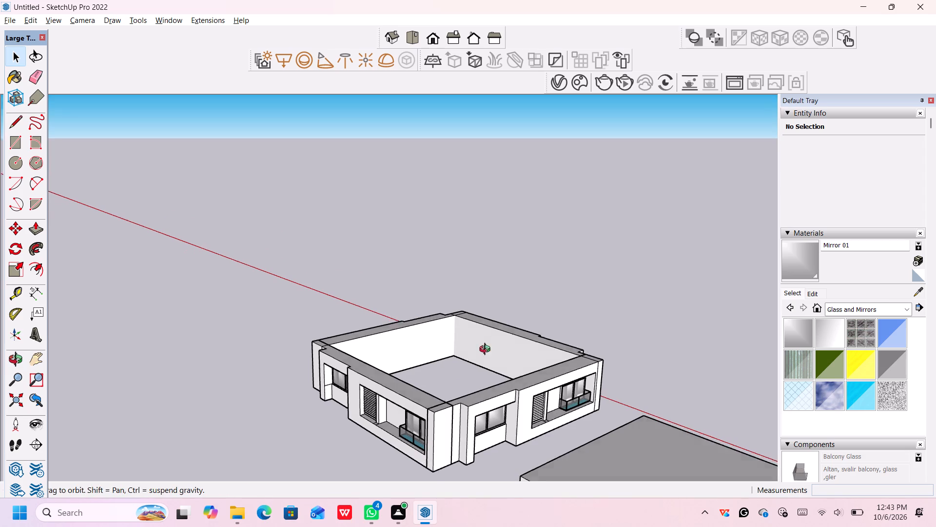
middle_click_drag(487, 350, 502, 405)
scroll(502, 405, "up", 1)
scroll(565, 333, "down", 3)
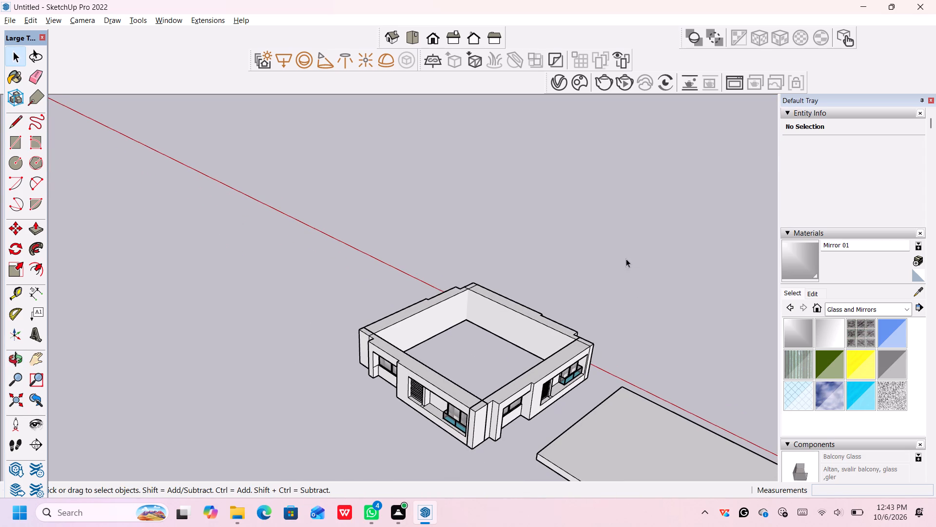
left_click(596, 242)
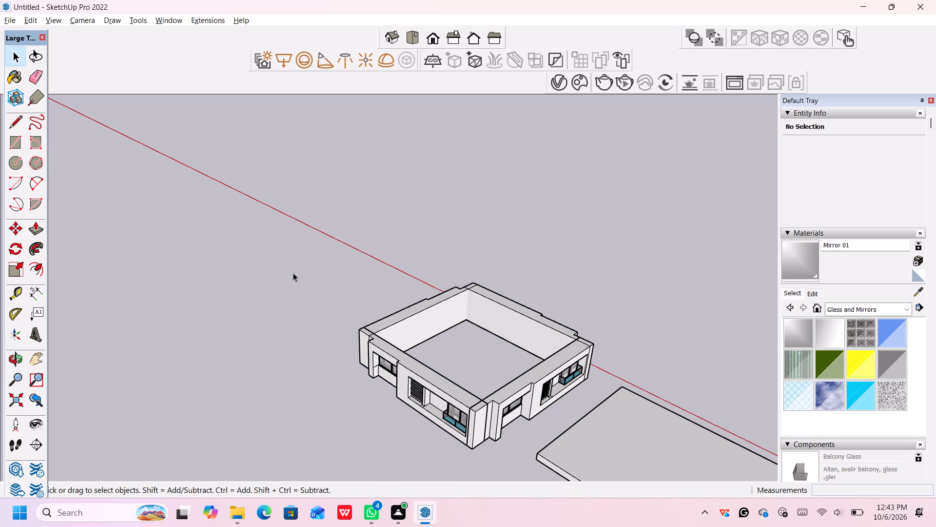
left_click(291, 272)
scroll(490, 308, "down", 1)
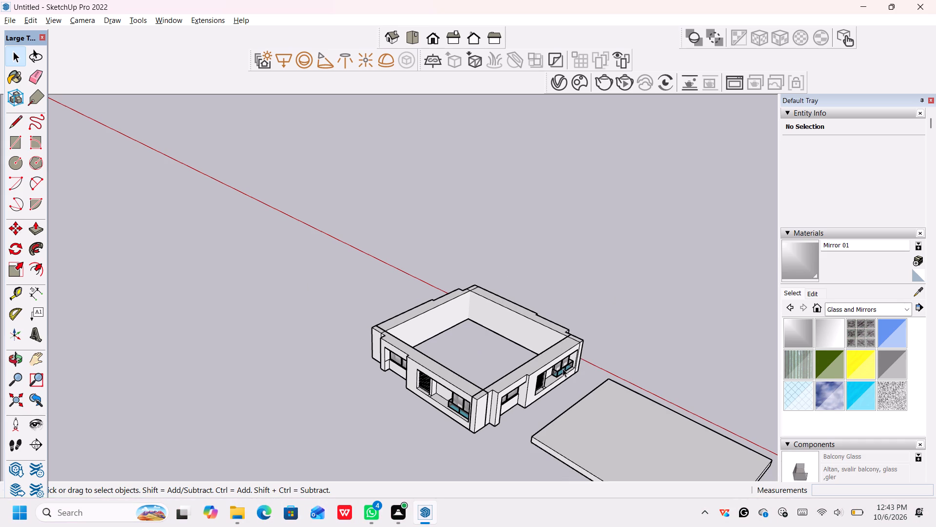
Copy all four joined facades together along the red axis to clear space on the side away from the slabs.
left_click_drag(563, 368, 561, 380)
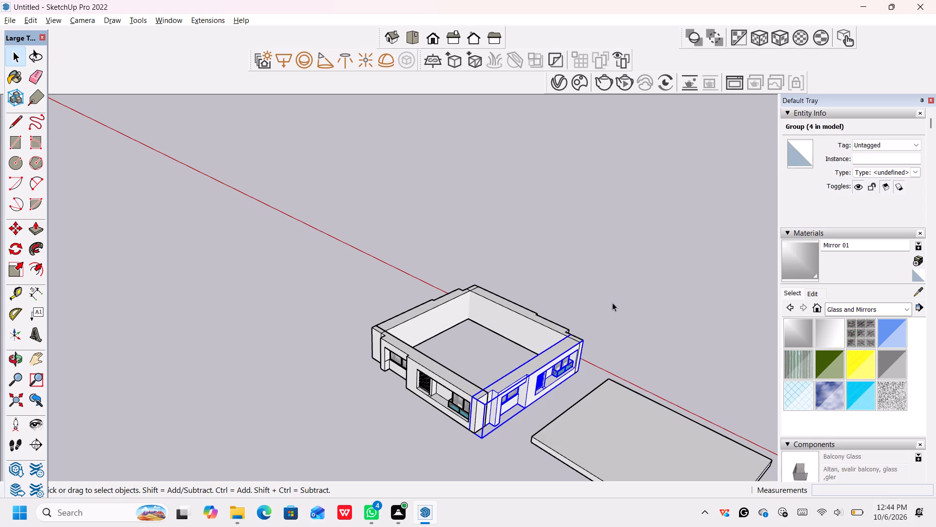
middle_click_drag(611, 303, 530, 332)
middle_click(530, 332)
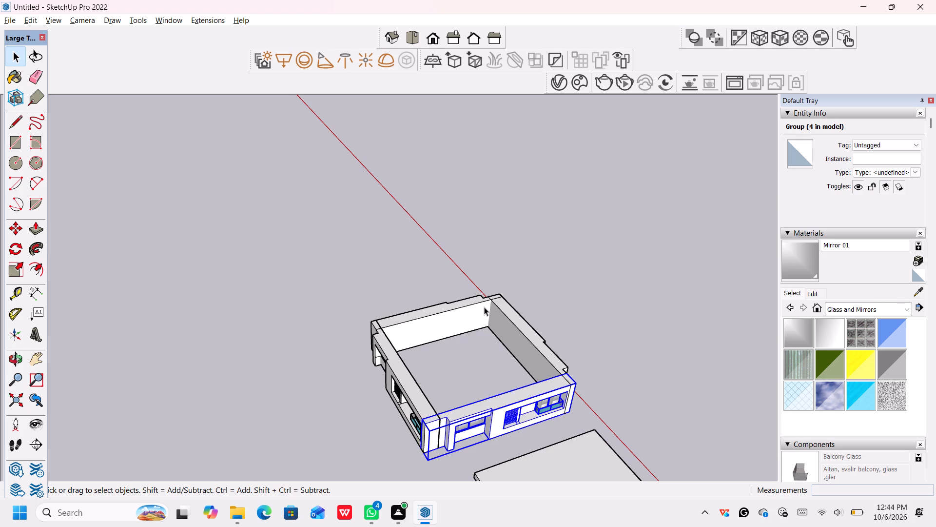
left_click_drag(597, 257, 351, 435)
left_click_drag(351, 435, 329, 425)
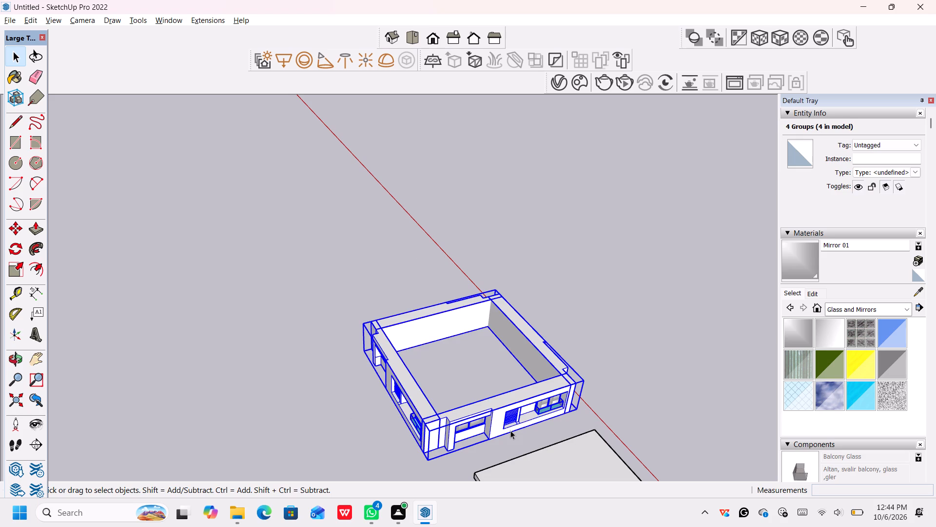
middle_click_drag(510, 430, 487, 393)
middle_click_drag(688, 407, 392, 424)
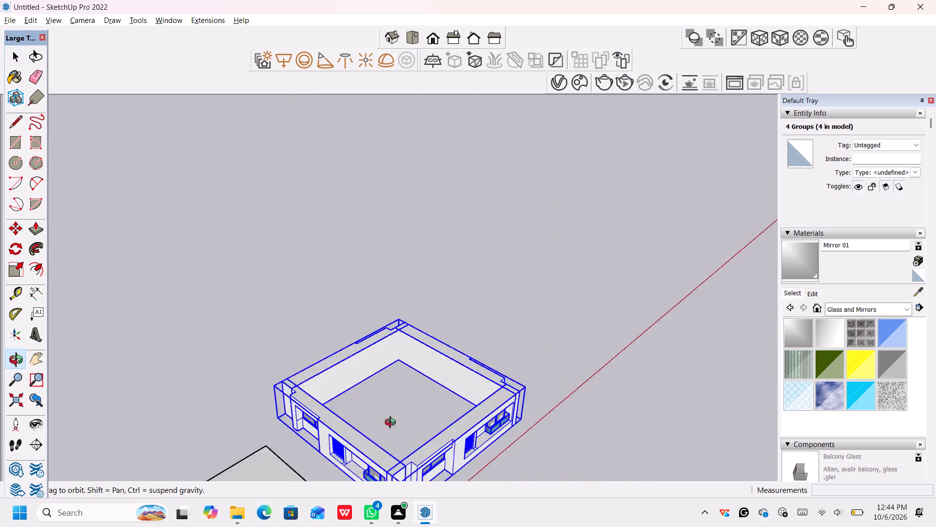
middle_click_drag(392, 424, 263, 388)
scroll(411, 456, "down", 2)
middle_click_drag(412, 463, 404, 441)
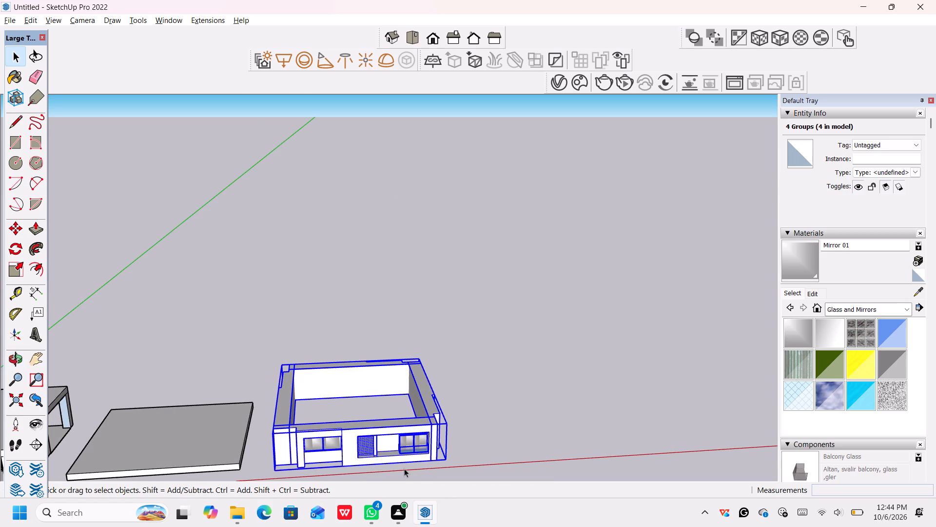
scroll(403, 469, "up", 1)
middle_click_drag(401, 466, 391, 448)
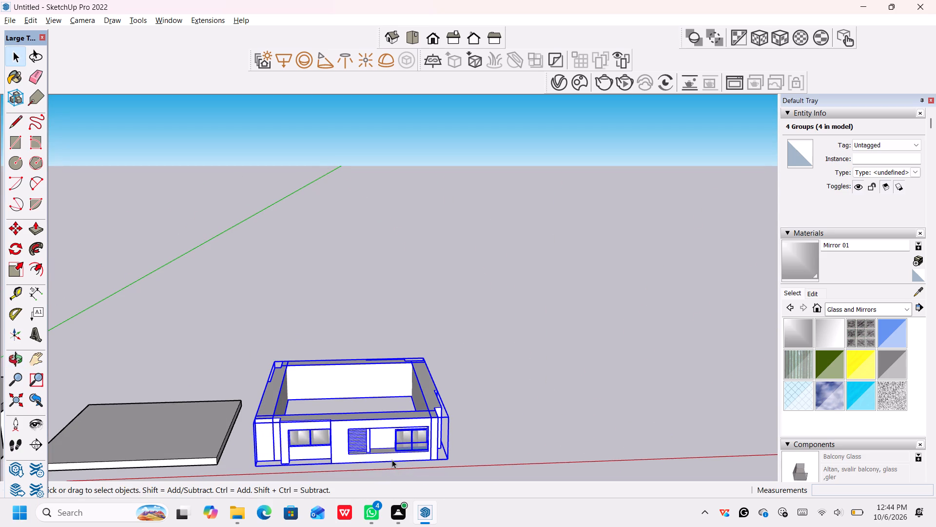
key("m")
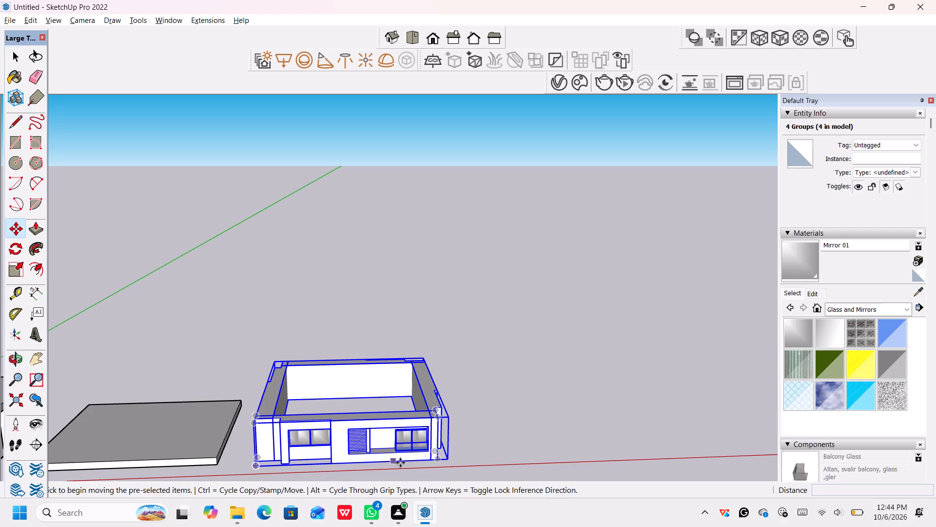
left_click(438, 460)
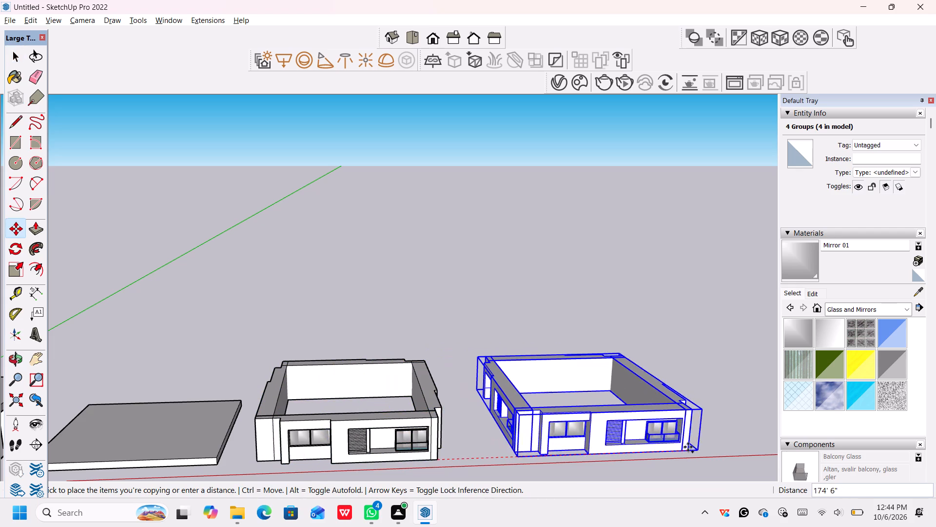
left_click(738, 446)
Open the Colors-Named material collection and browse to its orange and brown shades.
scroll(359, 454, "down", 1)
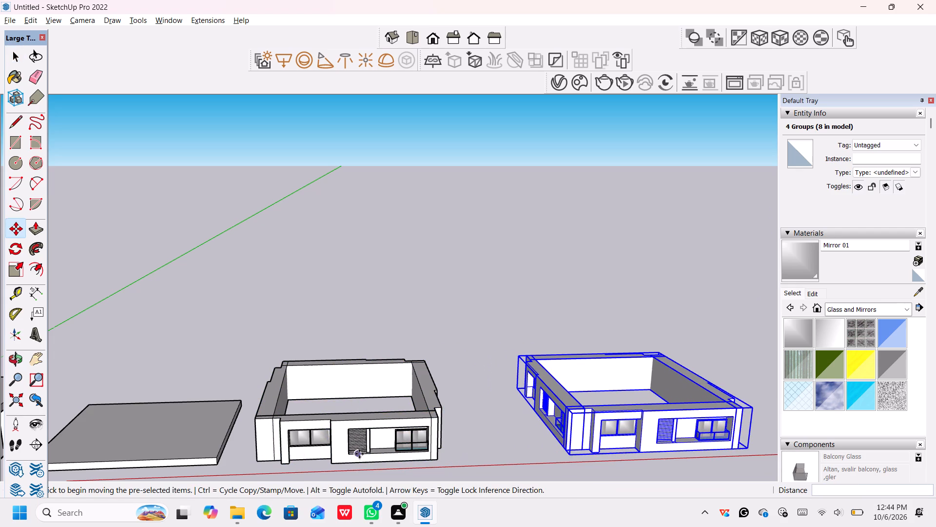
scroll(359, 454, "down", 1)
scroll(358, 456, "up", 5)
scroll(315, 474, "up", 9)
middle_click_drag(313, 462, 311, 433)
middle_click(311, 433)
key("space")
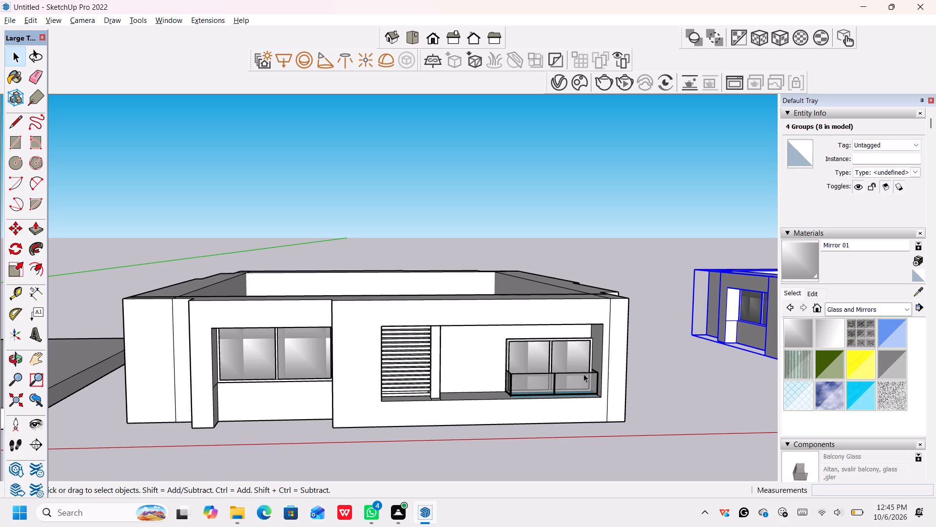
left_click(878, 307)
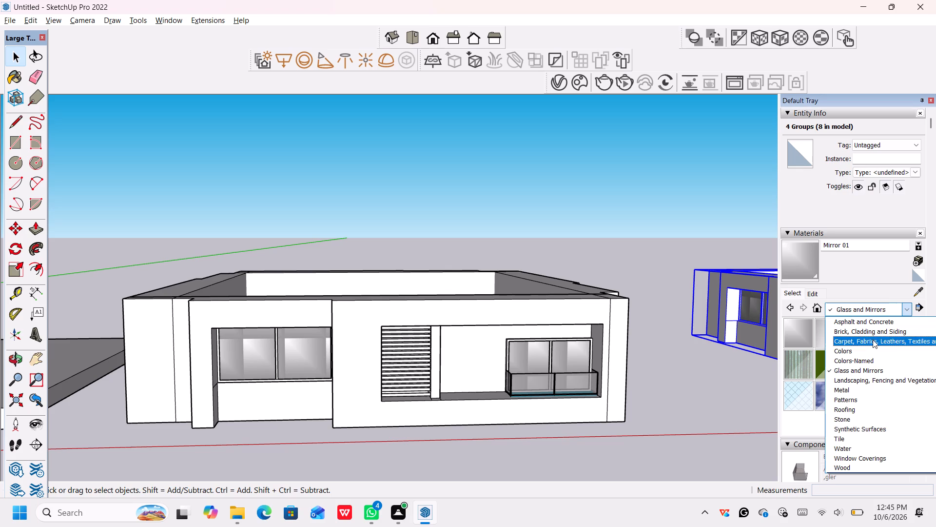
left_click(871, 362)
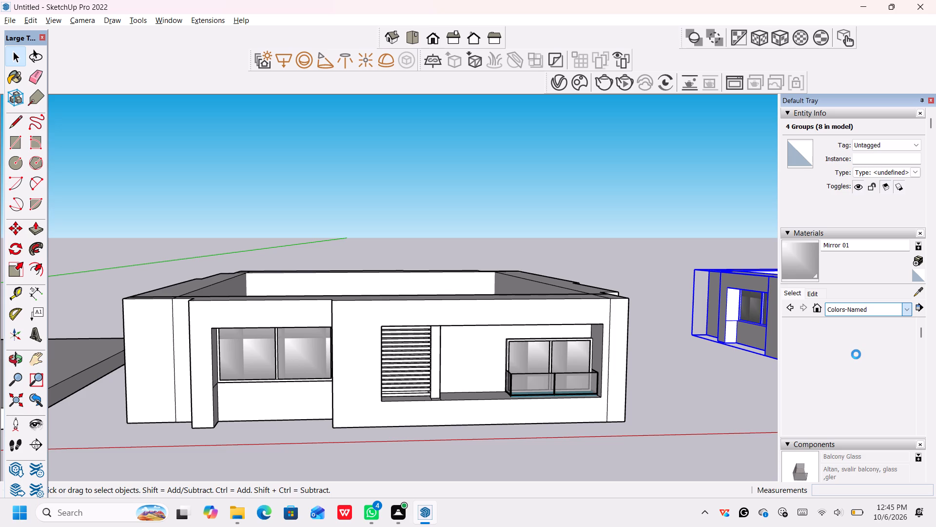
scroll(851, 360, "down", 1)
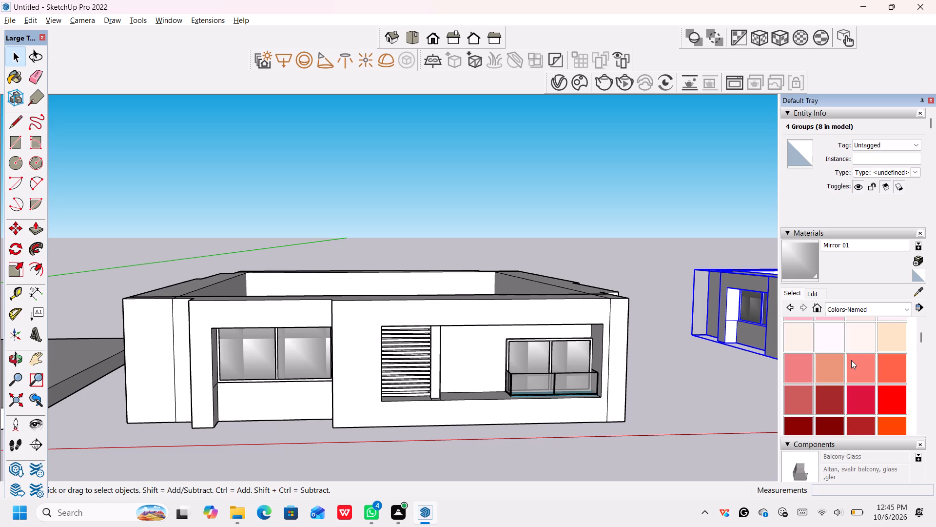
scroll(851, 360, "down", 1)
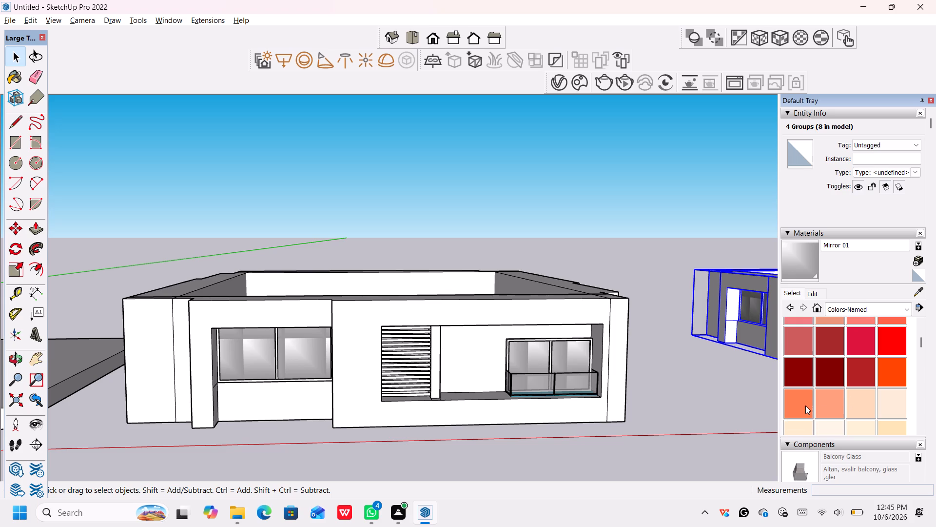
scroll(818, 399, "down", 2)
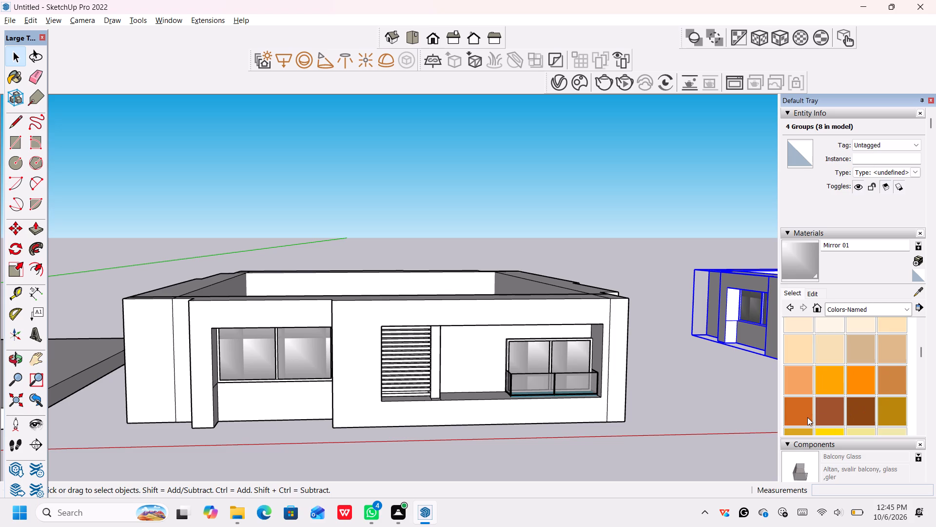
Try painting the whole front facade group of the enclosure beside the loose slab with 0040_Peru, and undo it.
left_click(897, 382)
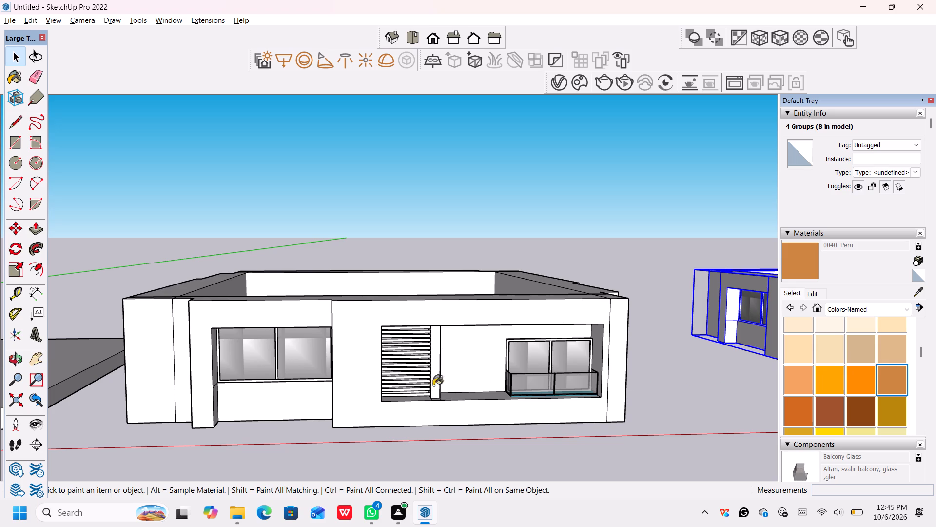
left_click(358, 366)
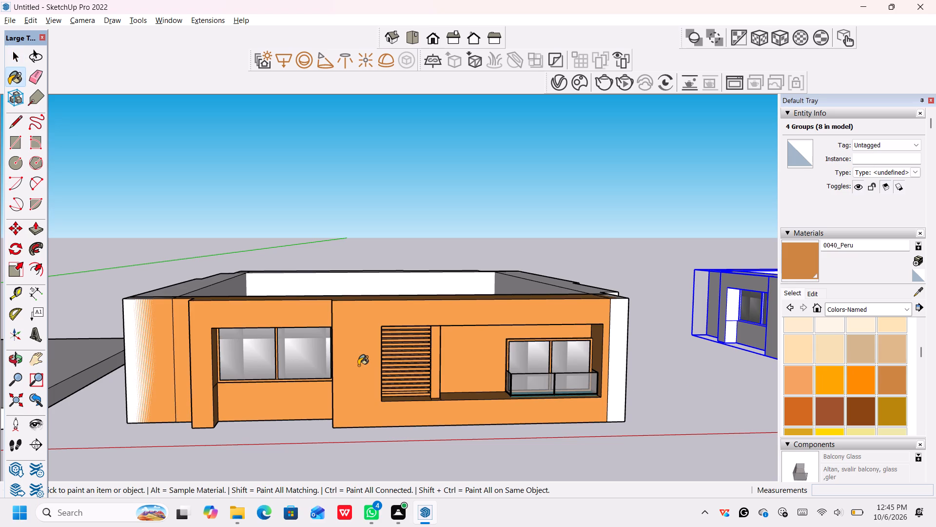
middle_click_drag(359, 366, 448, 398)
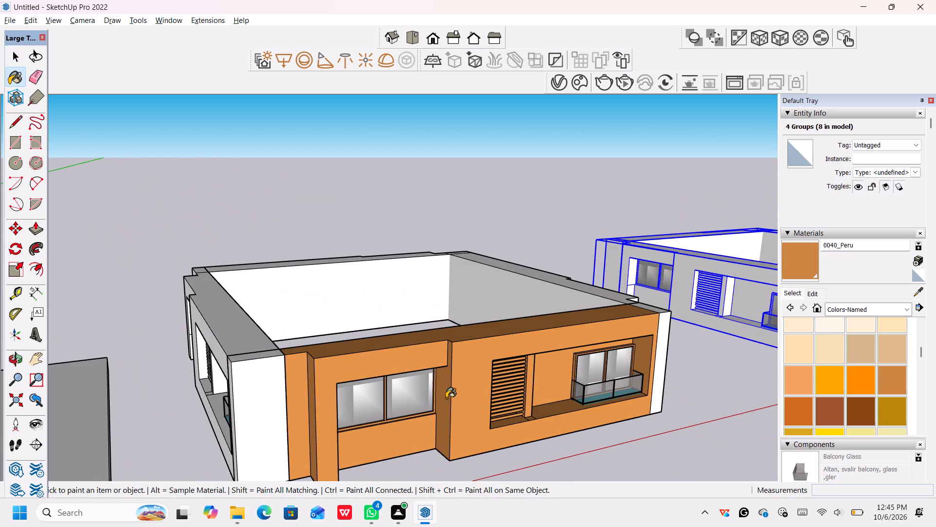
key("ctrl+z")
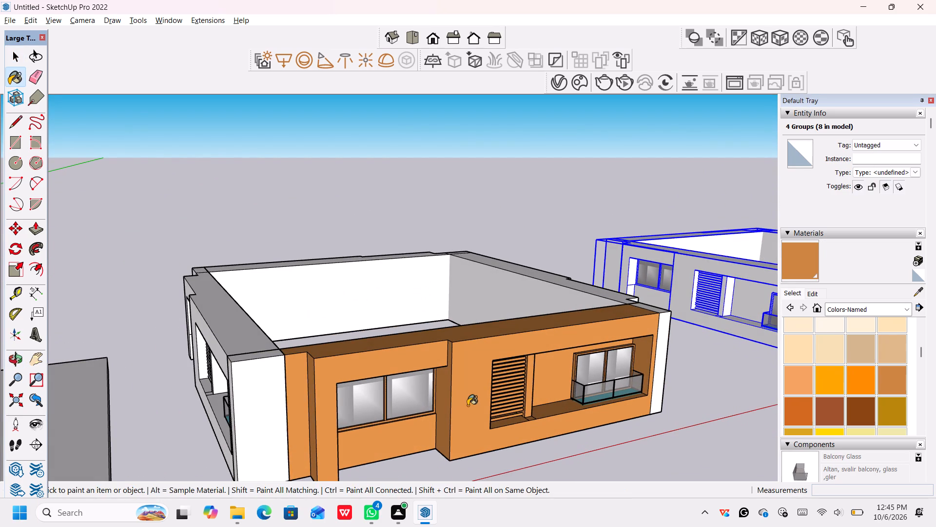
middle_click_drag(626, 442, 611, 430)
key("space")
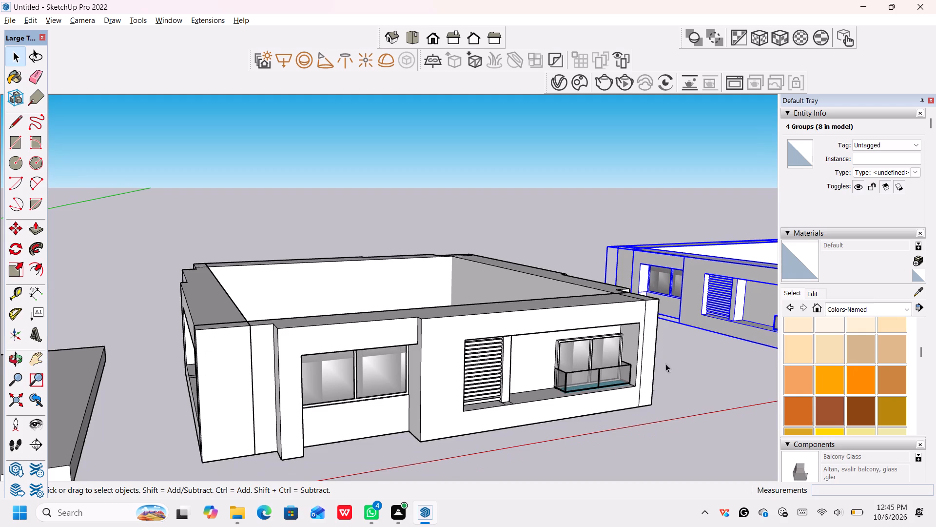
Explode the four facade groups of the enclosure beside the loose slab so their faces can be painted individually.
scroll(687, 333, "down", 3)
middle_click_drag(687, 333, 668, 321)
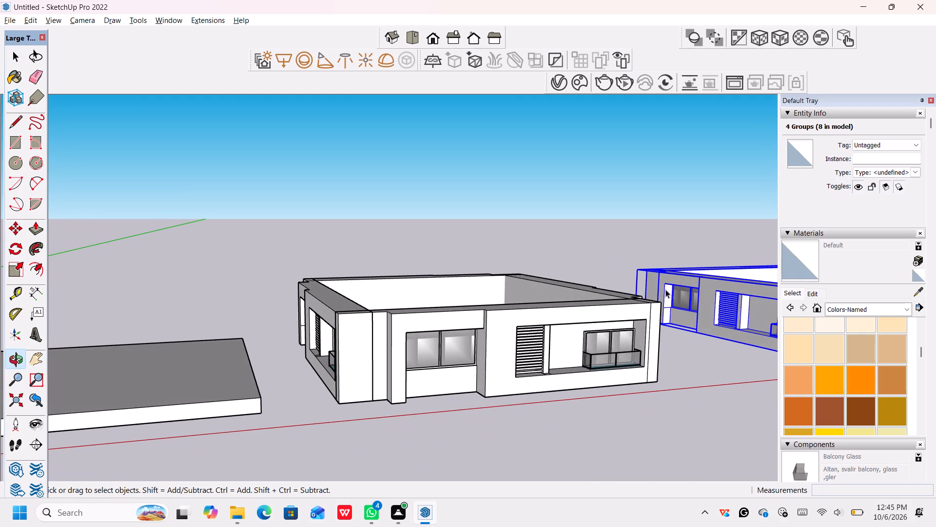
middle_click_drag(656, 290, 668, 387)
left_click(561, 172)
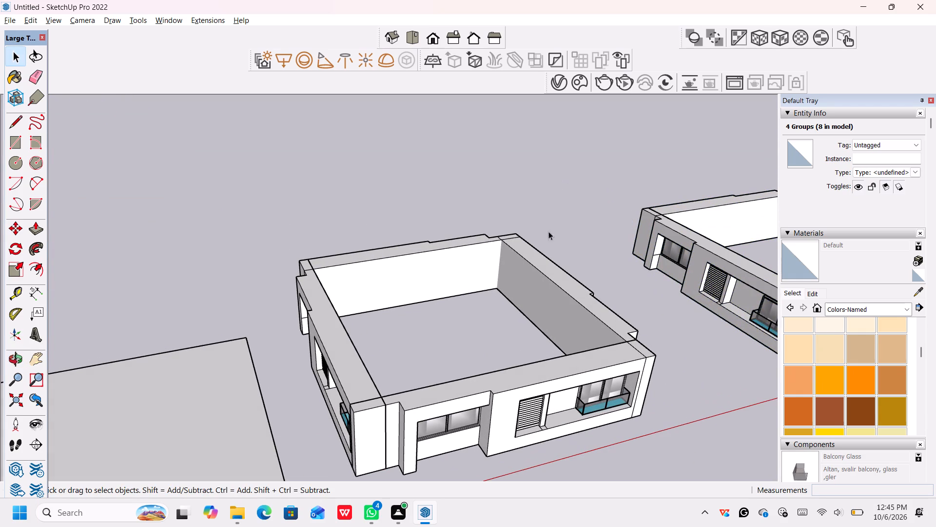
left_click_drag(573, 209, 284, 442)
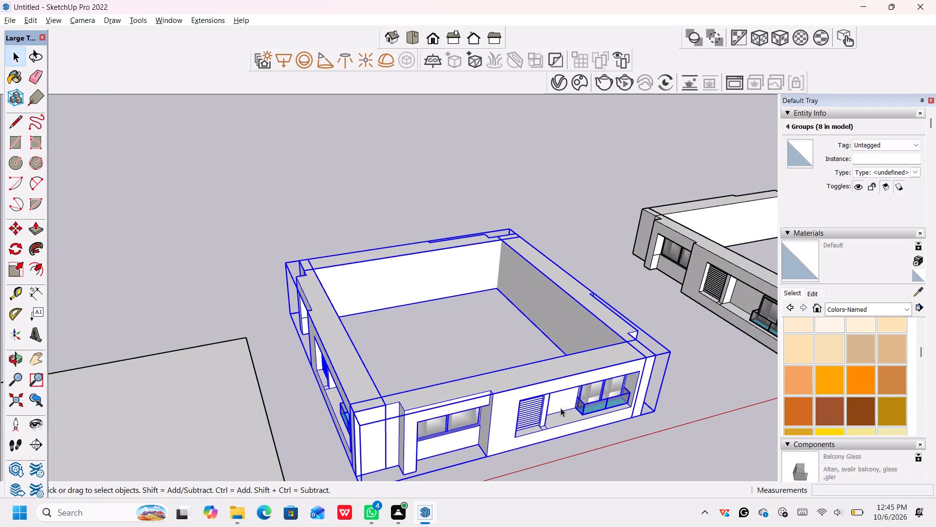
right_click(561, 408)
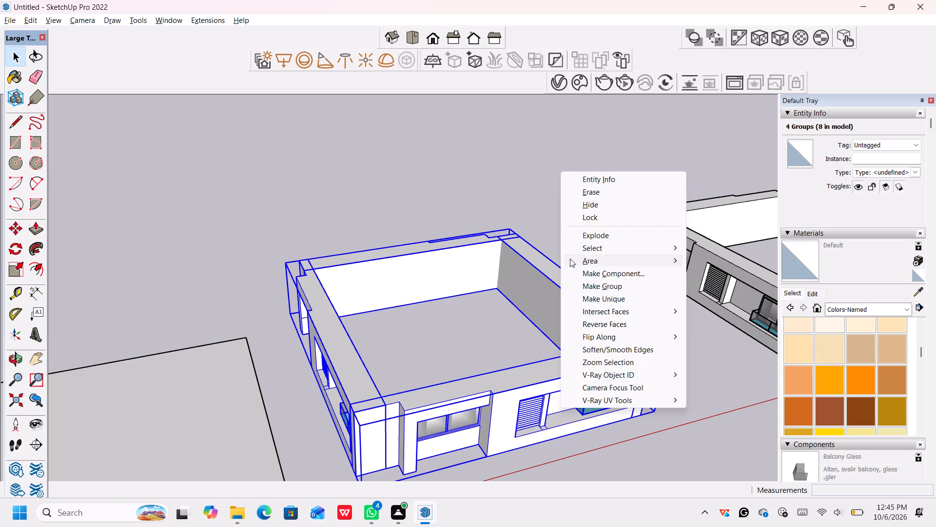
left_click(591, 233)
middle_click_drag(522, 363, 493, 265)
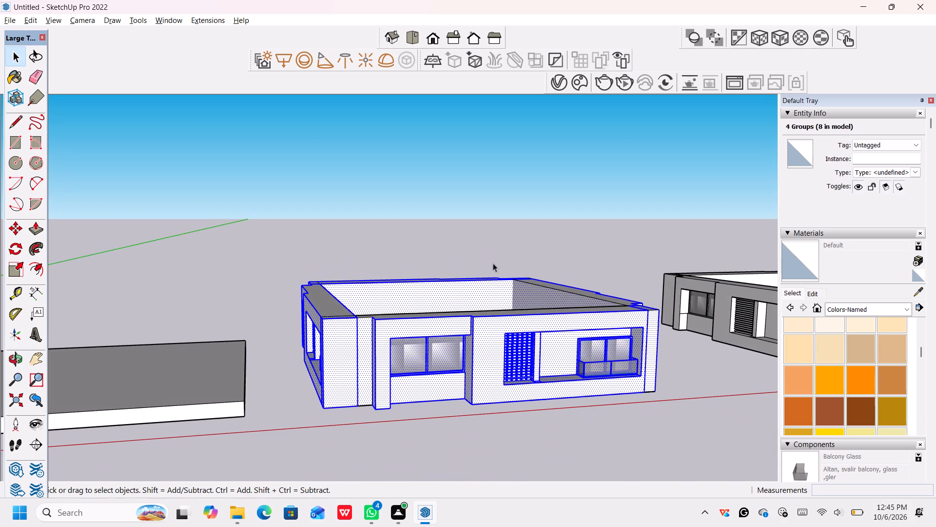
left_click(458, 407)
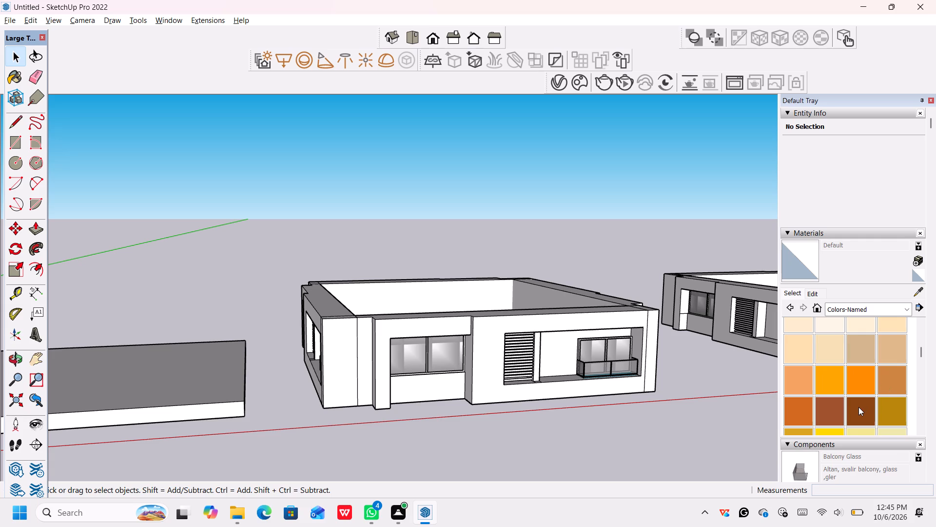
Paint the front facade's projecting frame around the louvre and balcony with 0042_Sienna, including its side return next to the large window.
left_click(836, 413)
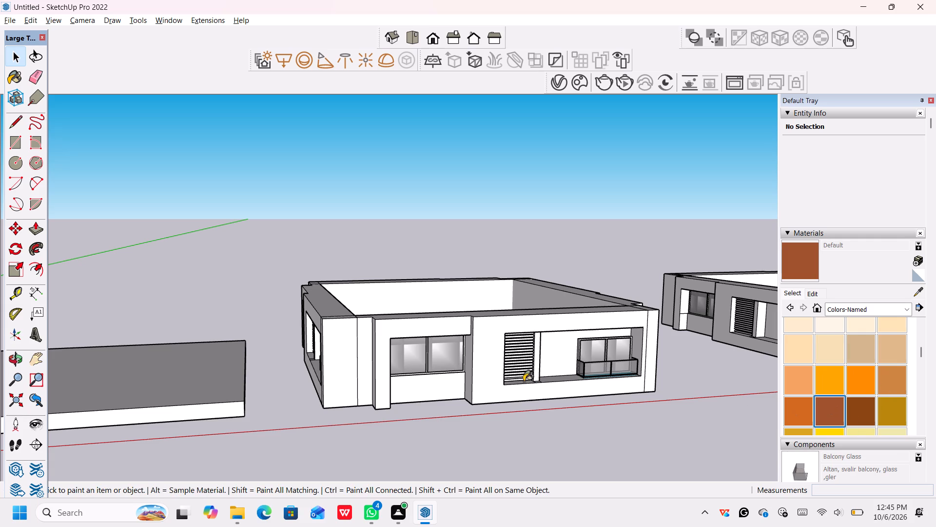
left_click(490, 374)
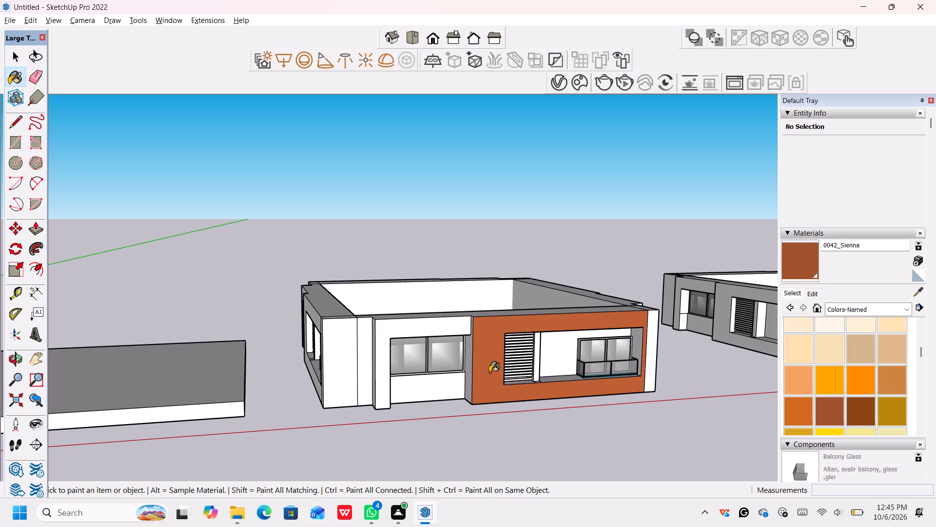
left_click(469, 368)
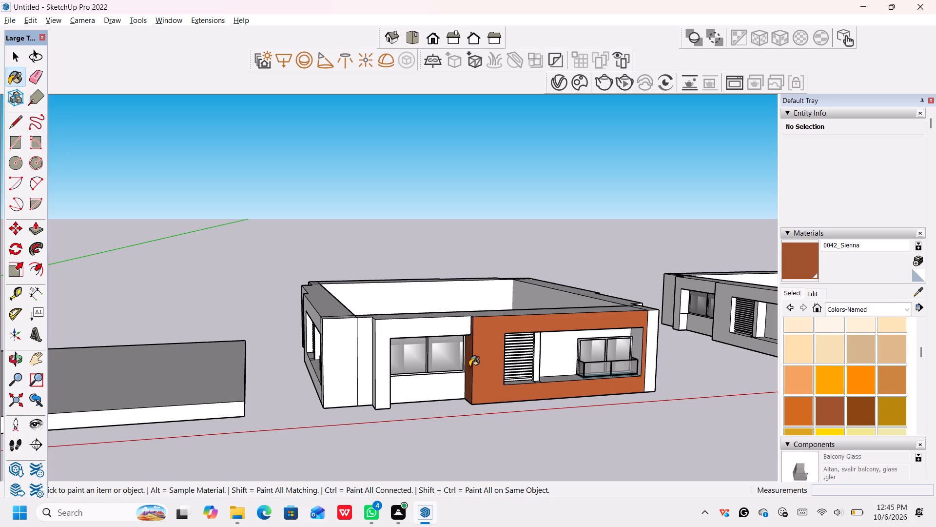
Repaint the orange wall beside the staircase in the column-supported building with 0042_Sienna.
scroll(469, 366, "down", 20)
scroll(469, 366, "down", 2)
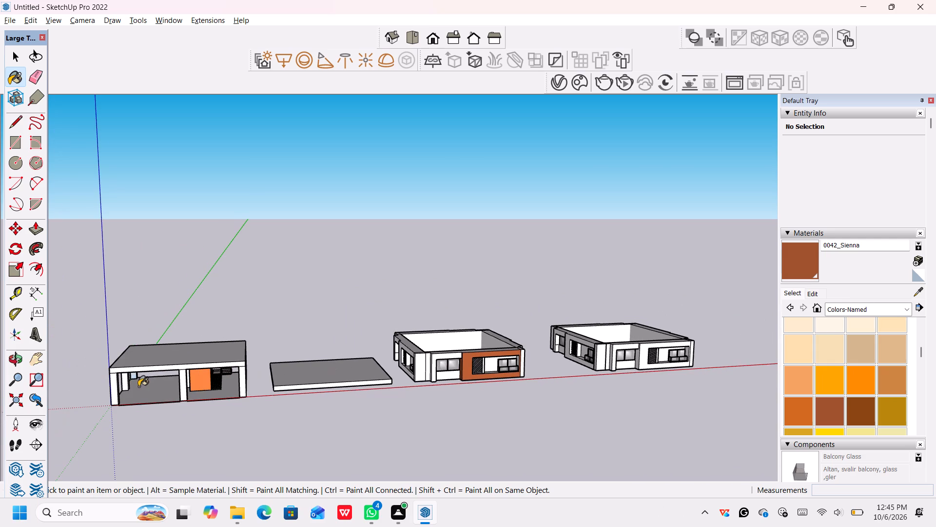
scroll(228, 386, "up", 2)
middle_click_drag(599, 372, 578, 346)
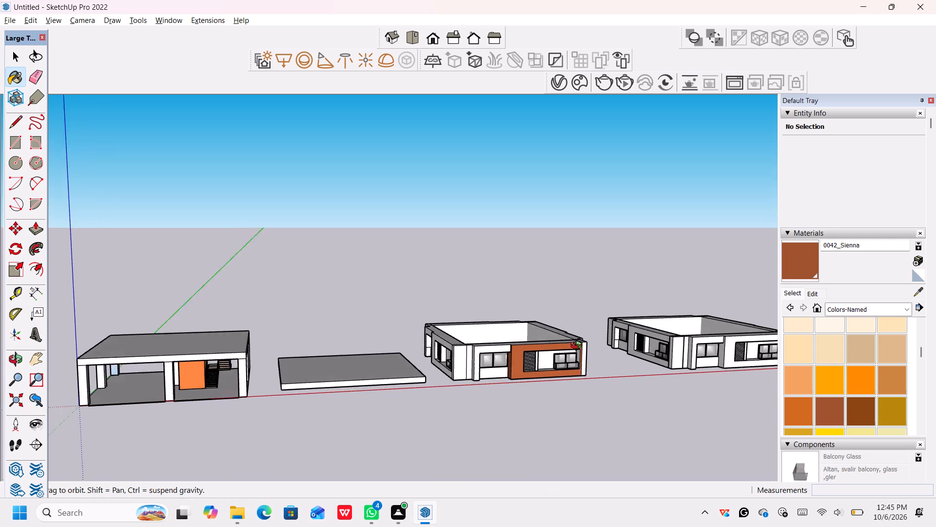
middle_click_drag(578, 346, 575, 339)
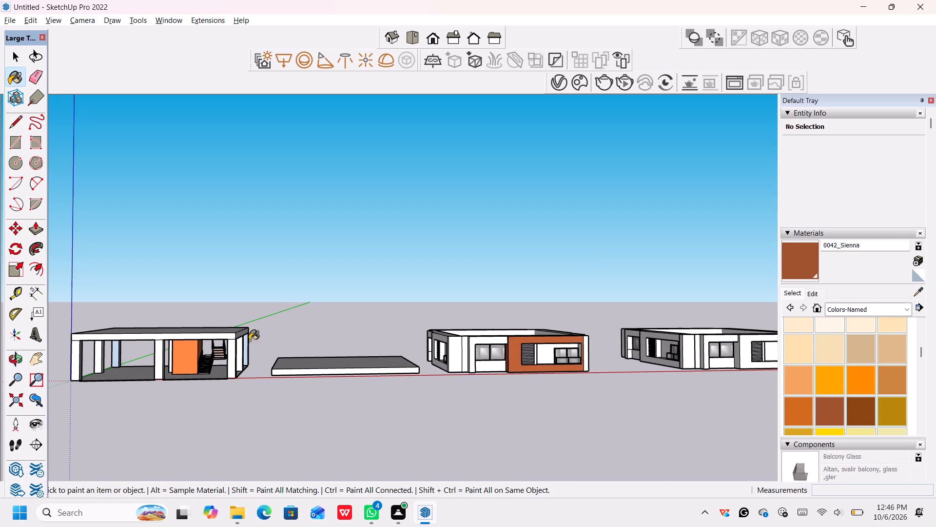
scroll(166, 361, "up", 2)
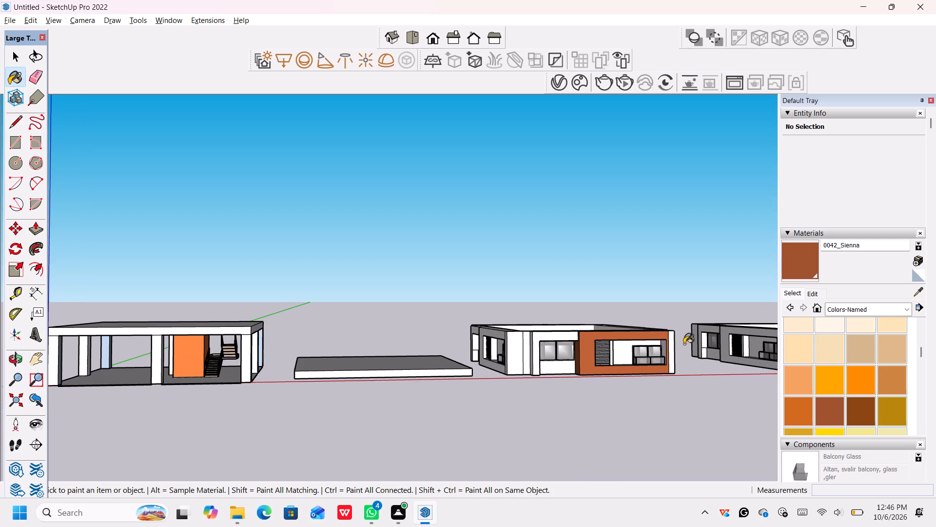
middle_click_drag(689, 354, 687, 354)
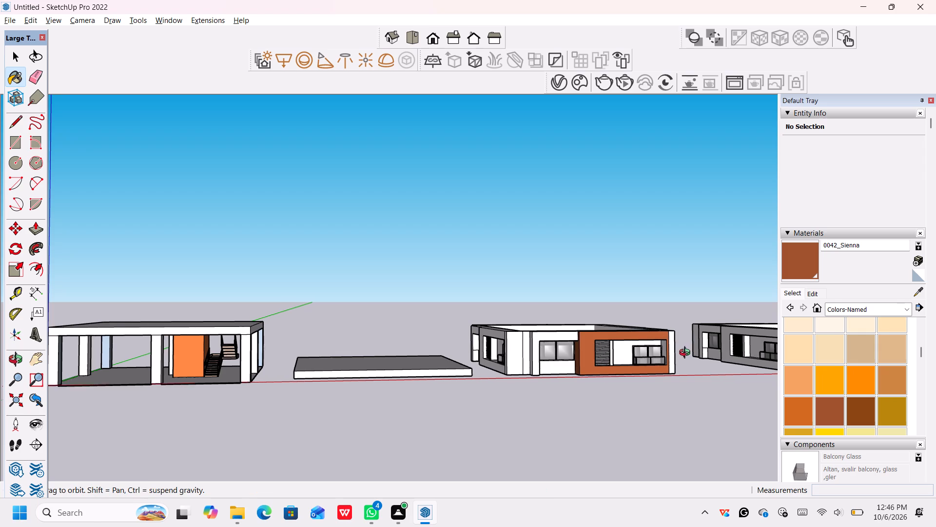
middle_click_drag(687, 354, 679, 353)
left_click(181, 355)
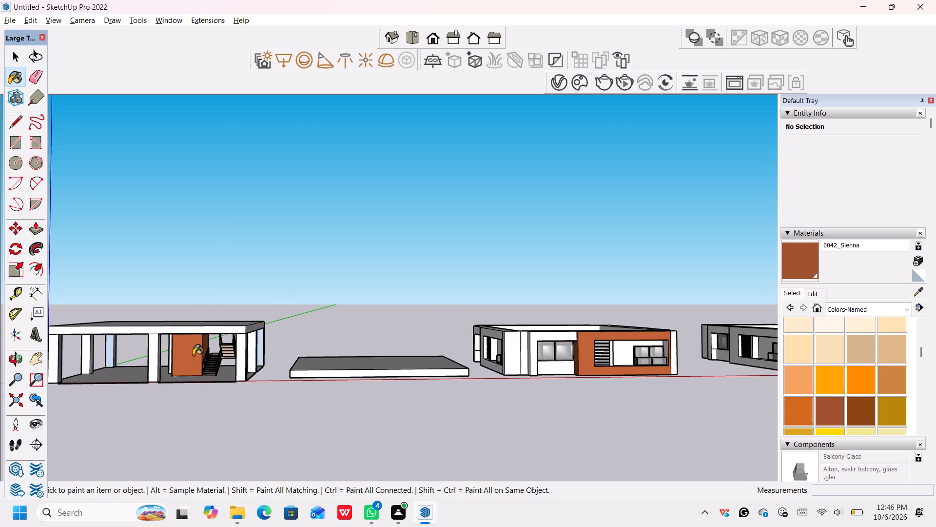
Paint the narrow white corner strip beside the front facade's balcony frame with 0042_Sienna.
scroll(684, 354, "up", 3)
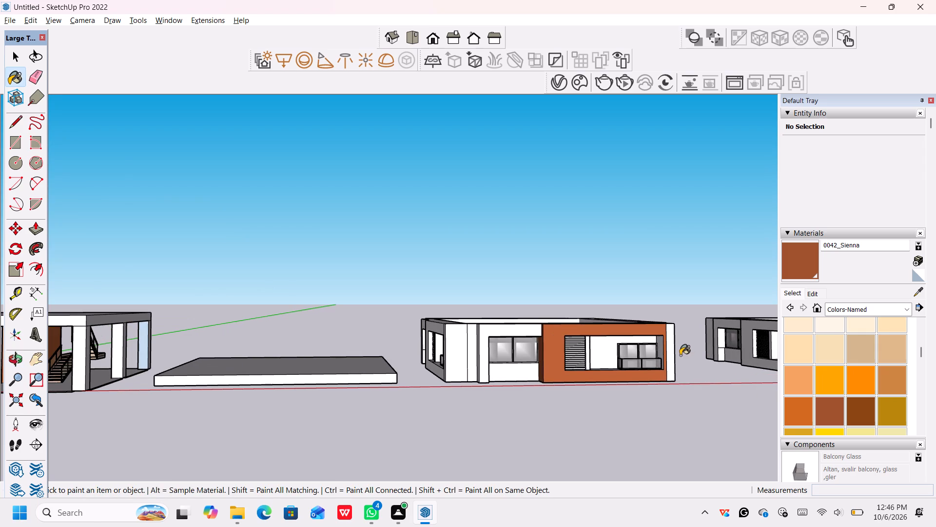
middle_click_drag(679, 355, 661, 355)
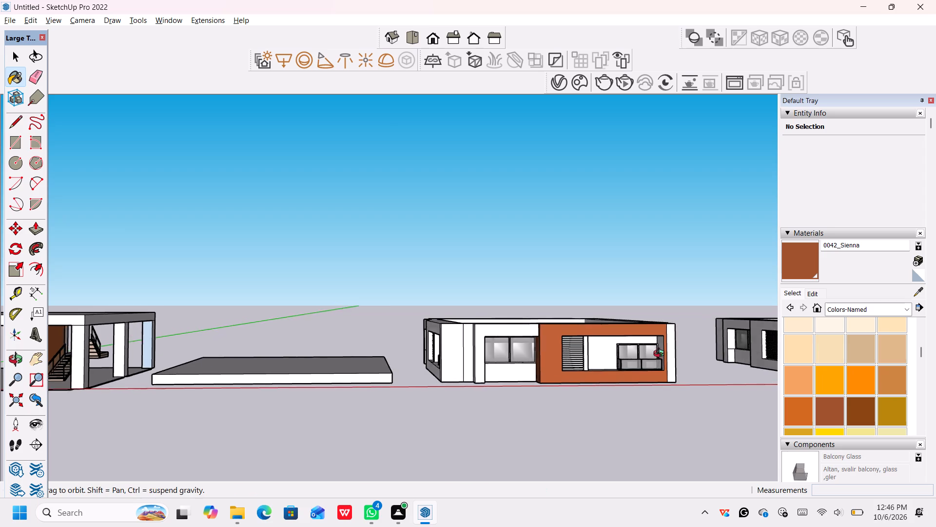
middle_click_drag(661, 355, 630, 351)
scroll(649, 361, "down", 1)
scroll(656, 341, "up", 5)
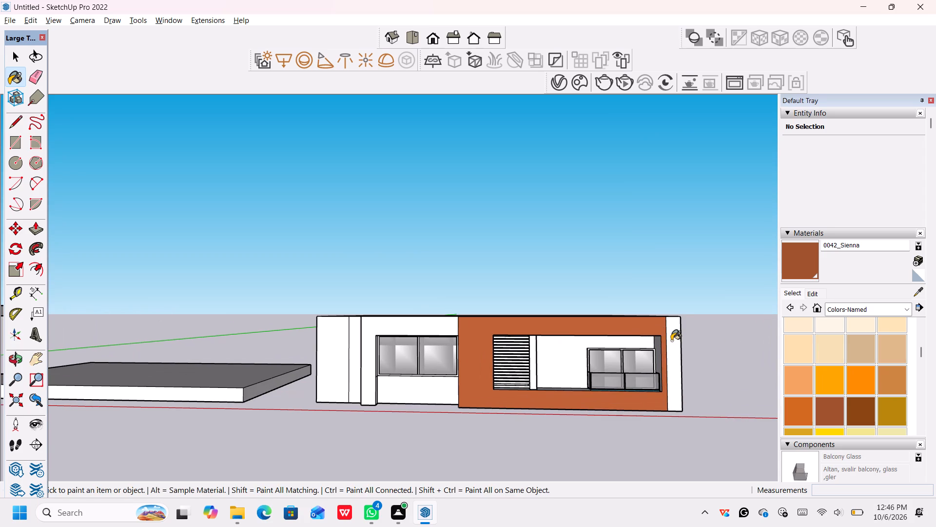
left_click(672, 343)
Examine the Sienna-painted front facade and the adjoining unpainted side from several angles and distances.
scroll(669, 356, "down", 1)
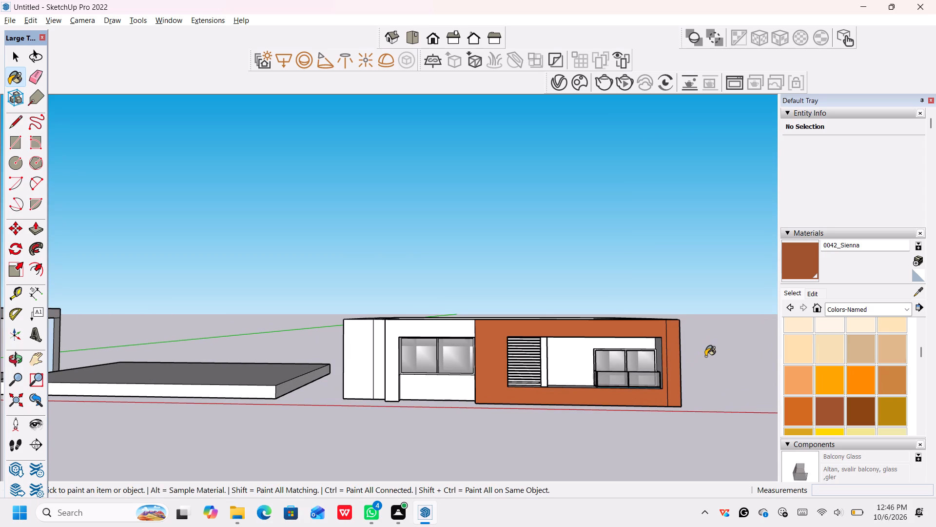
middle_click_drag(489, 356, 490, 357)
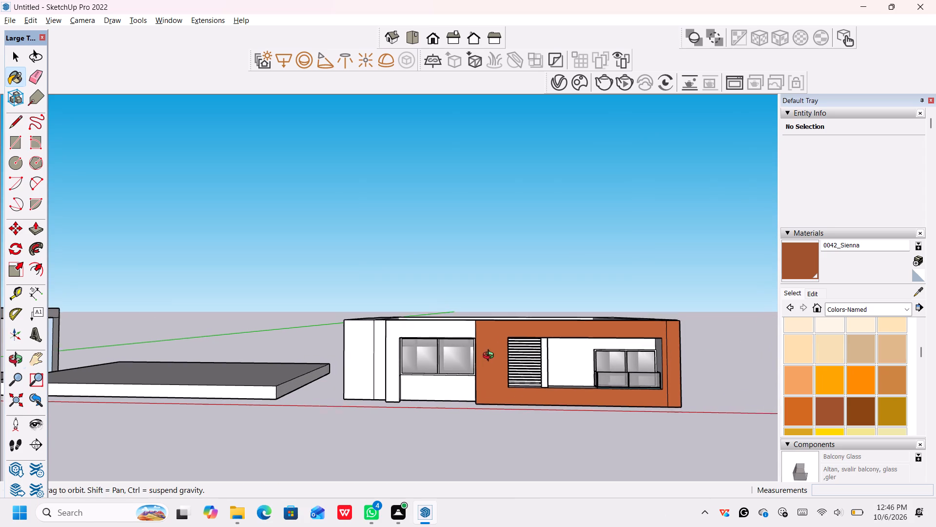
middle_click_drag(490, 357, 616, 380)
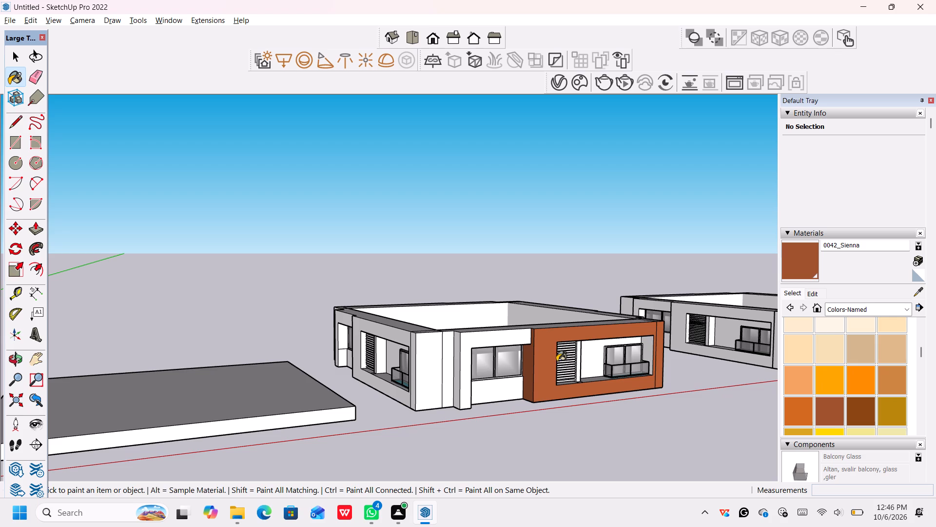
scroll(555, 364, "up", 7)
scroll(555, 365, "down", 3)
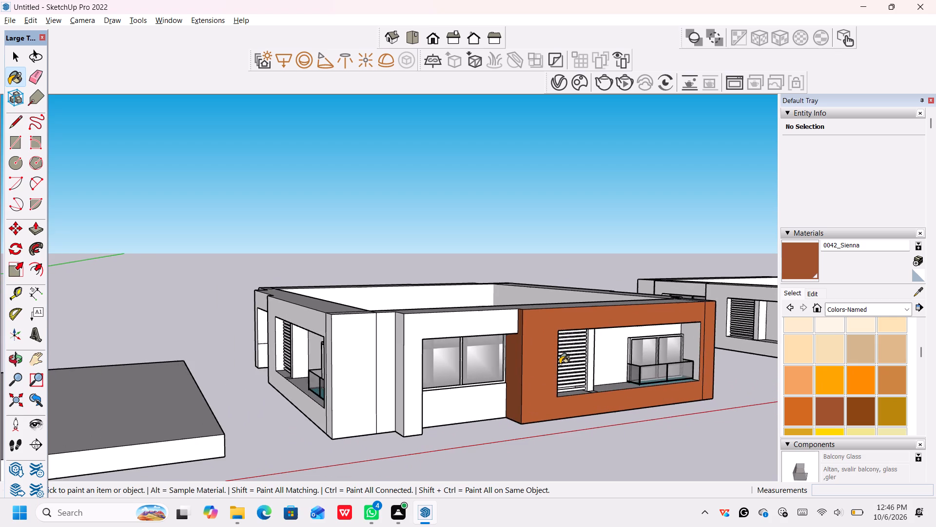
scroll(584, 373, "down", 10)
middle_click_drag(602, 380, 571, 368)
scroll(571, 368, "down", 2)
scroll(593, 381, "up", 11)
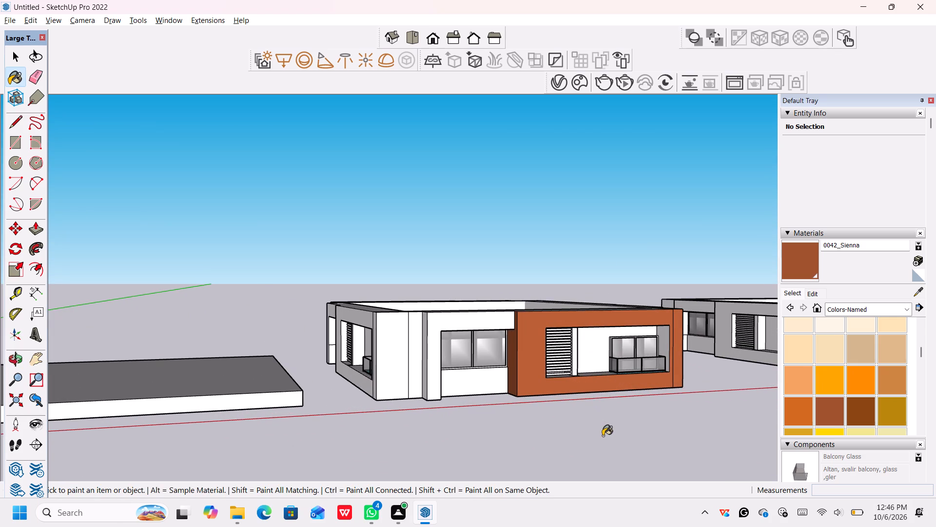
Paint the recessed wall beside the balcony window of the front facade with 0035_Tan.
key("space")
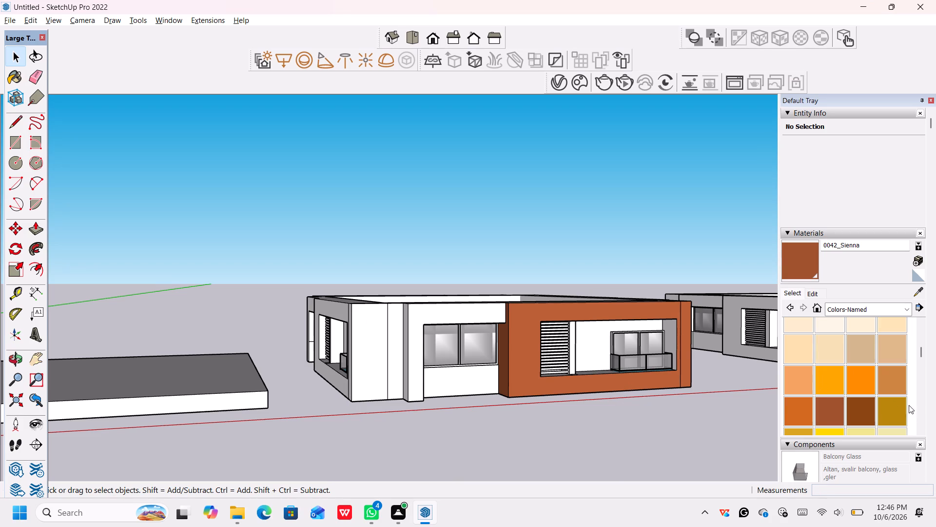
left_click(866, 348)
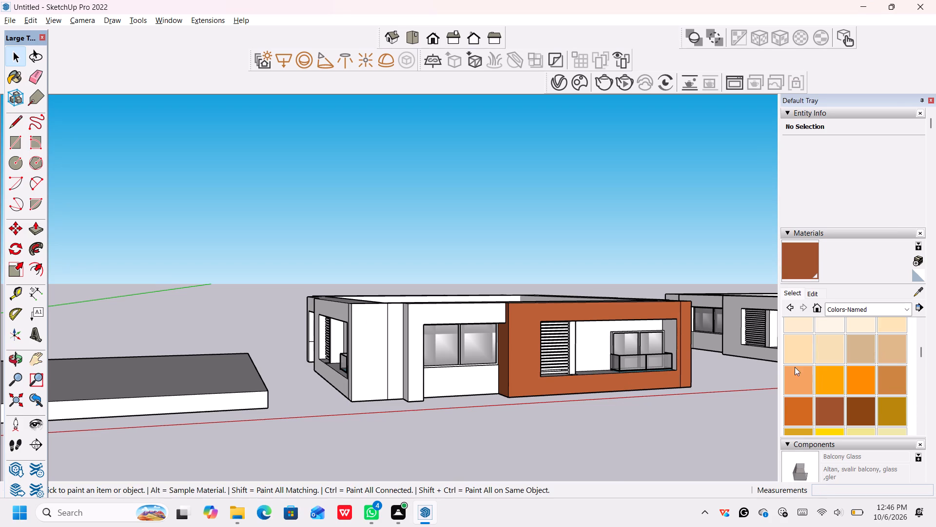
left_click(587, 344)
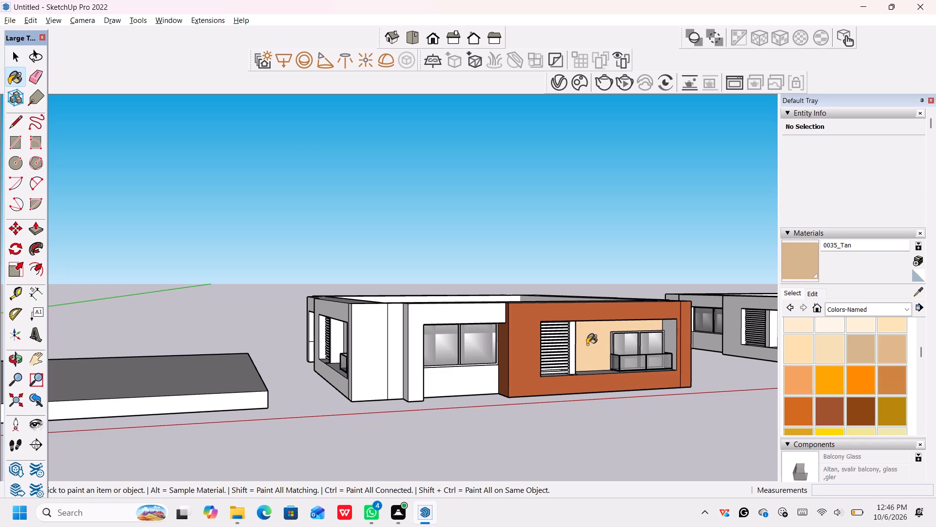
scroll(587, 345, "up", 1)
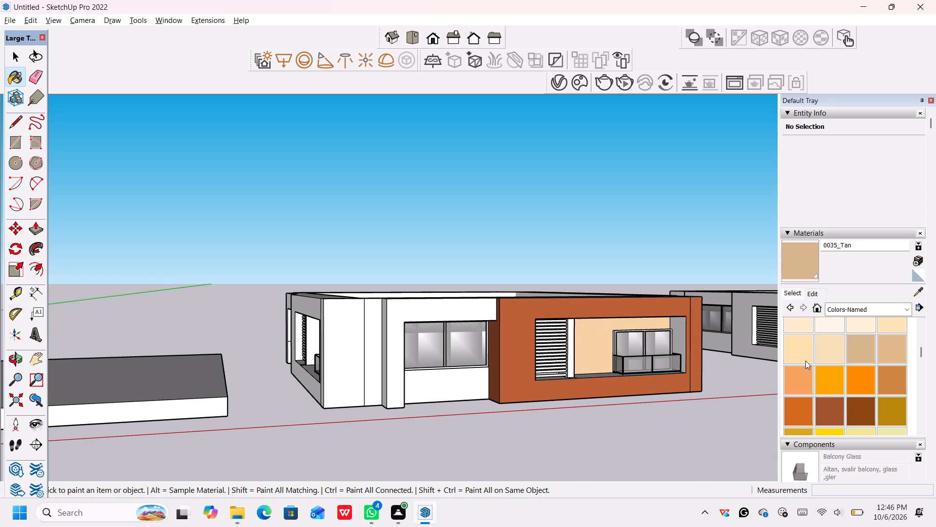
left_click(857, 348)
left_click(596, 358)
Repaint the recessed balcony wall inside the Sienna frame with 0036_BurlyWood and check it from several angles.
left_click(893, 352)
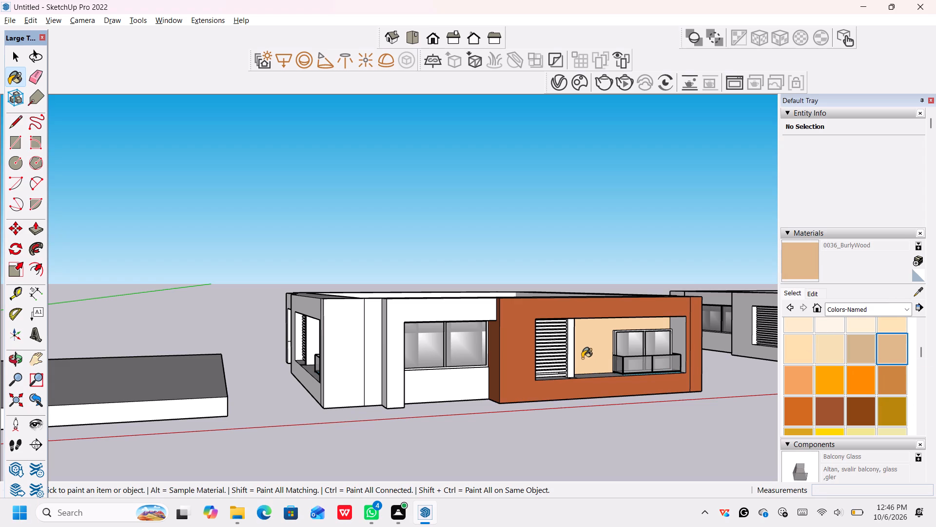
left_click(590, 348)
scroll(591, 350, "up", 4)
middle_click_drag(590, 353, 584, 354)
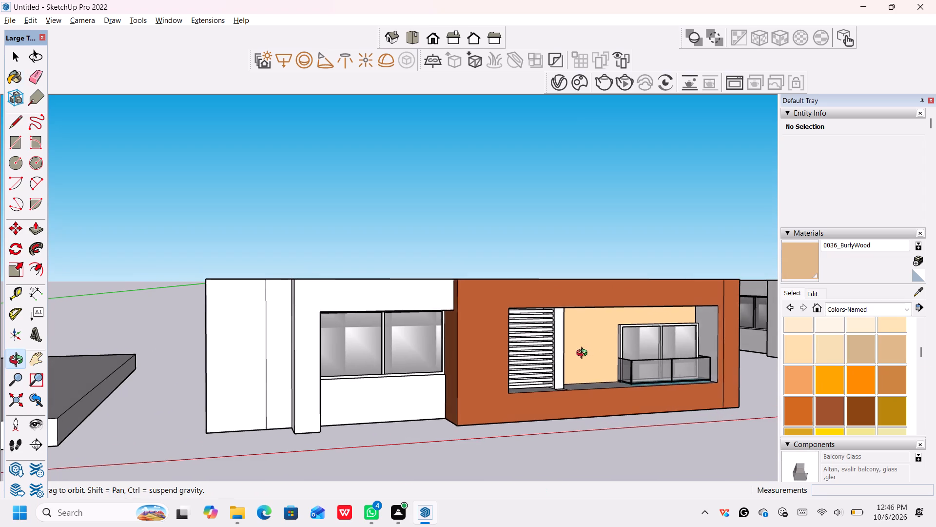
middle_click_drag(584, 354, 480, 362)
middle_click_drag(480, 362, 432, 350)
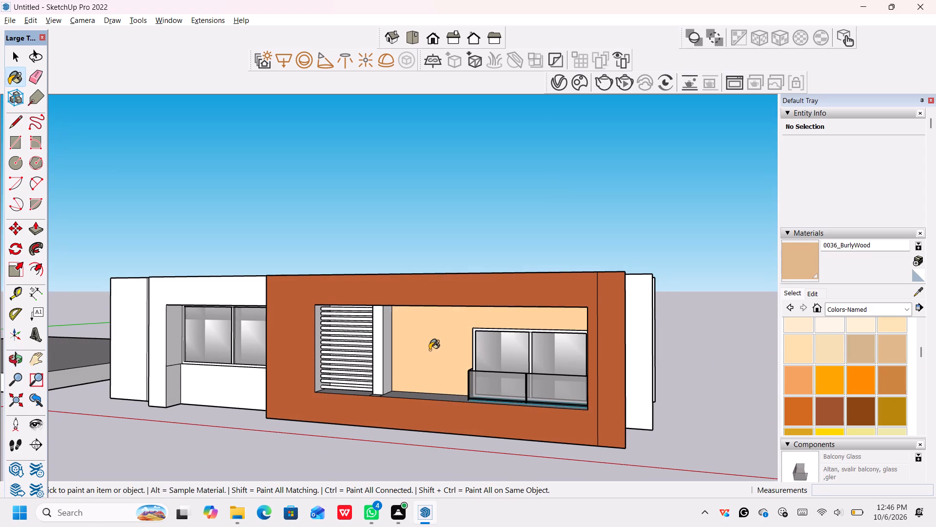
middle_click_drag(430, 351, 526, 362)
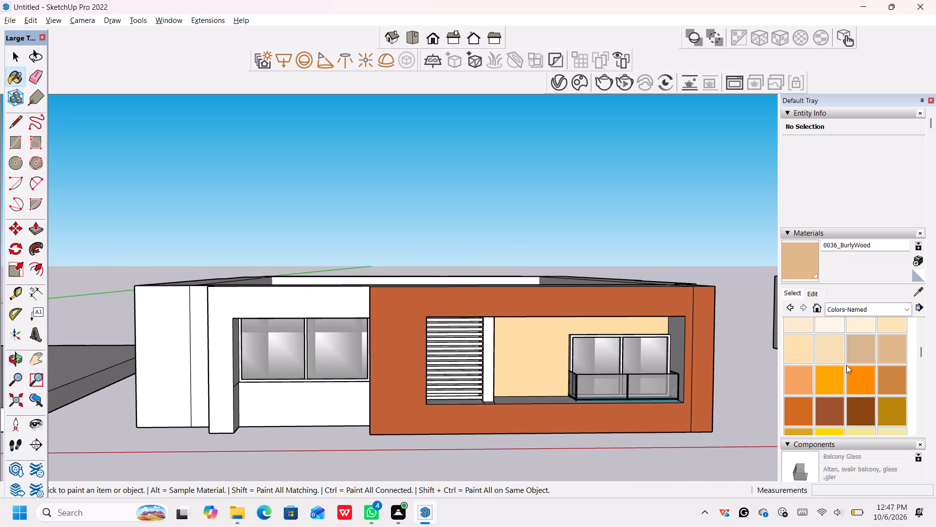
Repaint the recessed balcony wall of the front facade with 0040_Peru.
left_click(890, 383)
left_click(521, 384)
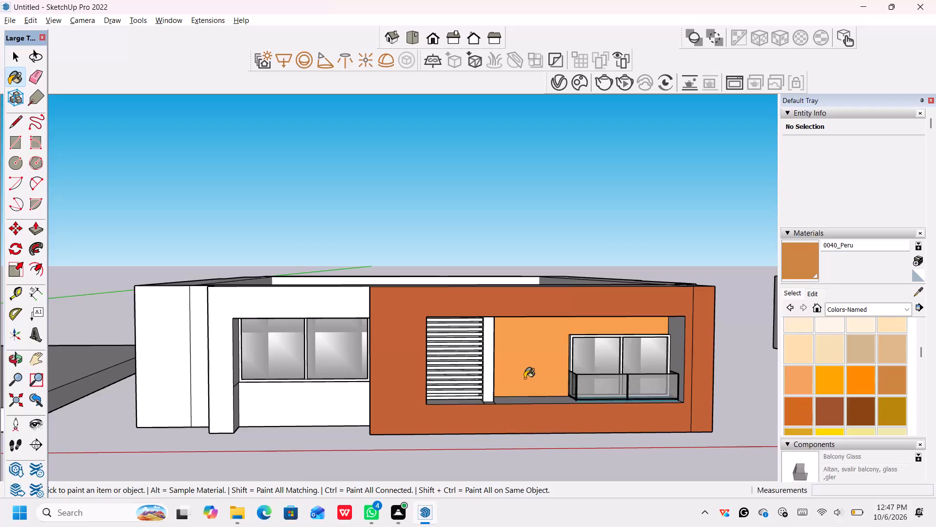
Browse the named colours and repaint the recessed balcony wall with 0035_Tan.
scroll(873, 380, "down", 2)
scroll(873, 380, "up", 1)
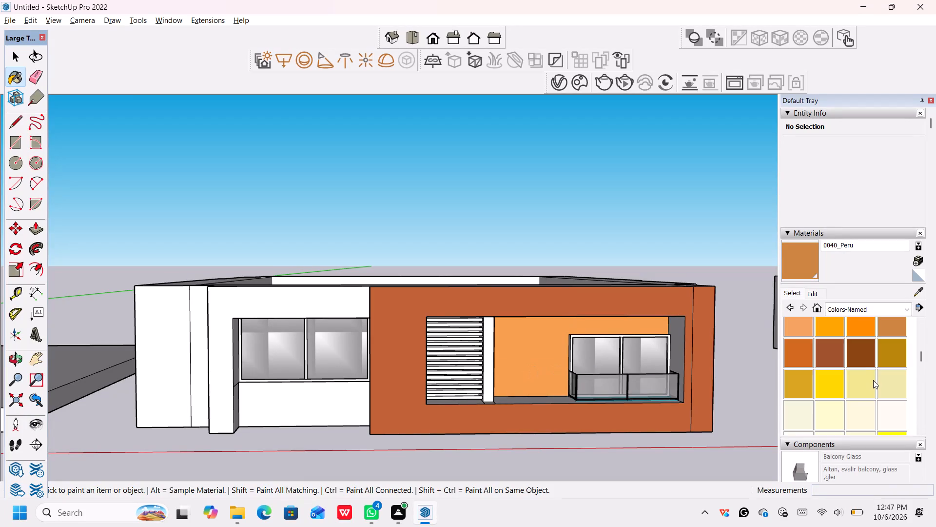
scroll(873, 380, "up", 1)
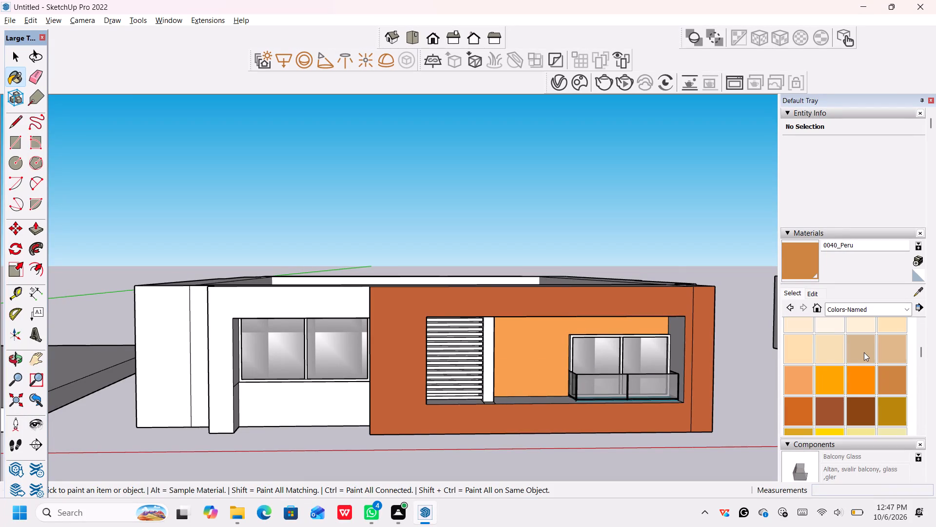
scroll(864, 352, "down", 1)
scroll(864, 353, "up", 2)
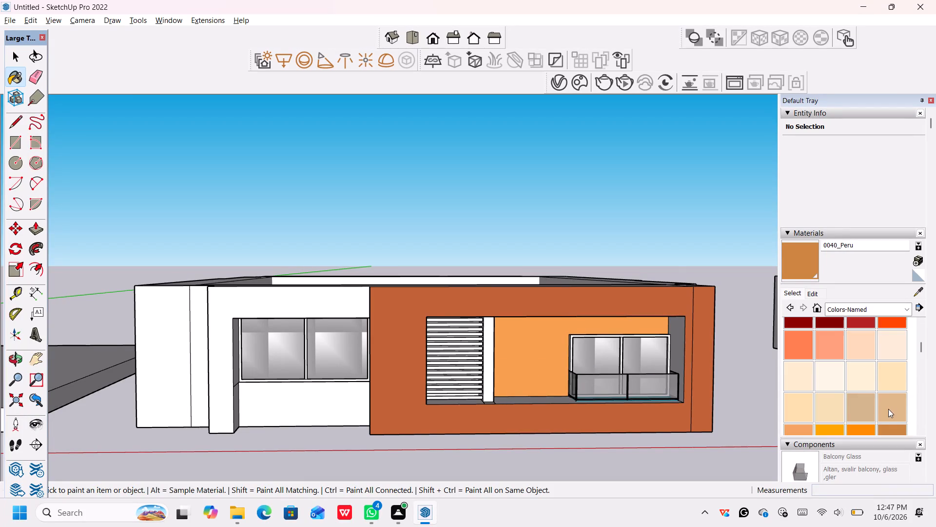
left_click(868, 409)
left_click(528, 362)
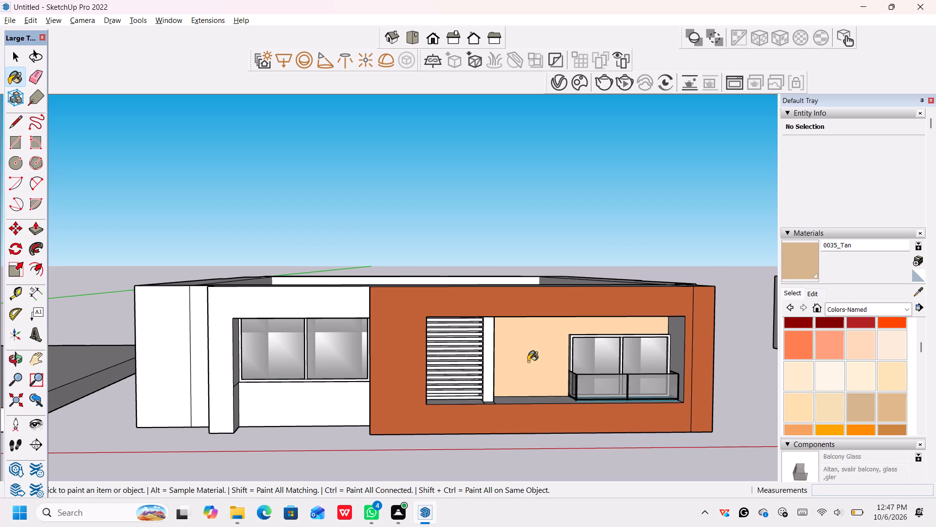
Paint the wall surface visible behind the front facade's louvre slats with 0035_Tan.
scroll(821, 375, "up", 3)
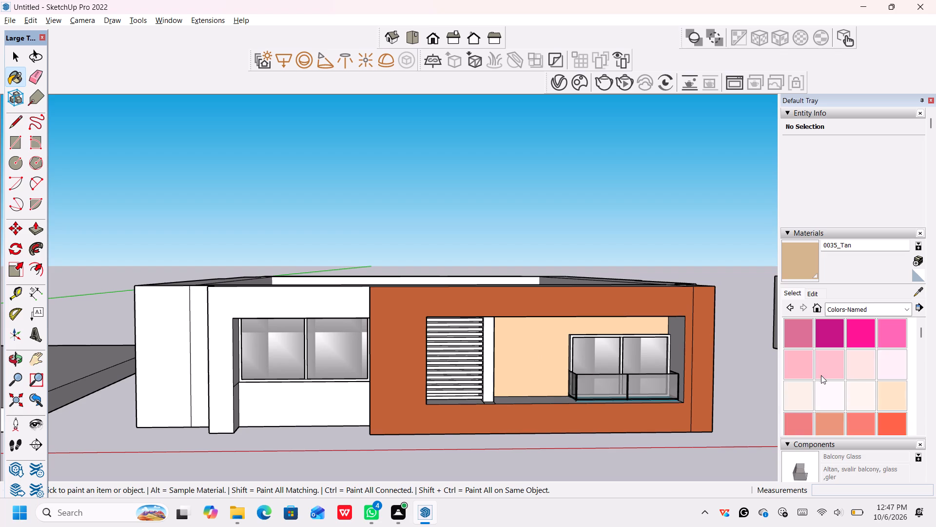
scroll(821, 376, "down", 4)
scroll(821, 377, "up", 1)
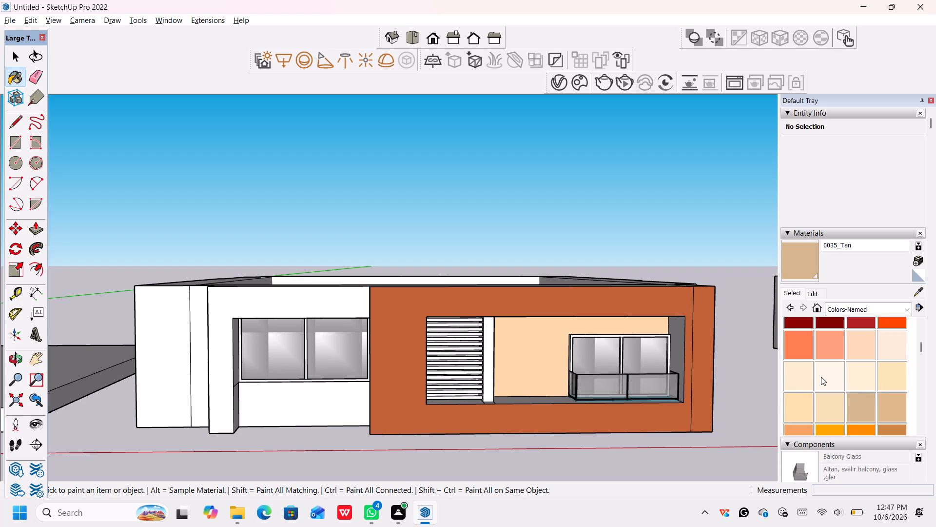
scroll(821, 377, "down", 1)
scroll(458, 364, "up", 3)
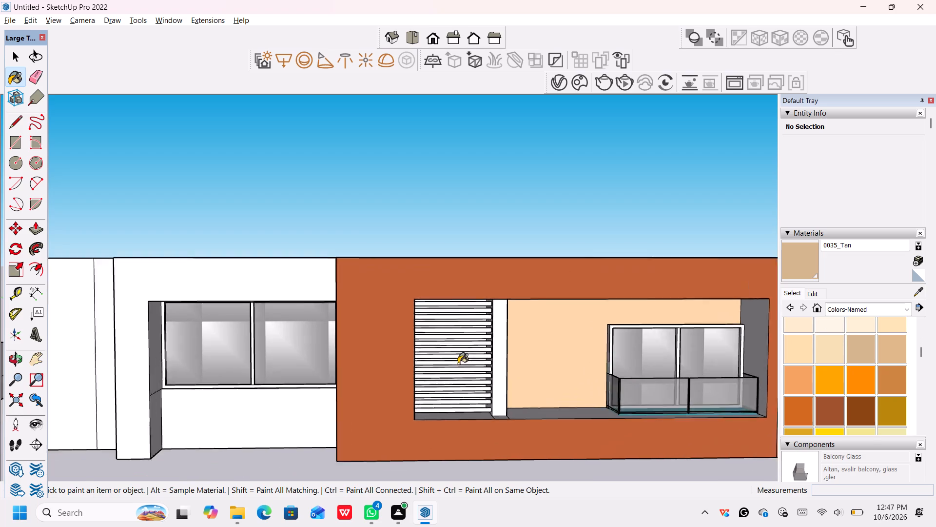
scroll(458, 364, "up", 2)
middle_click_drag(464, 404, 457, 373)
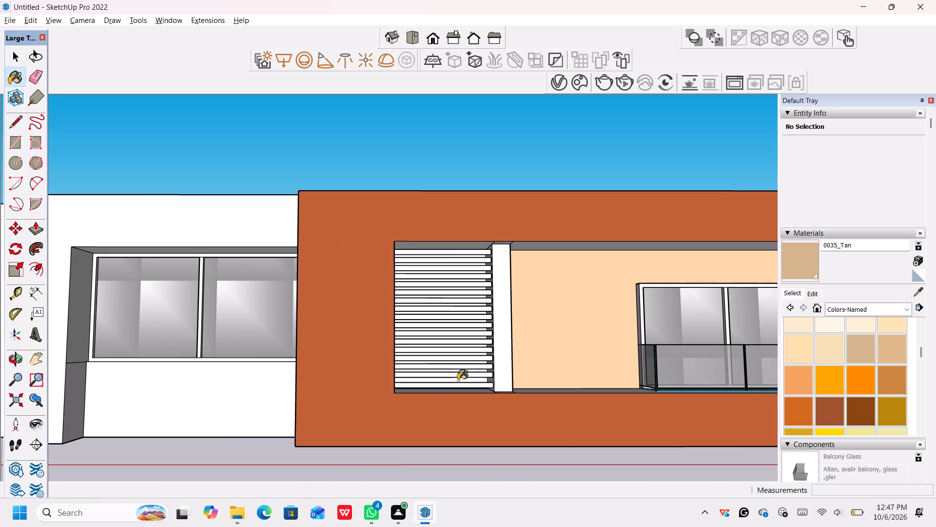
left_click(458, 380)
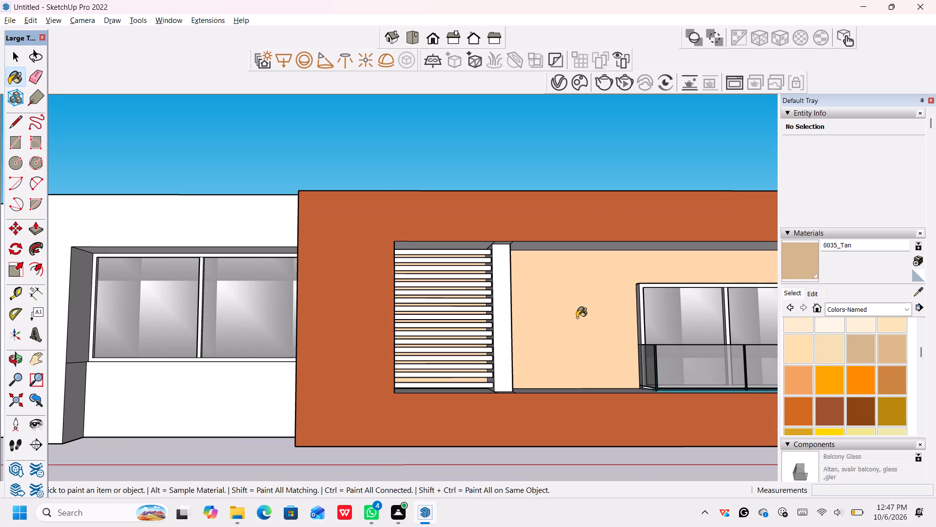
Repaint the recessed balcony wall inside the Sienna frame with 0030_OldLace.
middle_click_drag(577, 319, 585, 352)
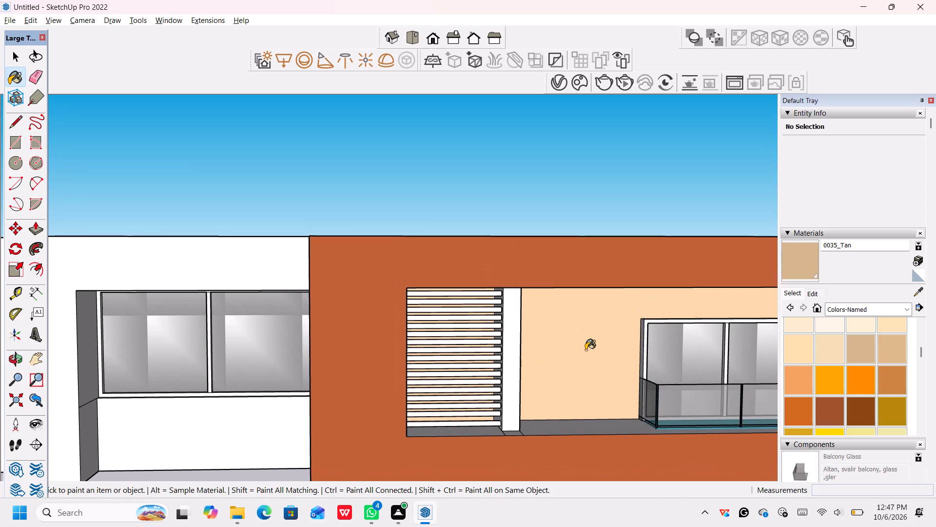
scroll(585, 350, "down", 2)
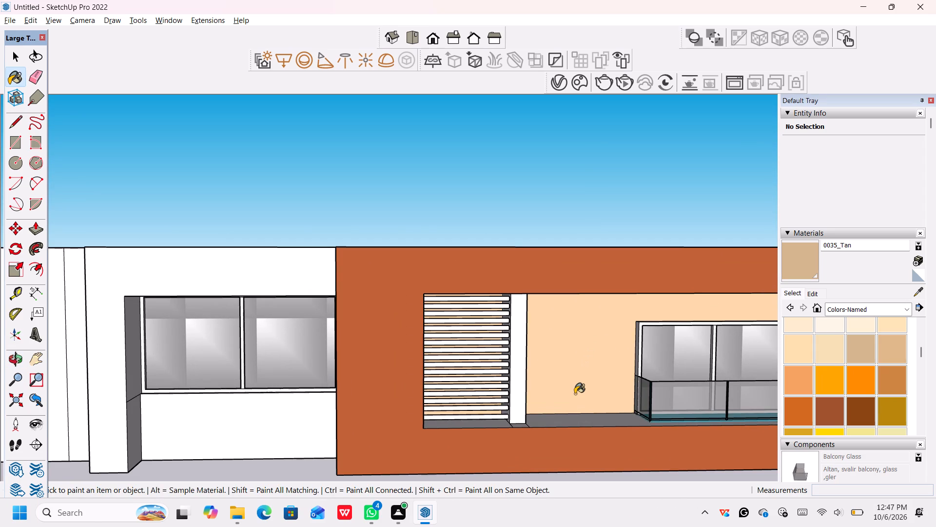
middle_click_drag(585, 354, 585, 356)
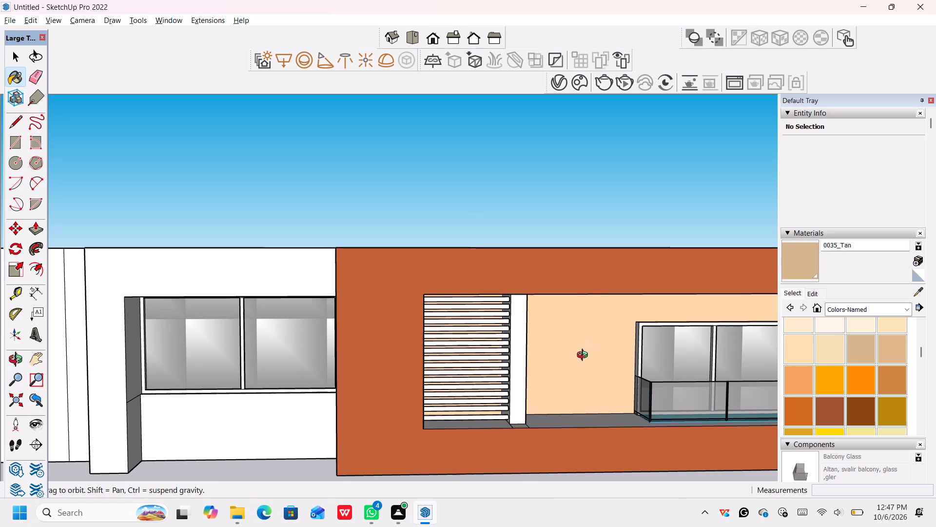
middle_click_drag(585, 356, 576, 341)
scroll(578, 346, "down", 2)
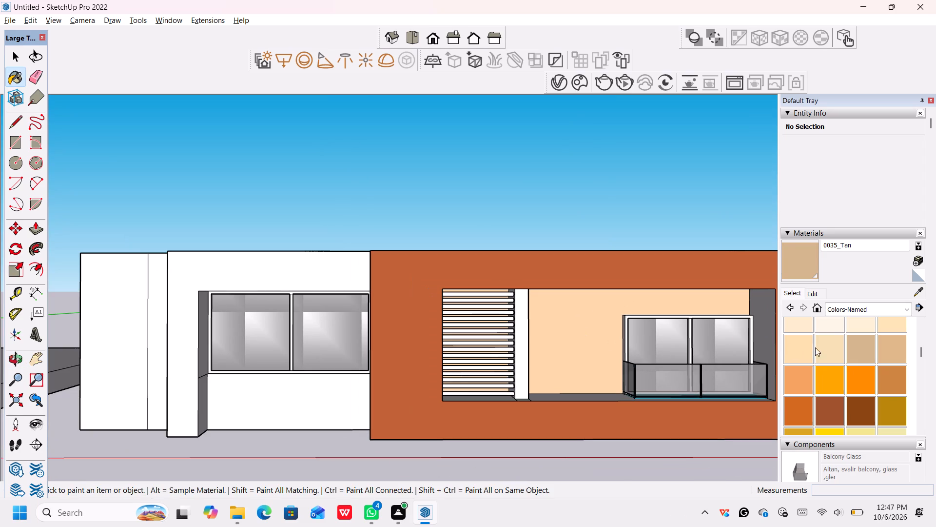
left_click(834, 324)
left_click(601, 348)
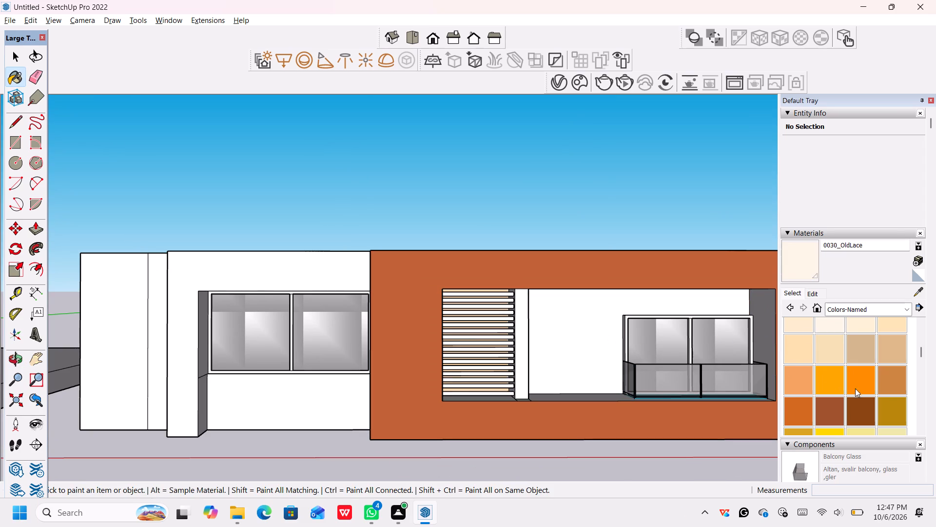
Find 0119_RosyBrown among the named colours and paint the recessed balcony wall with it.
scroll(800, 371, "down", 4)
scroll(845, 379, "down", 3)
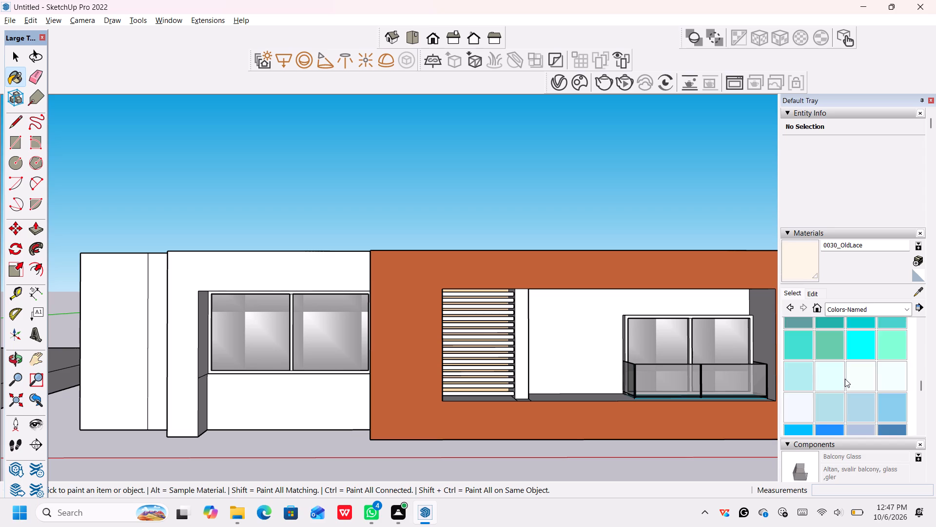
scroll(845, 379, "down", 7)
scroll(845, 379, "up", 3)
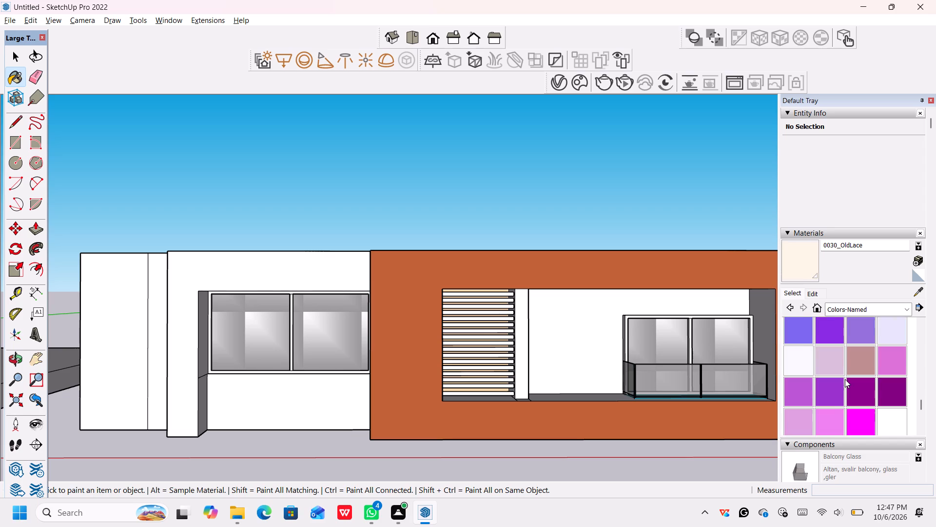
scroll(845, 379, "up", 1)
left_click(856, 416)
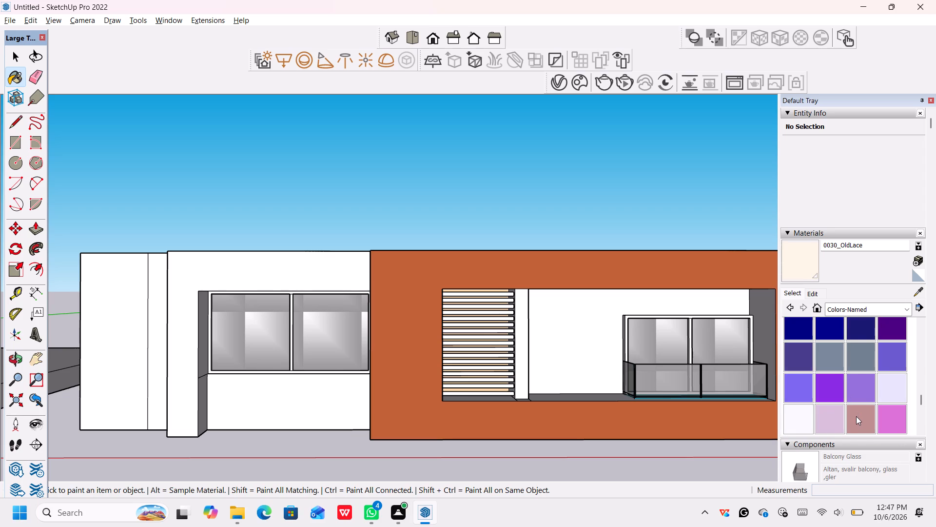
left_click(583, 352)
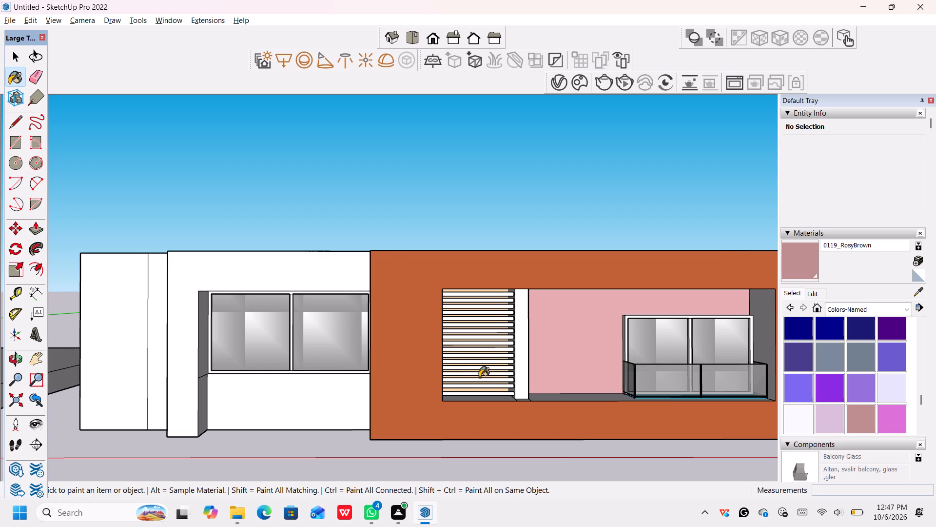
Paint the wall surface behind the front facade's louvre slats with 0119_RosyBrown.
scroll(482, 389, "up", 4)
left_click(481, 390)
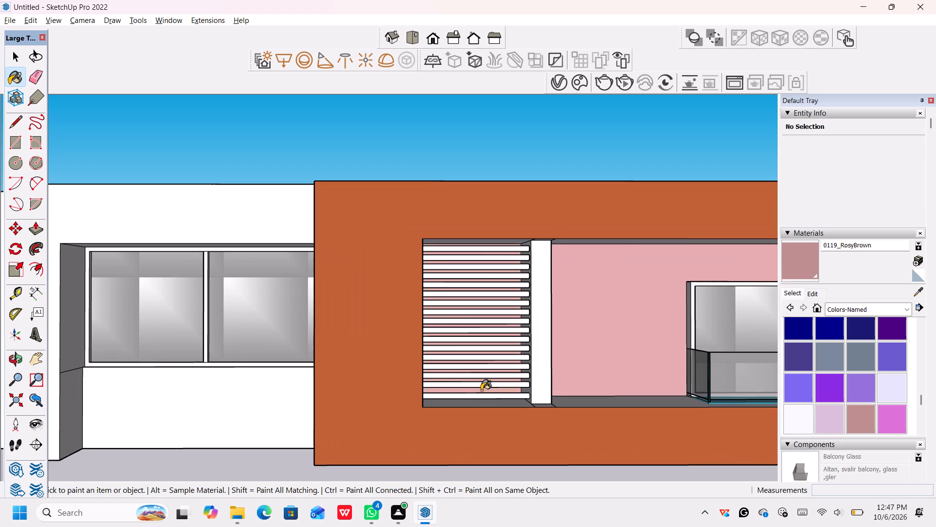
Edit the 0119_RosyBrown material and raise its colour-wheel brightness to a lighter pink.
scroll(707, 368, "down", 5)
middle_click_drag(696, 371, 633, 350)
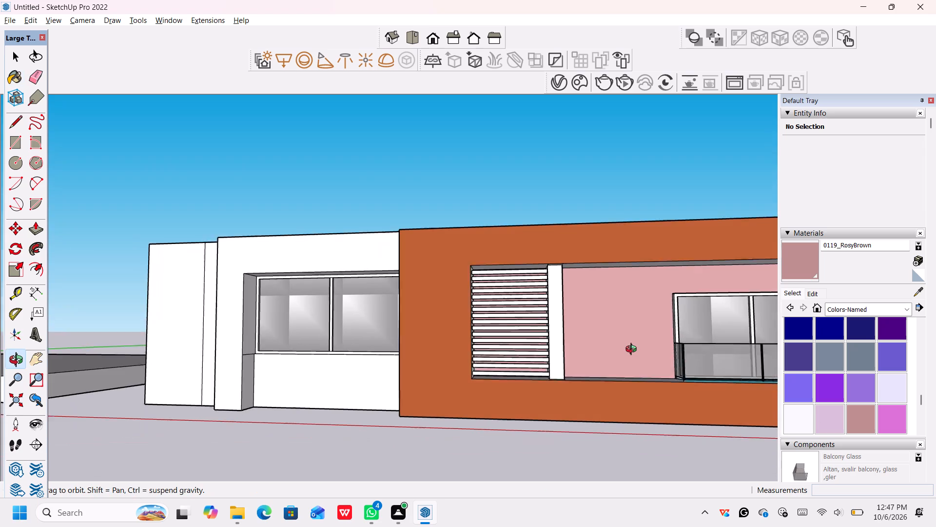
middle_click_drag(633, 350, 652, 378)
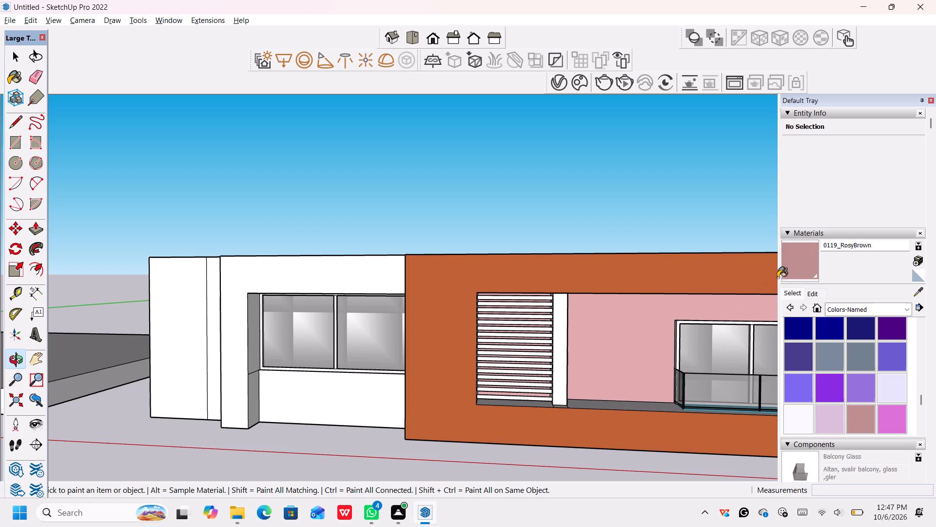
left_click(807, 291)
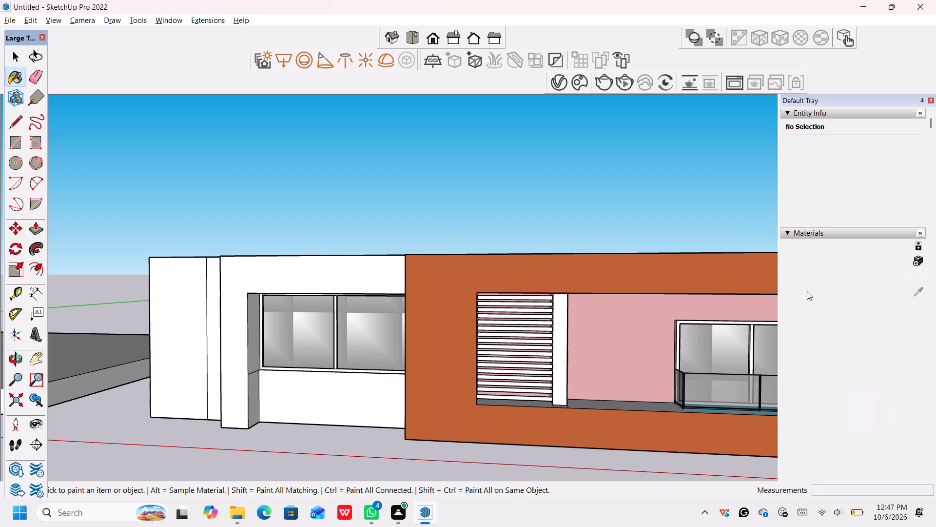
left_click(841, 343)
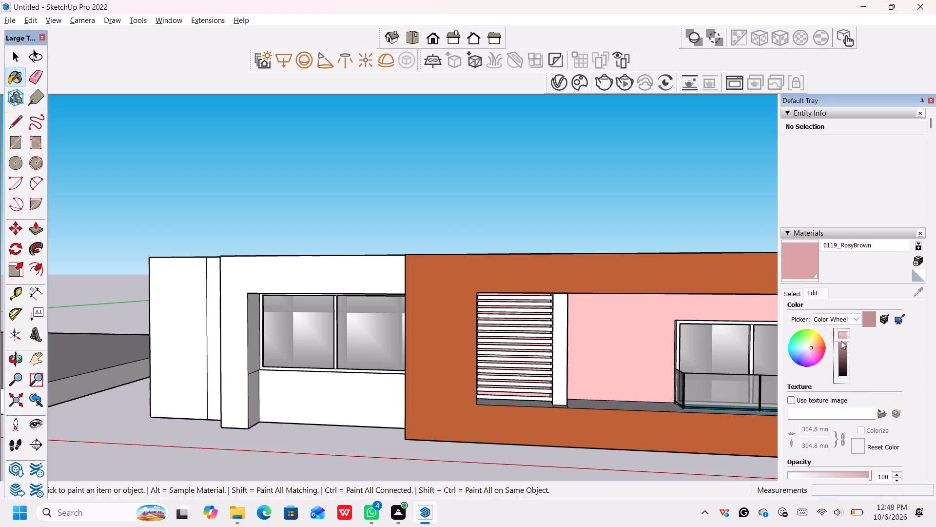
left_click(841, 342)
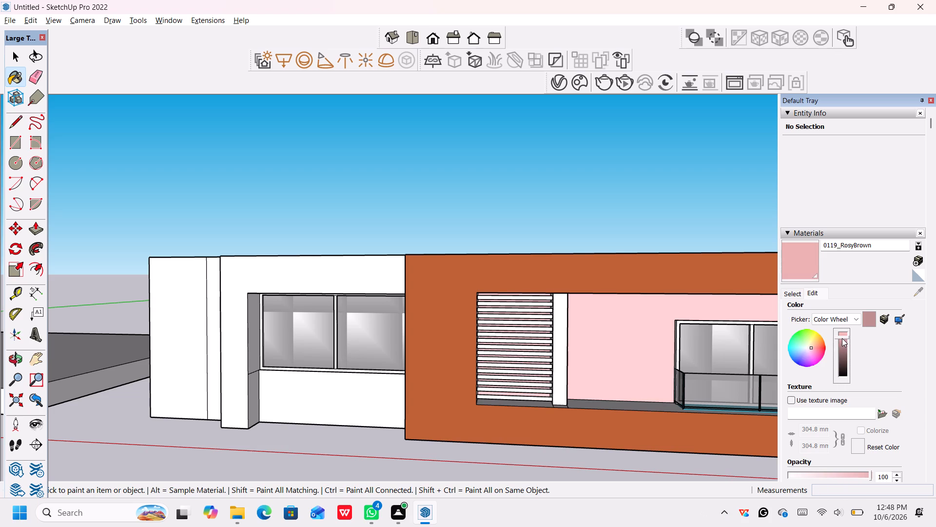
Shift the 0119_RosyBrown material's hue on the colour wheel to a light peach.
left_click(801, 292)
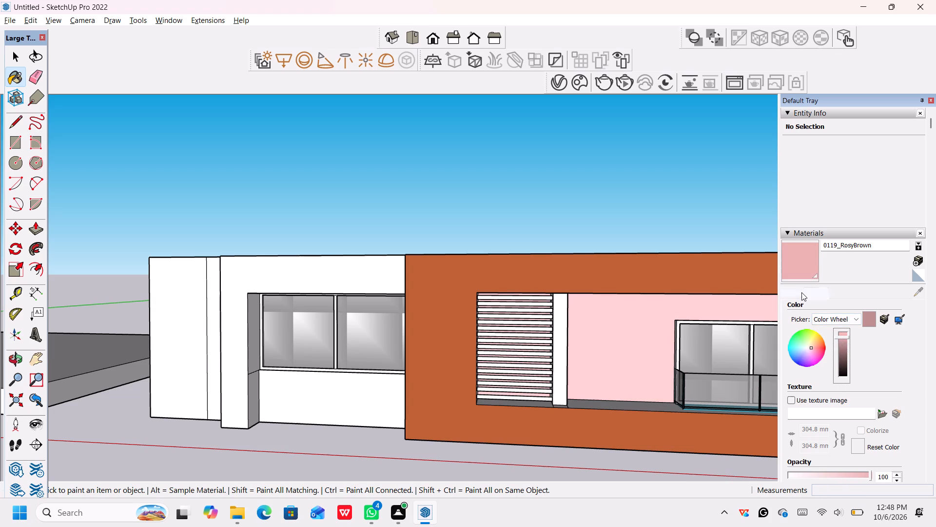
left_click(812, 293)
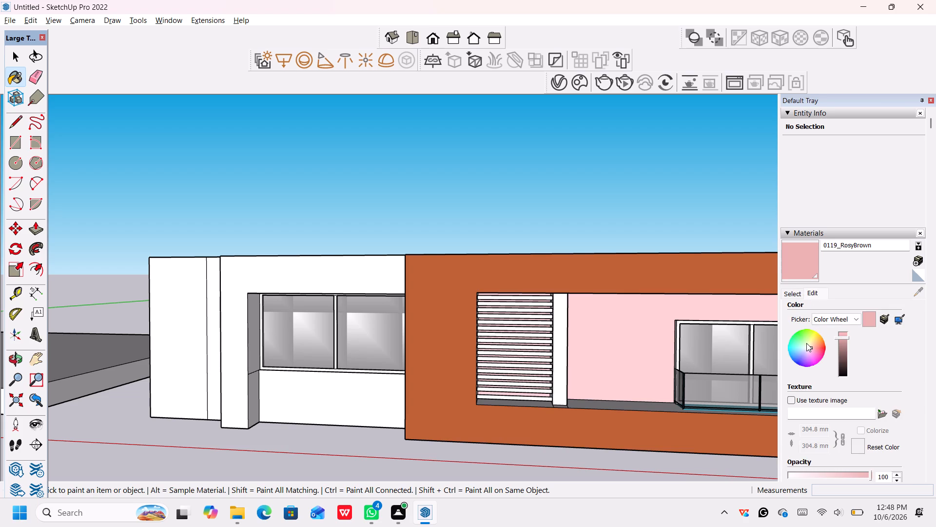
left_click(810, 344)
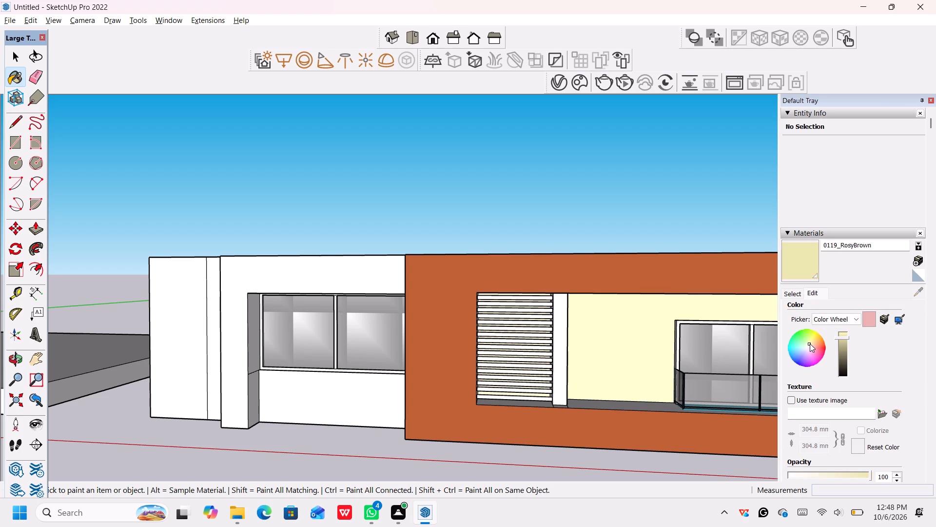
scroll(810, 344, "up", 3)
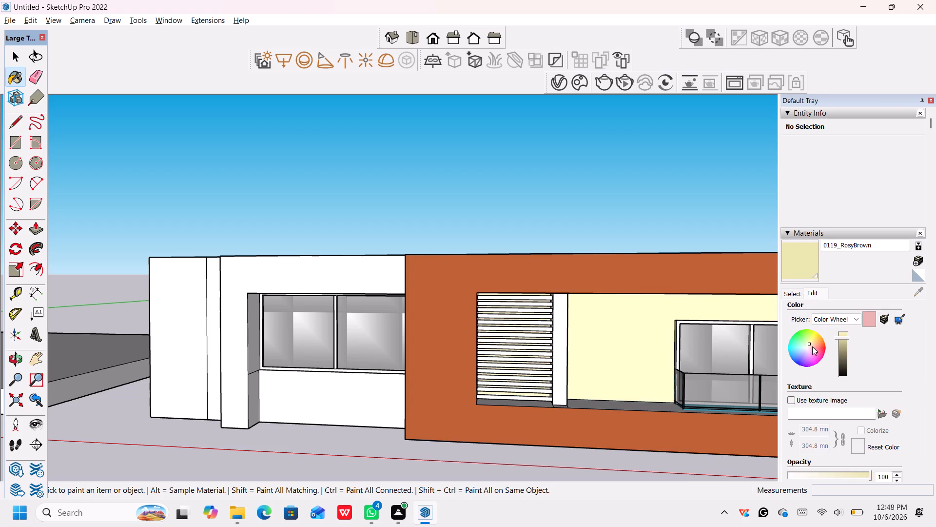
left_click(812, 346)
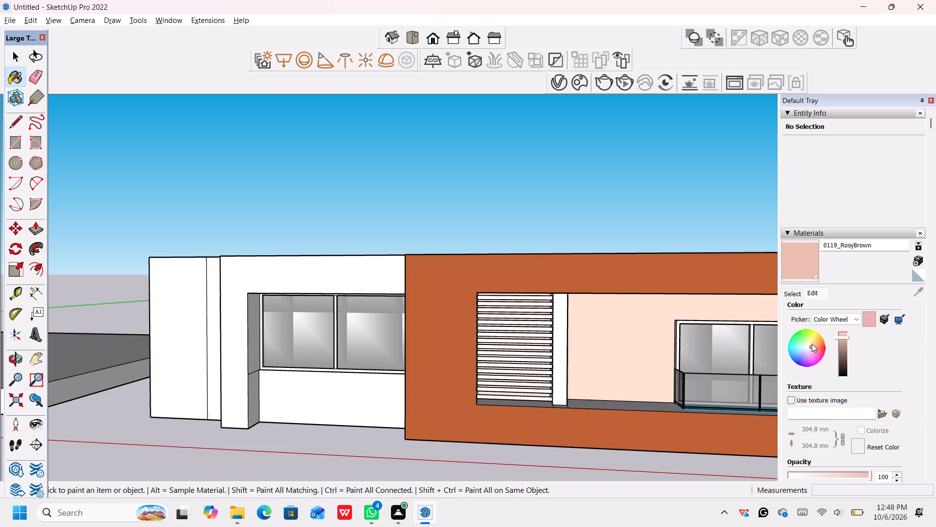
Paint the wall panel beneath the window beside the Sienna frame with the peach 0119_RosyBrown.
scroll(659, 385, "down", 1)
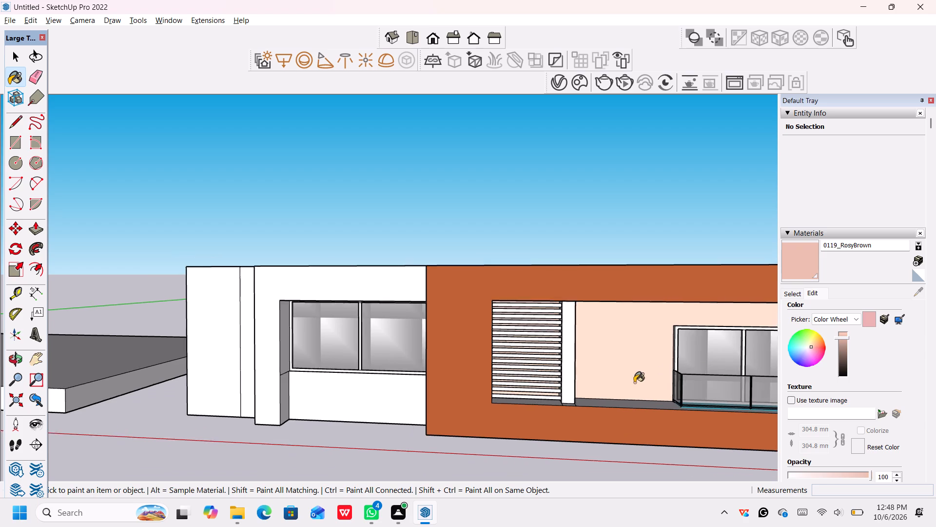
scroll(634, 383, "down", 2)
middle_click_drag(535, 401, 619, 404)
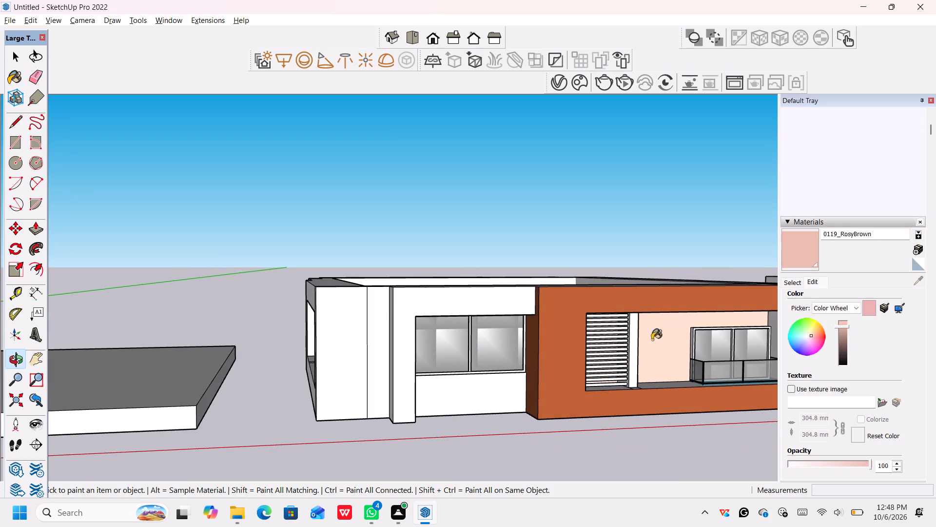
scroll(623, 351, "up", 2)
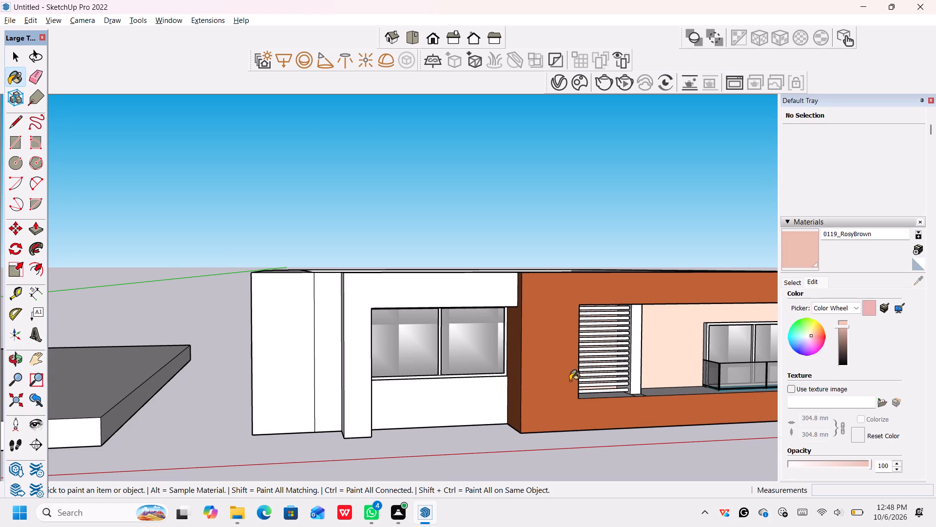
left_click(447, 396)
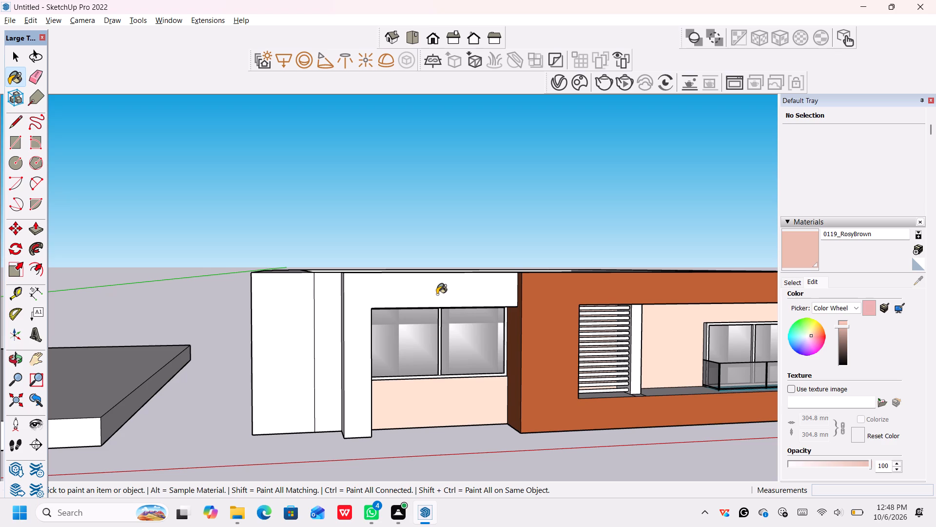
Paint the two adjacent vertical wall strips at that facade's outer corner with 0119_RosyBrown.
middle_click_drag(681, 370, 667, 351)
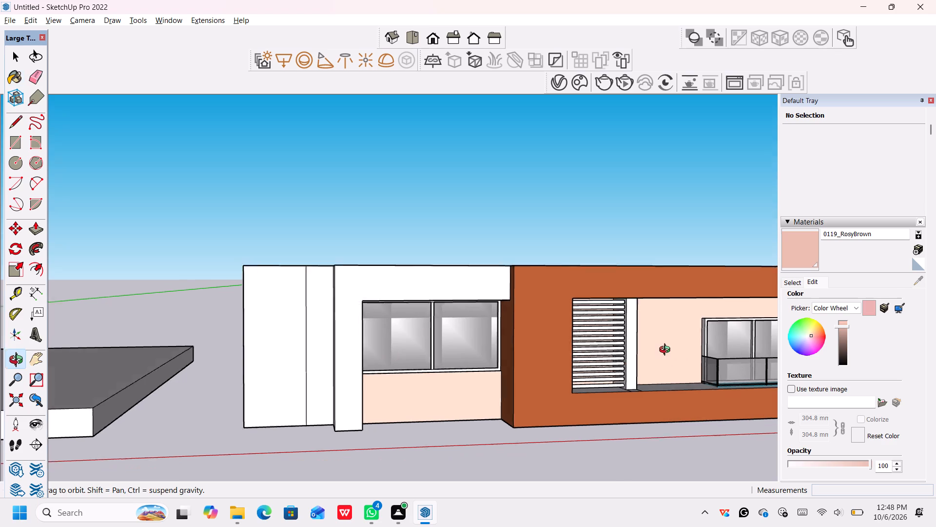
middle_click_drag(667, 351, 667, 348)
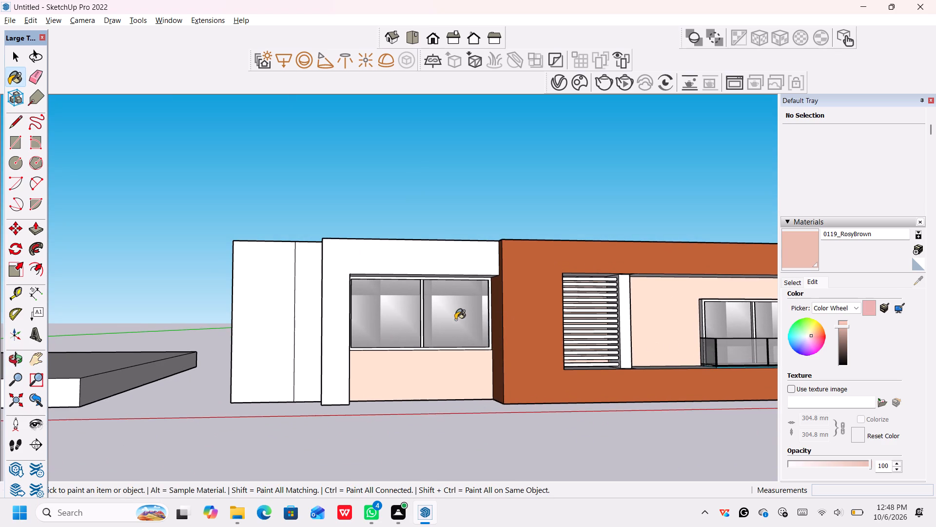
middle_click_drag(452, 324, 509, 332)
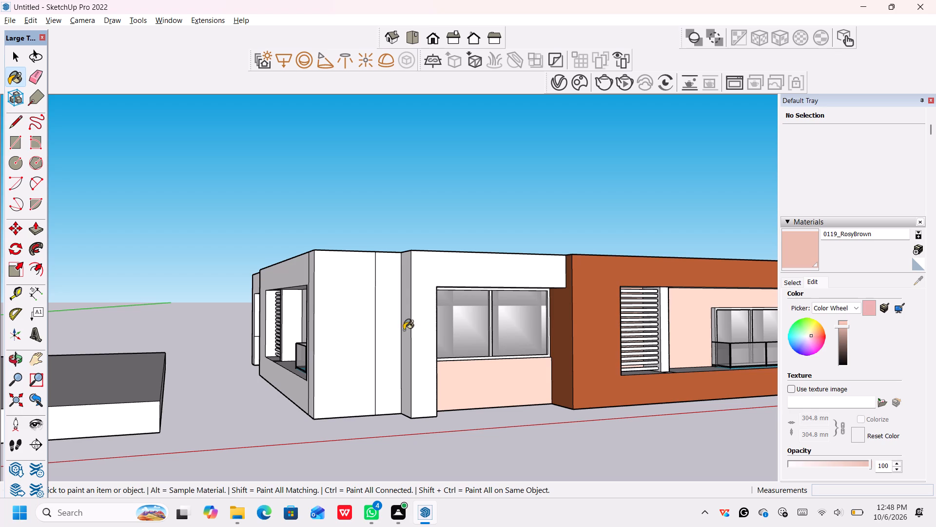
left_click(361, 321)
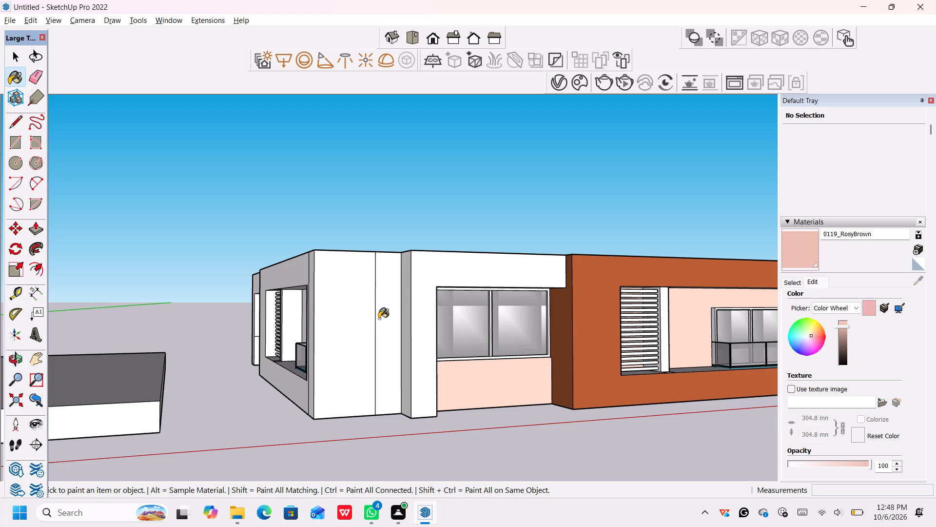
left_click(381, 319)
On another facade of the building, paint the panel beneath the window and both corner wall strips with 0119_RosyBrown.
middle_click_drag(295, 338, 426, 327)
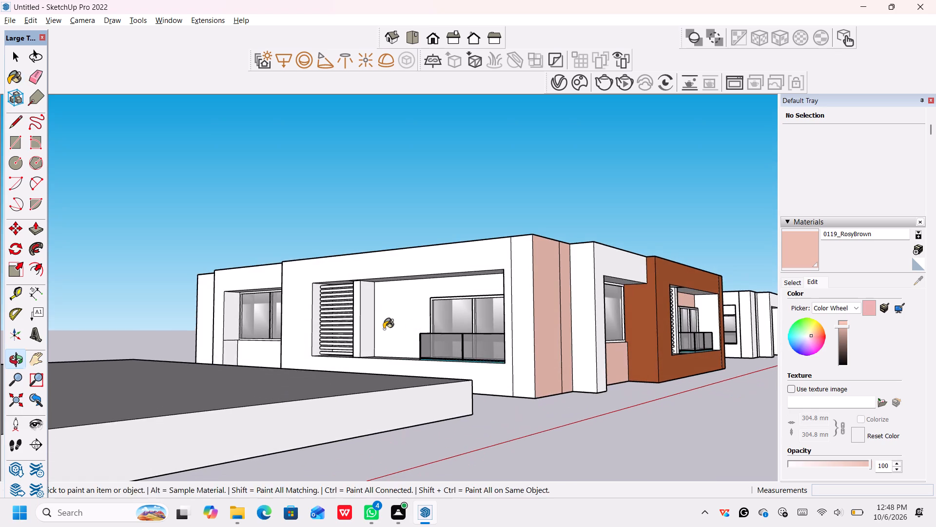
middle_click_drag(362, 325, 609, 366)
left_click(410, 383)
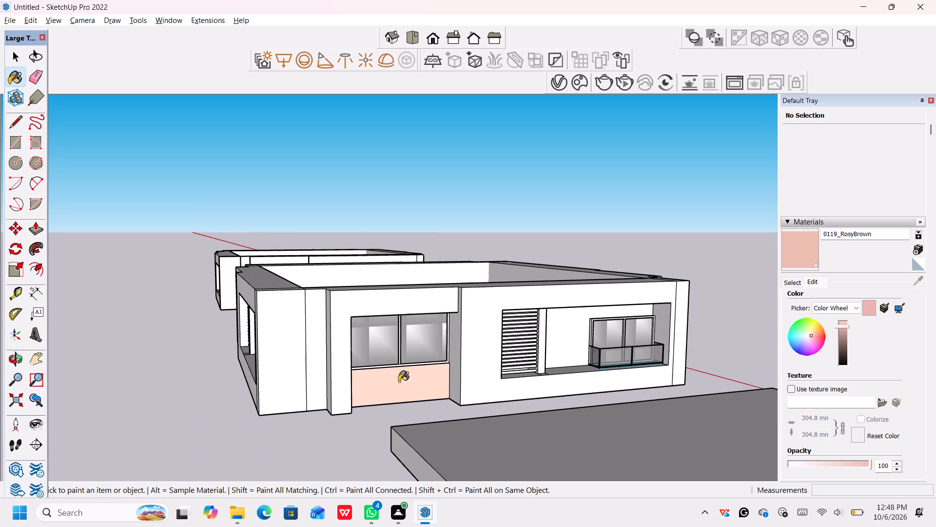
middle_click_drag(398, 384, 470, 385)
middle_click_drag(477, 390, 455, 289)
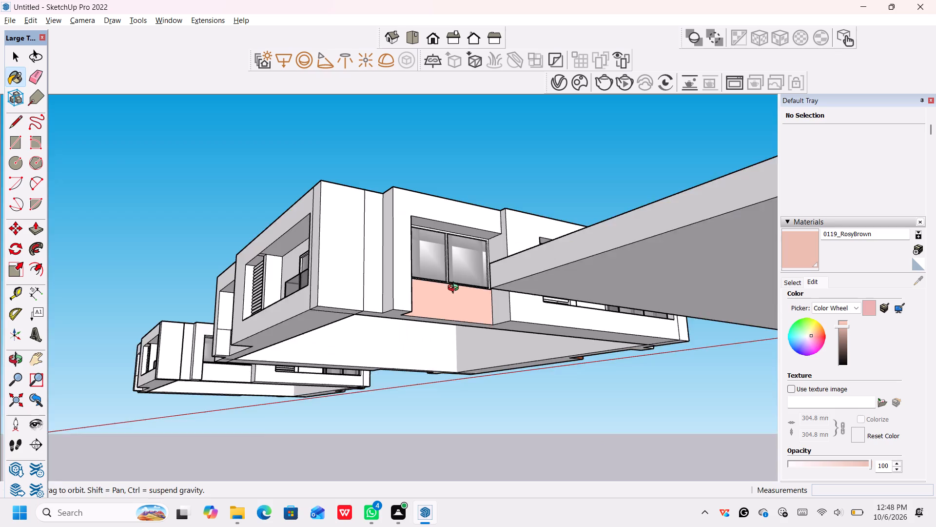
middle_click_drag(455, 289, 455, 272)
middle_click_drag(456, 278, 484, 388)
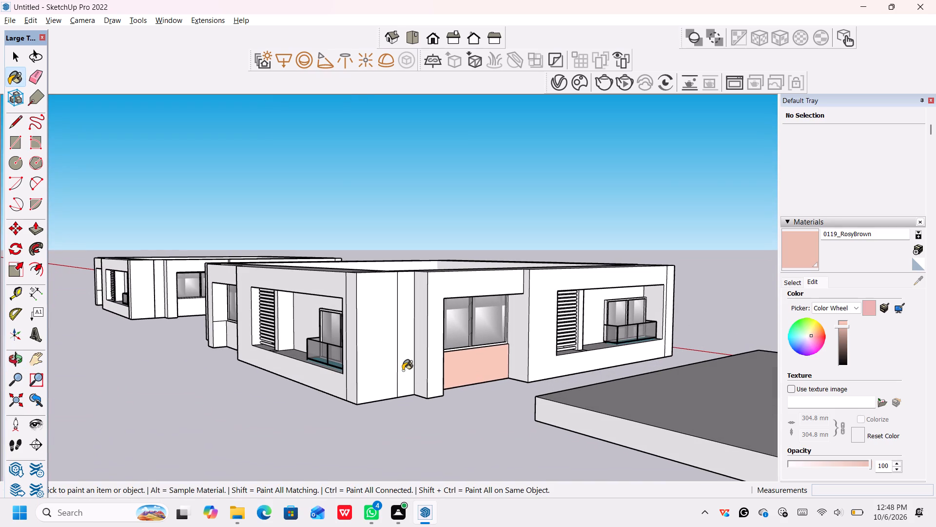
left_click(403, 367)
left_click(381, 369)
On the adjoining unpainted facade, paint the recessed balcony wall and the wall surface behind the louvre slats with 0119_RosyBrown.
middle_click_drag(365, 365, 484, 376)
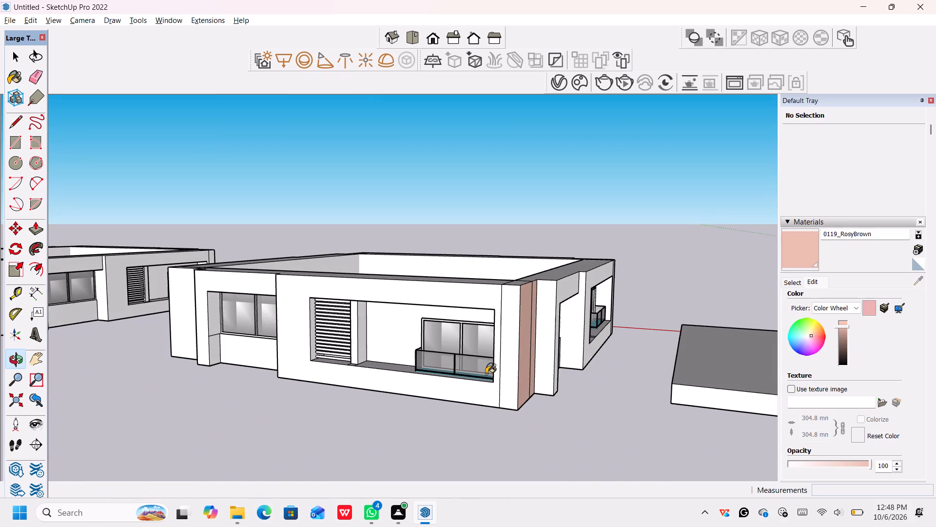
middle_click_drag(330, 366, 470, 379)
left_click(506, 332)
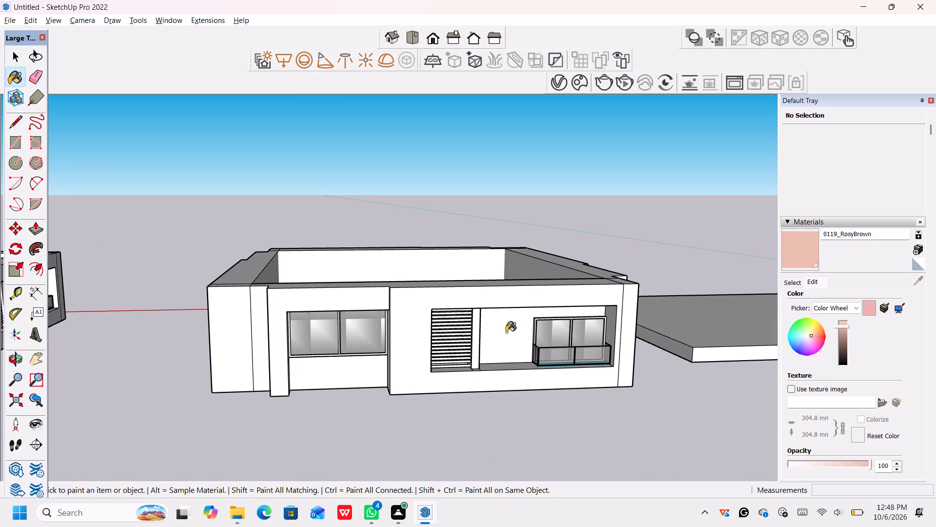
scroll(474, 351, "up", 9)
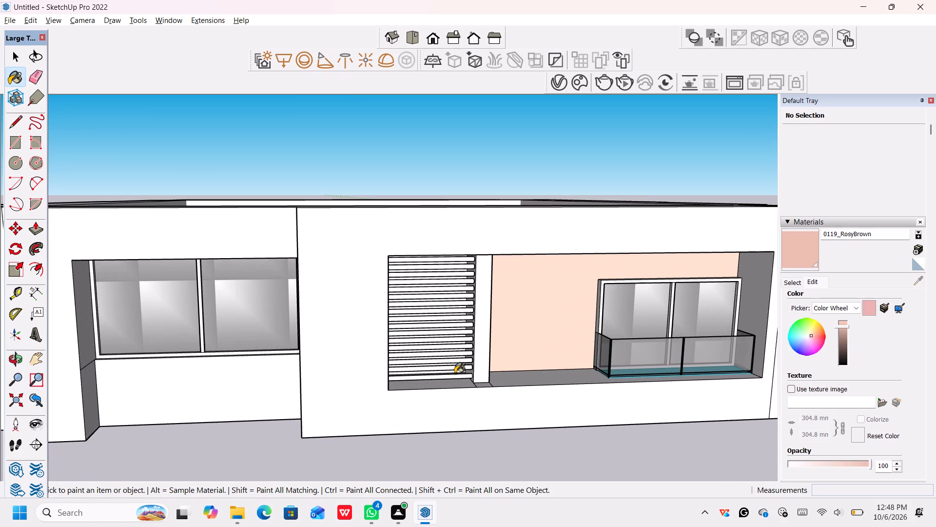
middle_click_drag(454, 373, 442, 335)
left_click(444, 332)
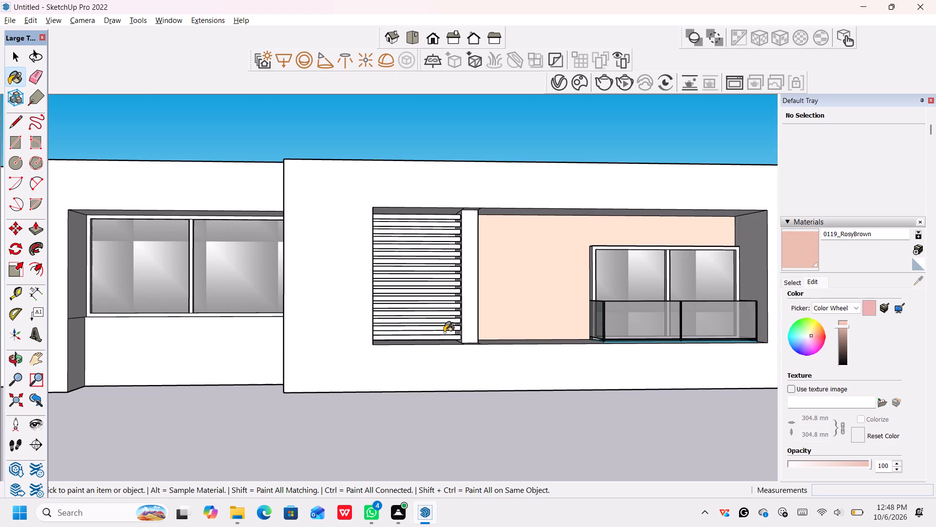
On the same facade, paint the panel beneath the window and the two corner wall strips with 0119_RosyBrown.
left_click(204, 346)
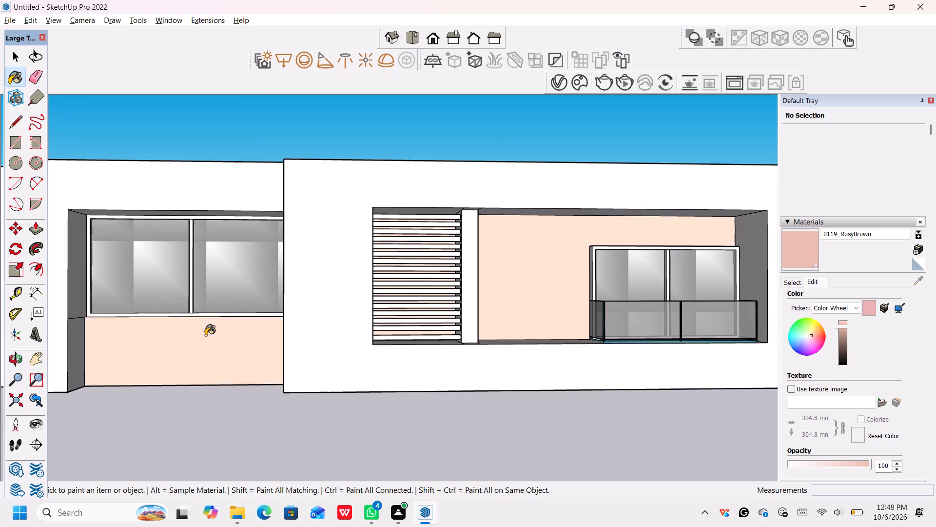
scroll(205, 335, "down", 5)
middle_click_drag(203, 342, 401, 349)
left_click(353, 351)
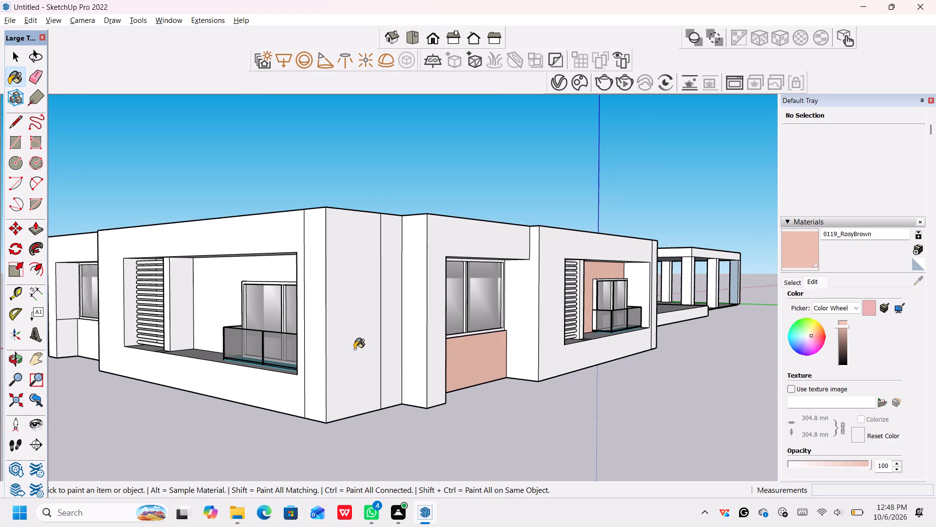
left_click(392, 332)
Paint the recessed balcony wall of the next facade around the corner with 0119_RosyBrown.
middle_click_drag(371, 333, 477, 351)
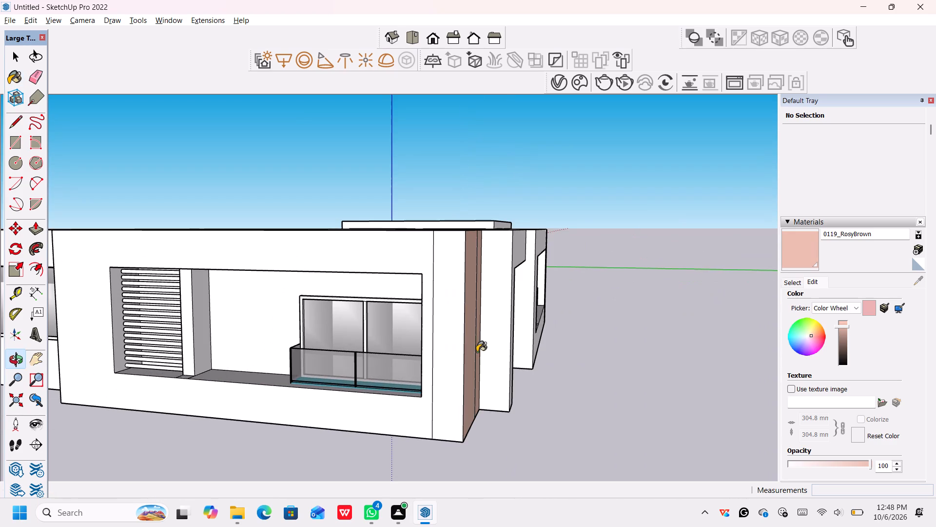
scroll(460, 357, "down", 4)
left_click(291, 317)
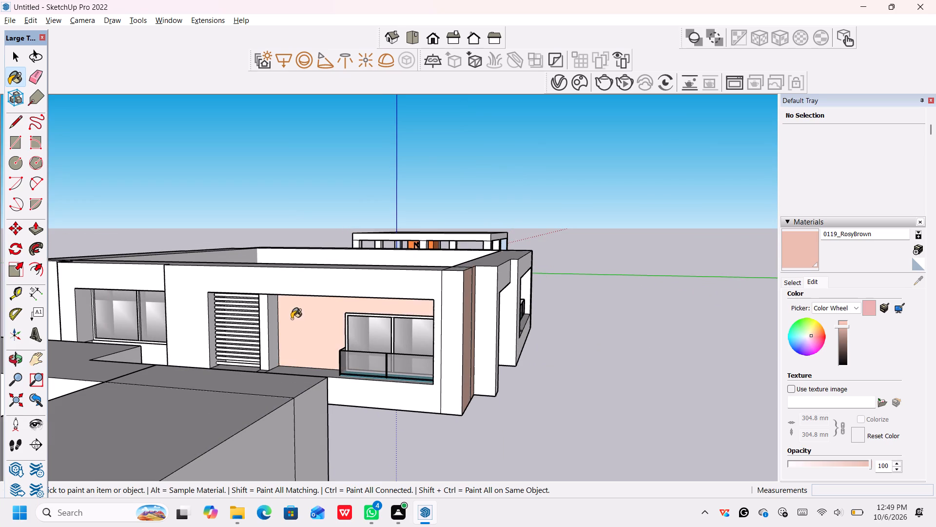
Examine the painted facades around the building, including the louvre backing, balcony wall and under-window panel.
middle_click_drag(294, 325, 331, 314)
scroll(330, 316, "down", 5)
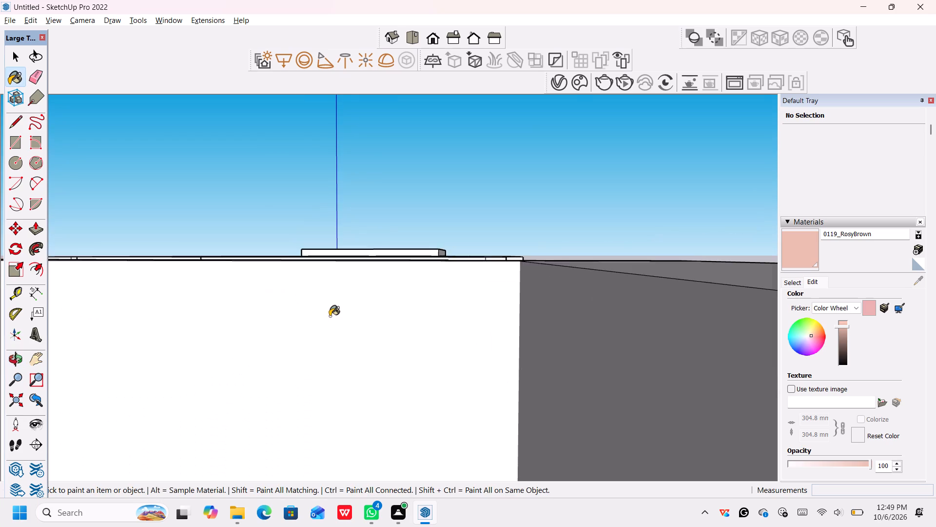
scroll(330, 316, "down", 12)
scroll(329, 318, "up", 1)
scroll(329, 318, "down", 20)
scroll(329, 318, "down", 7)
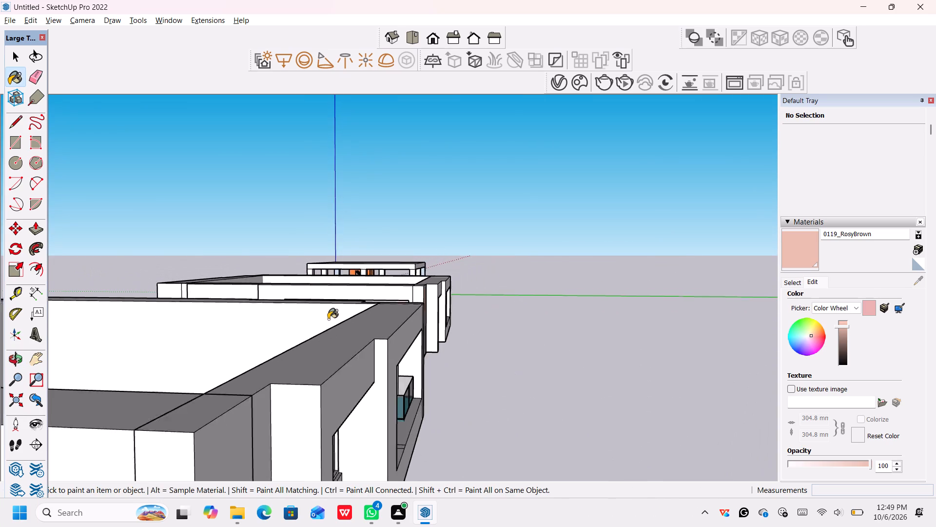
scroll(328, 319, "down", 6)
middle_click_drag(417, 370, 261, 327)
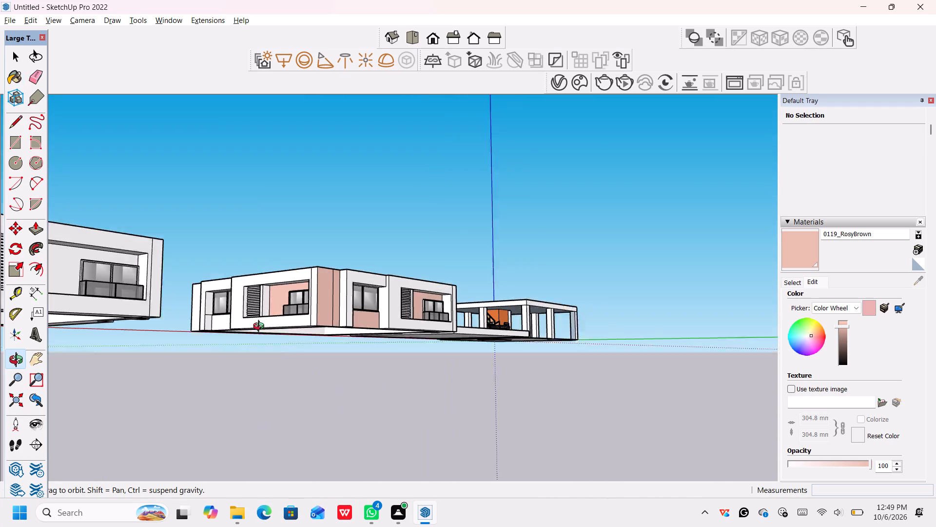
middle_click_drag(261, 327, 177, 346)
scroll(382, 315, "up", 6)
scroll(444, 327, "up", 5)
scroll(363, 330, "up", 9)
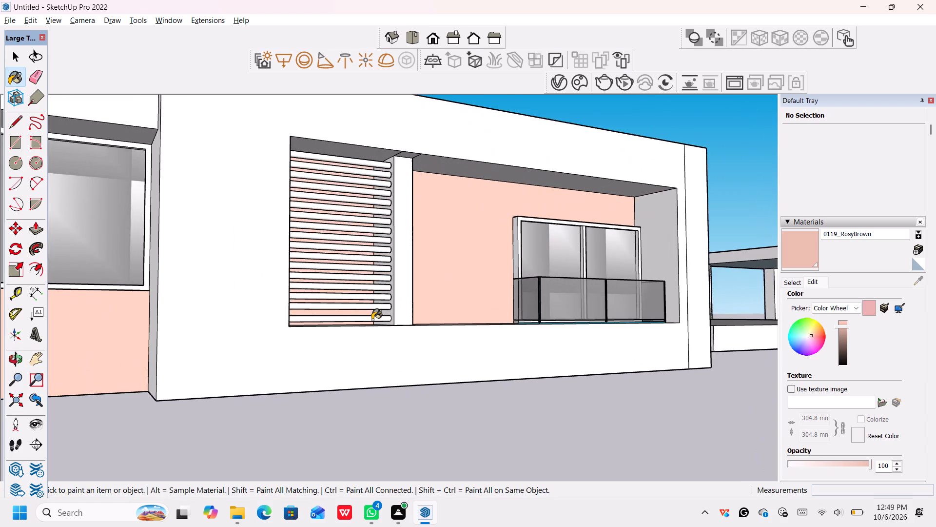
scroll(372, 320, "down", 10)
middle_click_drag(225, 330, 322, 345)
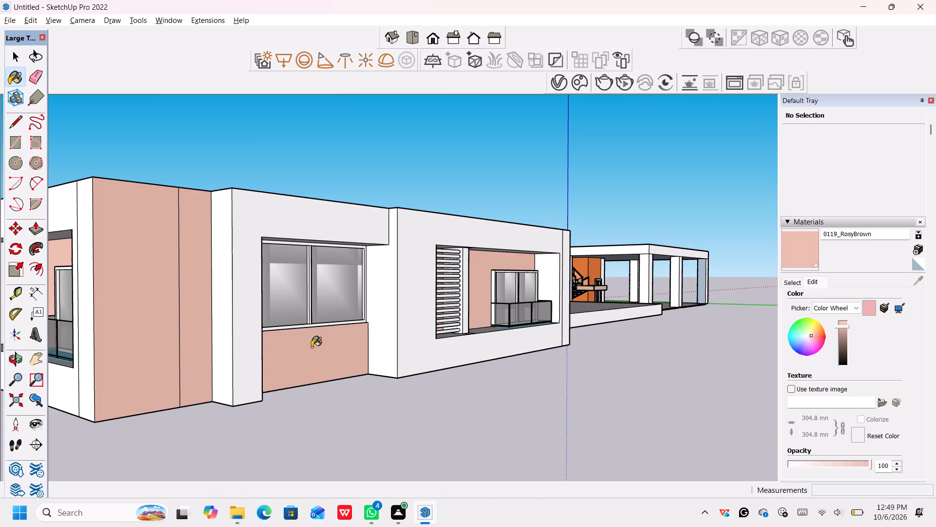
middle_click_drag(144, 356, 317, 376)
Paint the wall surface behind the louvre slats beside the last painted balcony wall with 0119_RosyBrown.
scroll(206, 376, "down", 13)
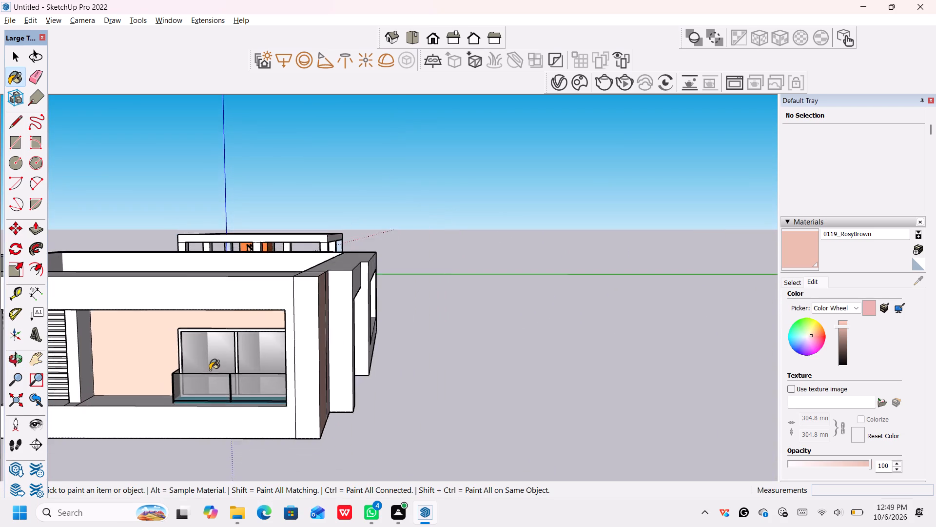
scroll(210, 370, "down", 10)
middle_click_drag(119, 366, 187, 362)
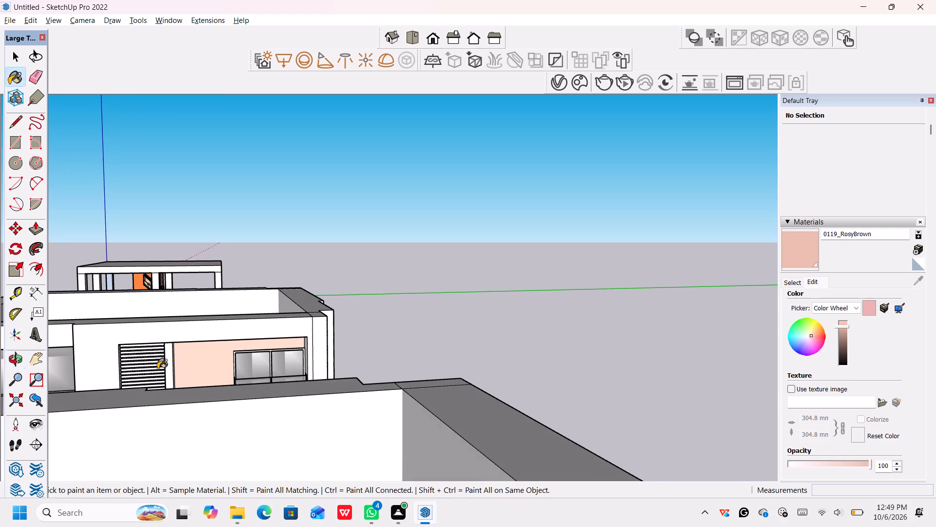
scroll(147, 372, "up", 14)
scroll(145, 390, "down", 1)
scroll(145, 391, "up", 7)
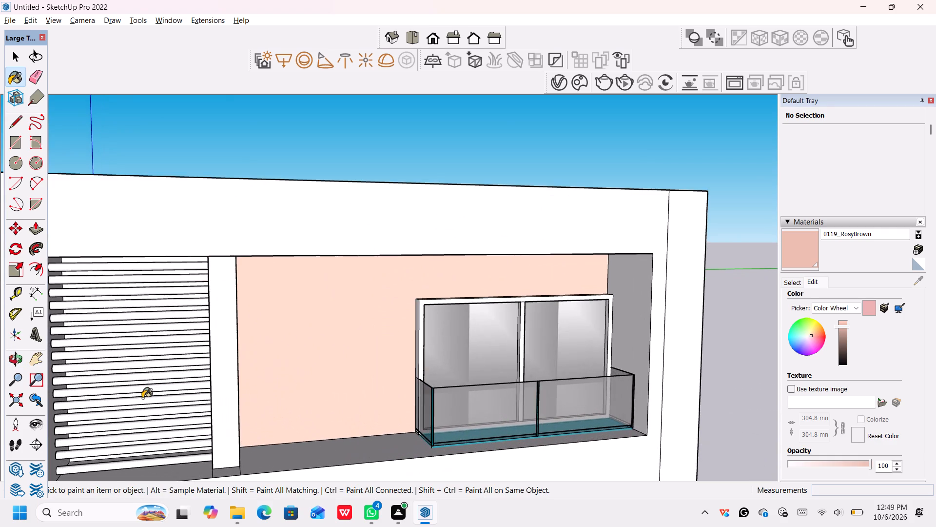
scroll(142, 398, "up", 4)
left_click(144, 393)
scroll(144, 393, "down", 8)
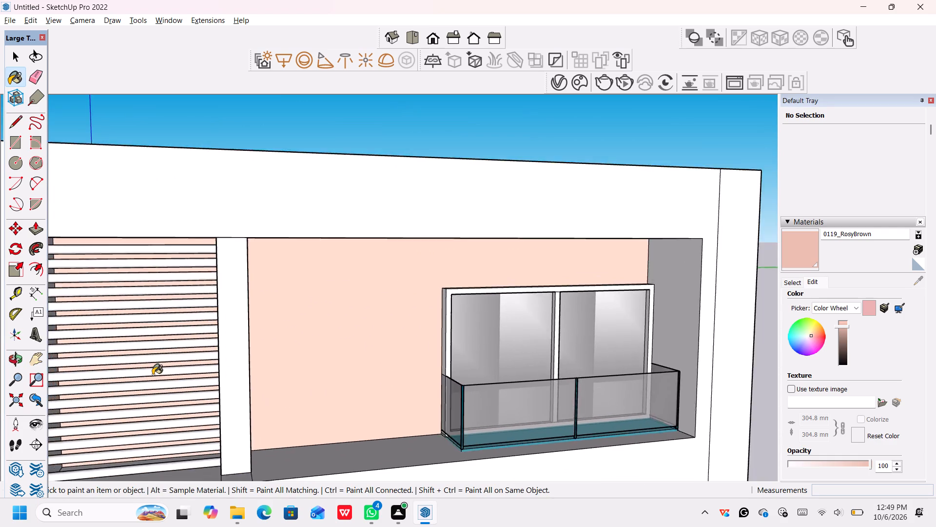
scroll(153, 375, "down", 9)
middle_click_drag(119, 390, 253, 385)
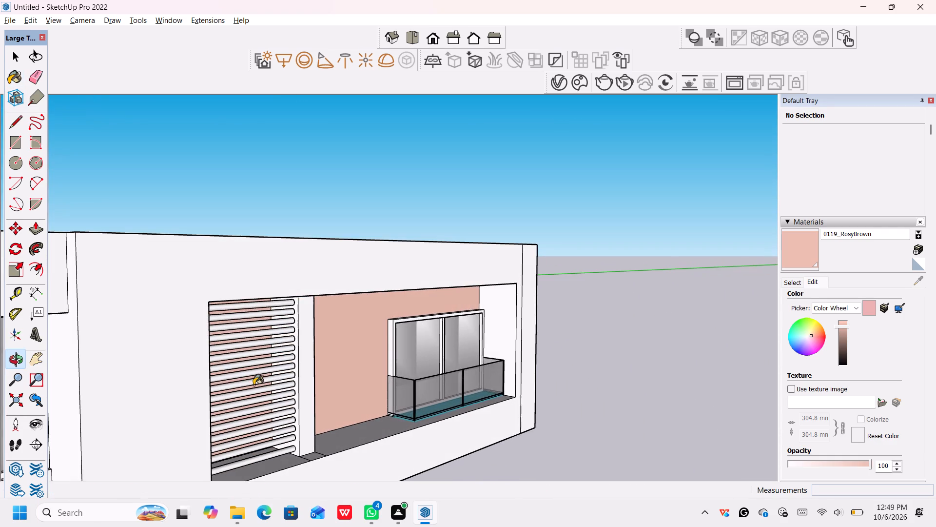
On that same facade, paint the panel beneath the window and the two corner wall strips beside the Sienna facade with 0119_RosyBrown.
scroll(180, 390, "down", 20)
scroll(130, 416, "down", 3)
left_click(81, 435)
scroll(83, 424, "down", 5)
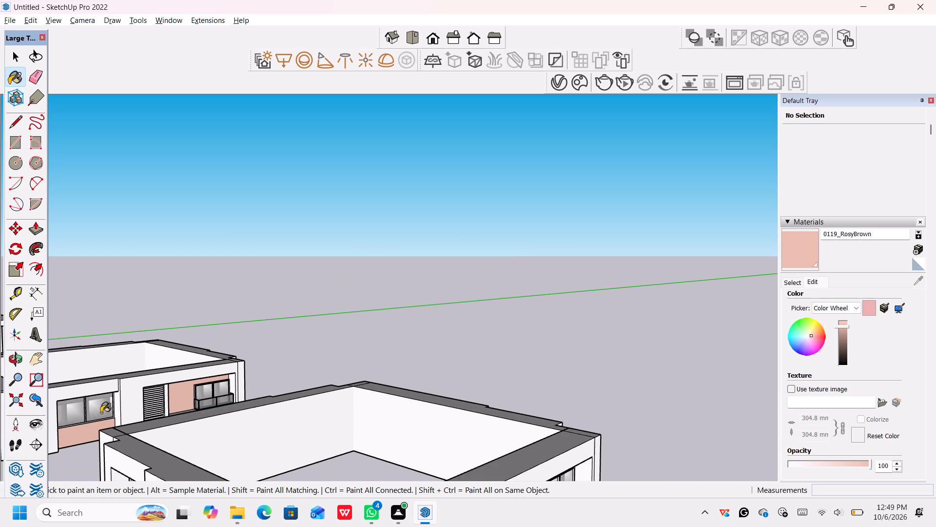
middle_click_drag(69, 426, 209, 392)
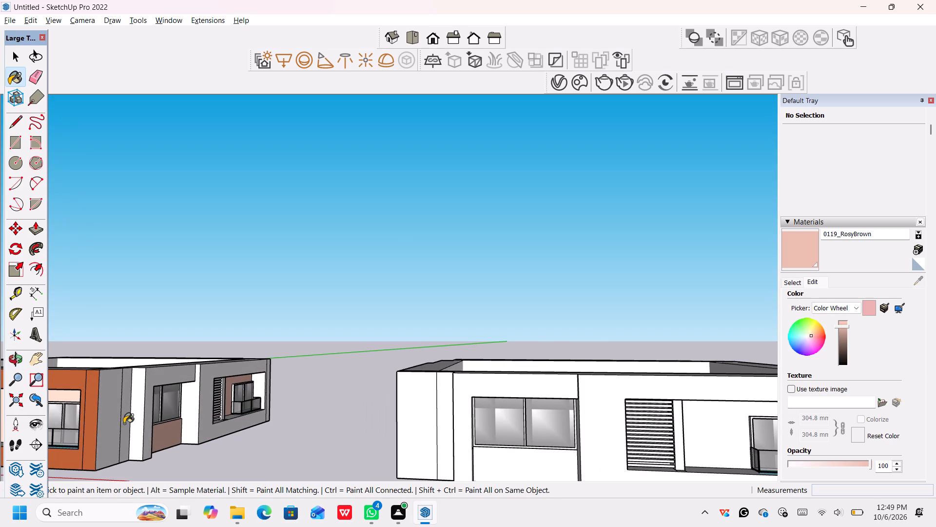
left_click(111, 427)
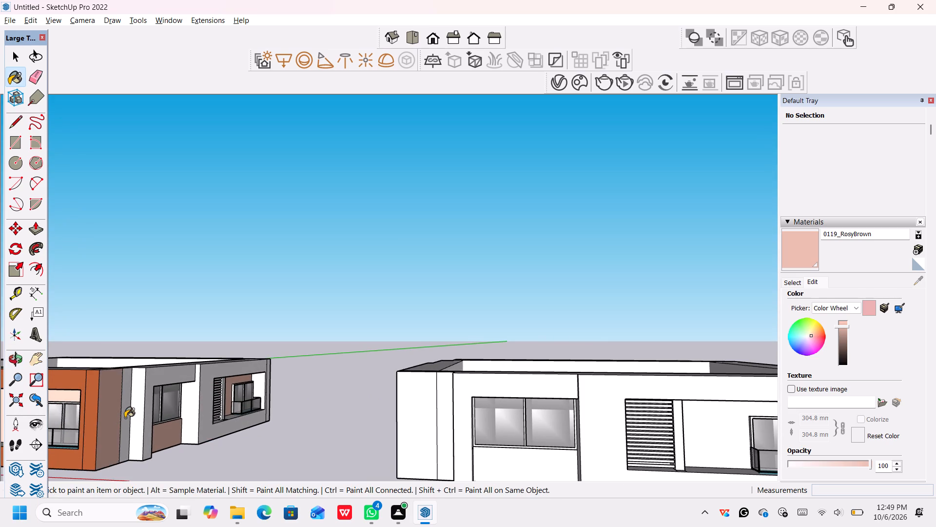
left_click(122, 416)
Examine the painted building around the Sienna facade for surfaces of the louvre and balcony opening that are still uncoloured.
scroll(123, 412, "down", 12)
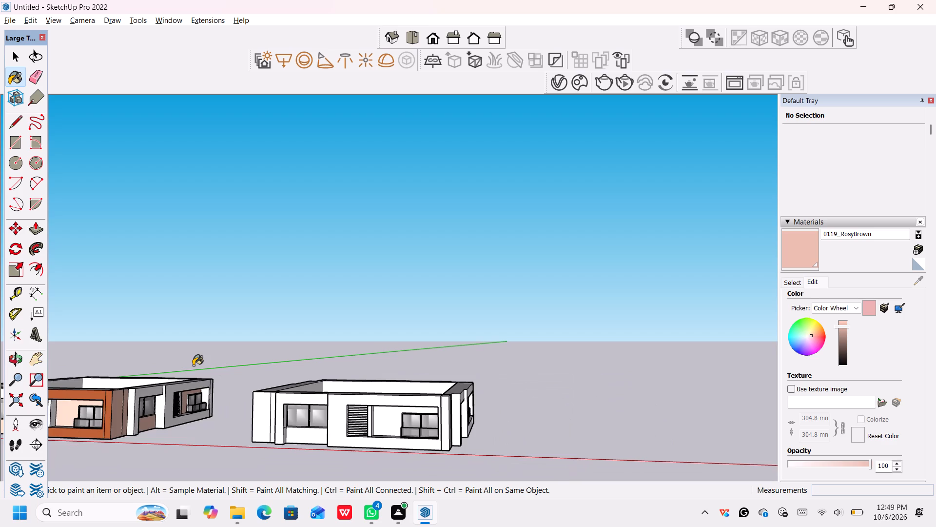
scroll(193, 365, "down", 4)
middle_click_drag(132, 396, 195, 395)
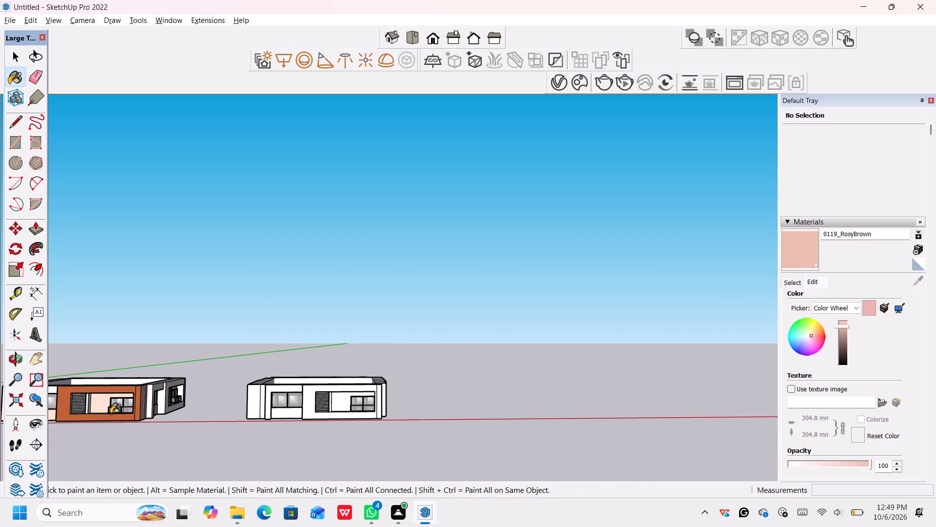
scroll(111, 414, "down", 6)
middle_click_drag(101, 431, 127, 431)
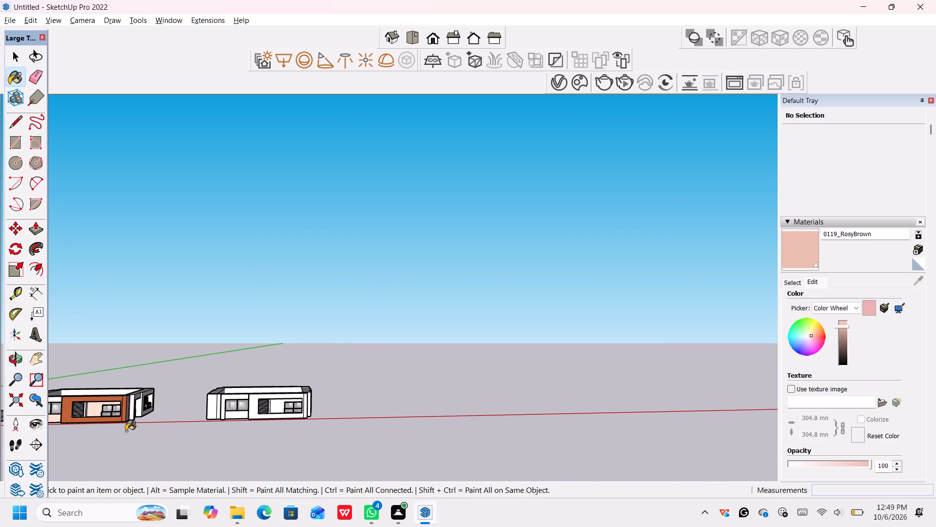
key("space")
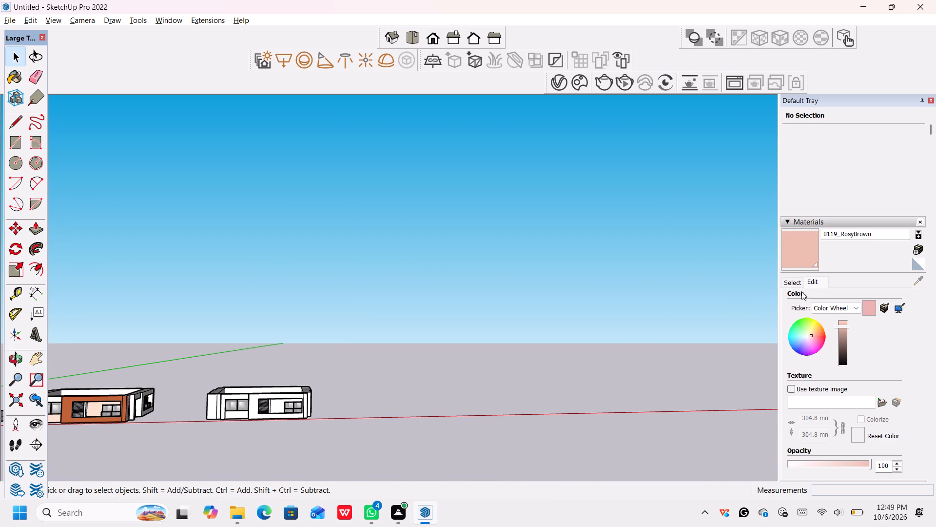
left_click(796, 281)
scroll(60, 415, "down", 4)
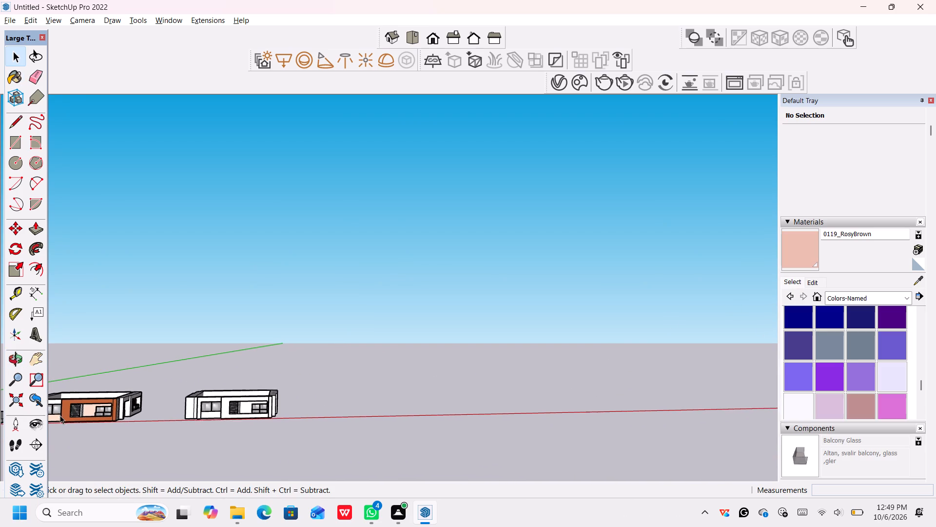
scroll(60, 415, "down", 1)
scroll(85, 430, "up", 1)
middle_click_drag(85, 430, 89, 429)
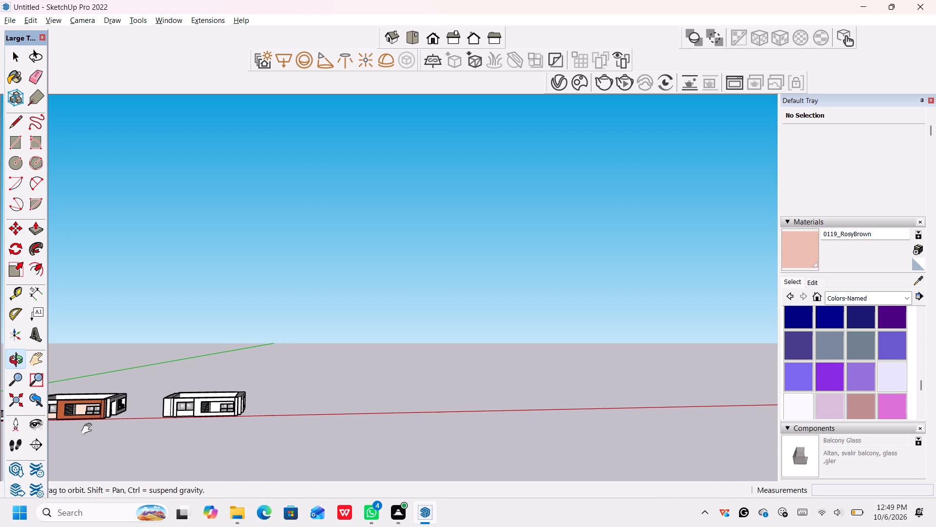
middle_click_drag(89, 429, 334, 431)
scroll(264, 421, "up", 11)
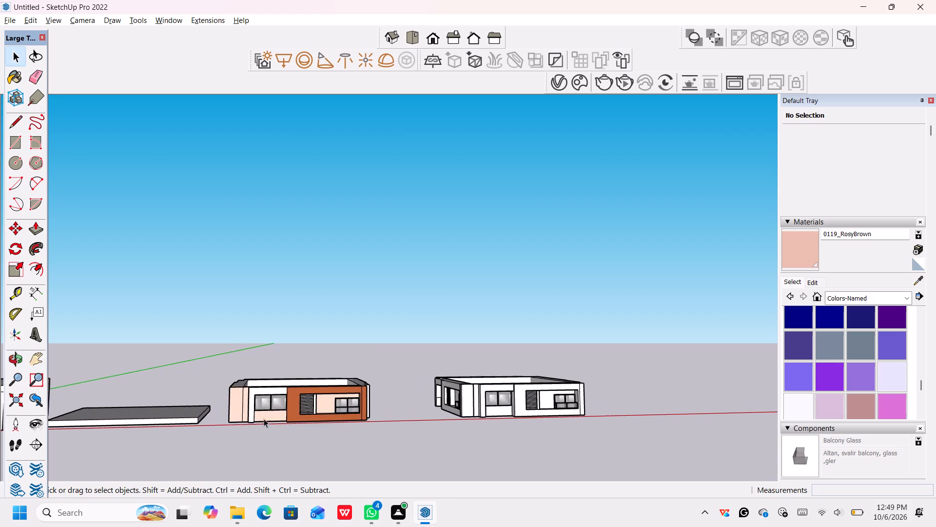
scroll(264, 419, "up", 12)
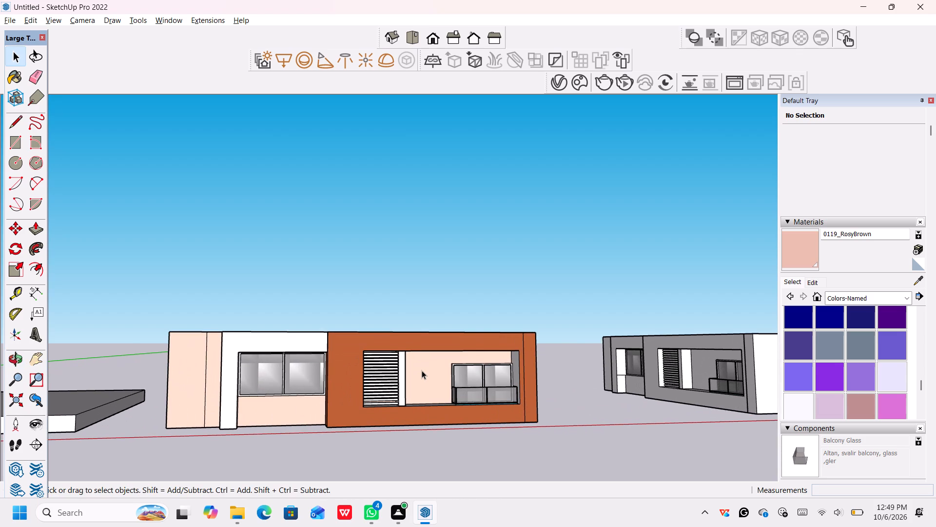
scroll(420, 372, "up", 1)
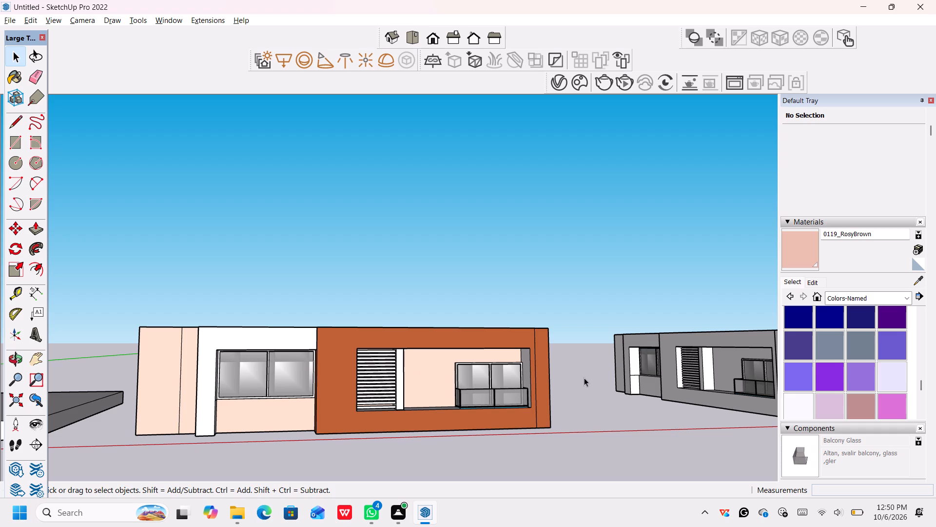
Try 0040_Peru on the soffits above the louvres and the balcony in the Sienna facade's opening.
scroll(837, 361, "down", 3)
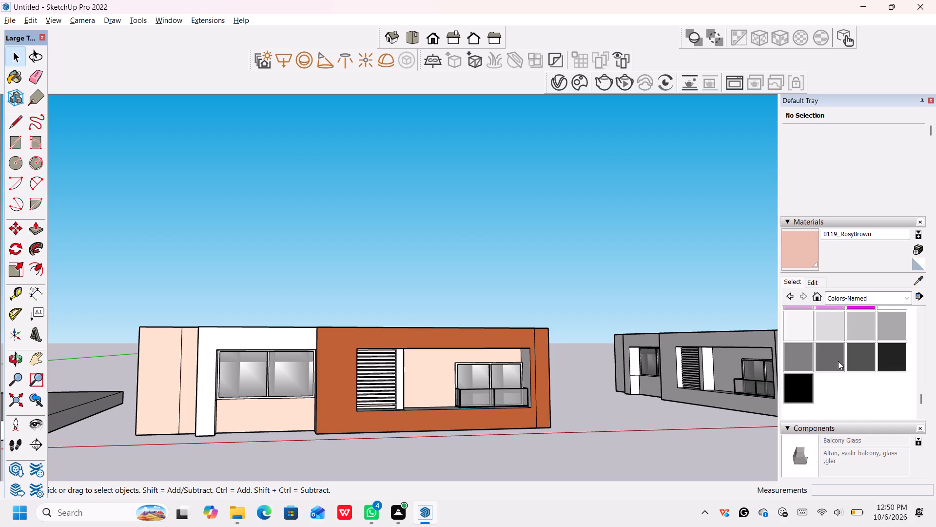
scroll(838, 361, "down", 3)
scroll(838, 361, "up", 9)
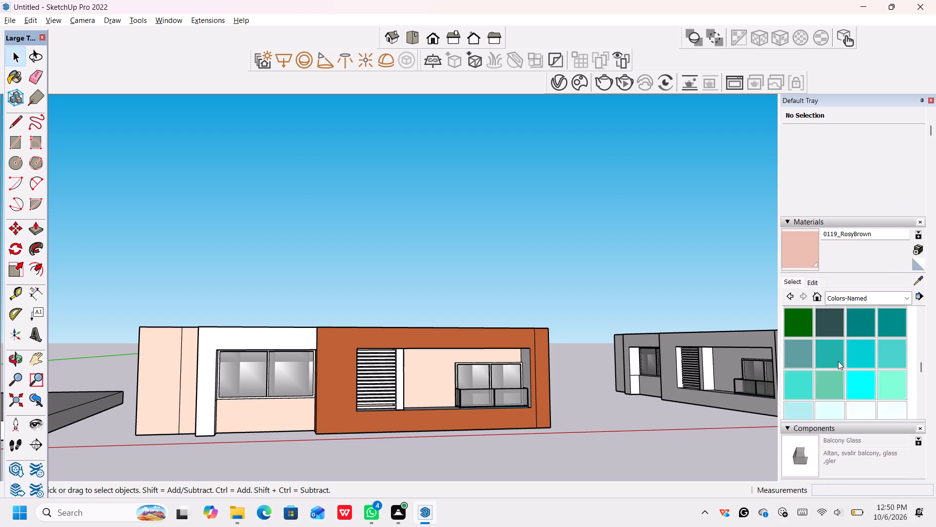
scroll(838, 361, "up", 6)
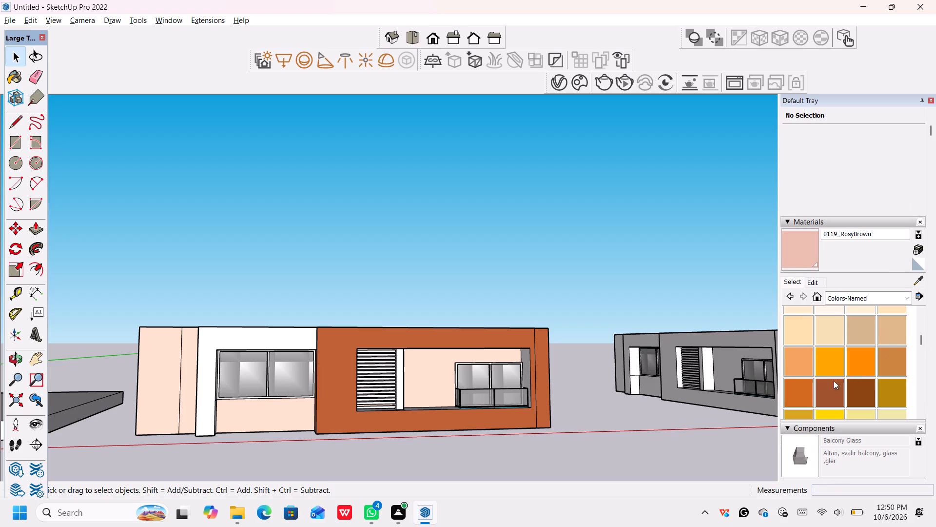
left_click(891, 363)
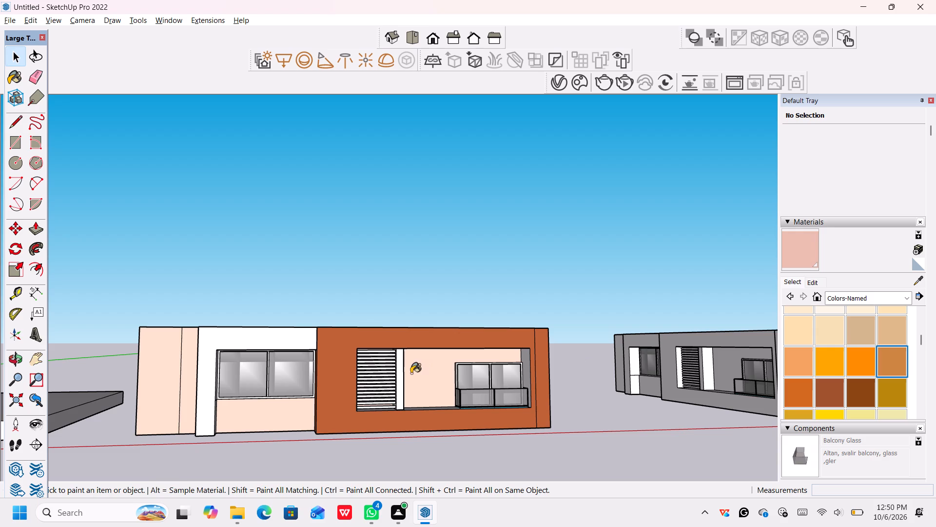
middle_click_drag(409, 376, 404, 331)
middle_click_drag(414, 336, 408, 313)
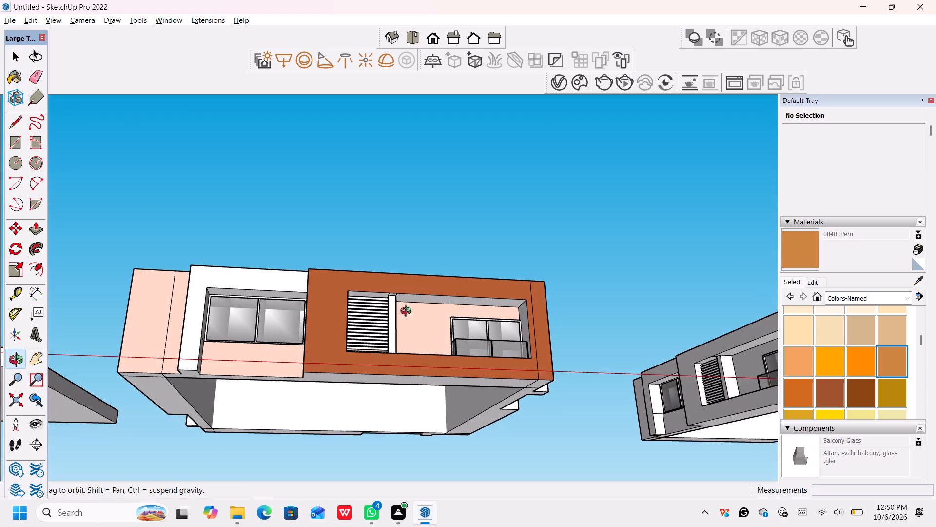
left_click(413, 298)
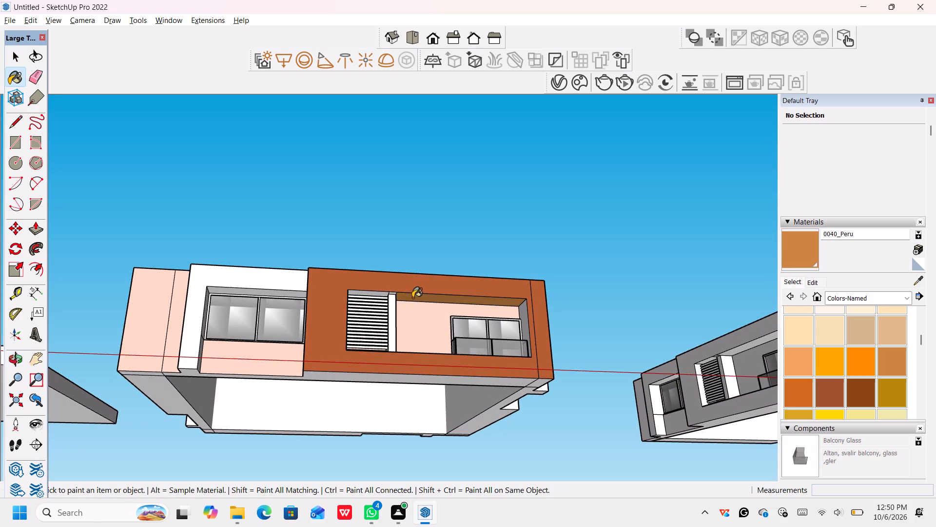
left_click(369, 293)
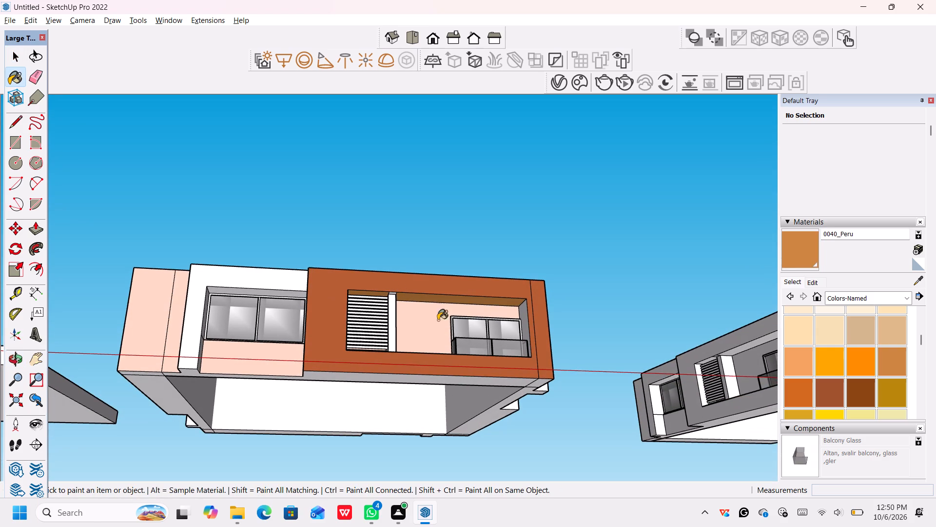
Paint the soffits, side reveal and bottom ledges of the Sienna facade's louvre and balcony opening with 0041_Chocolate.
left_click(796, 395)
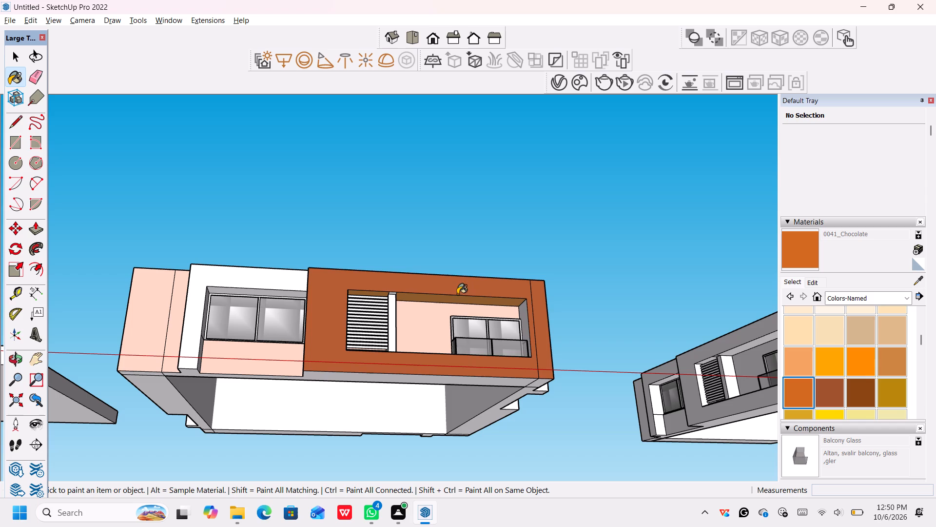
left_click(457, 300)
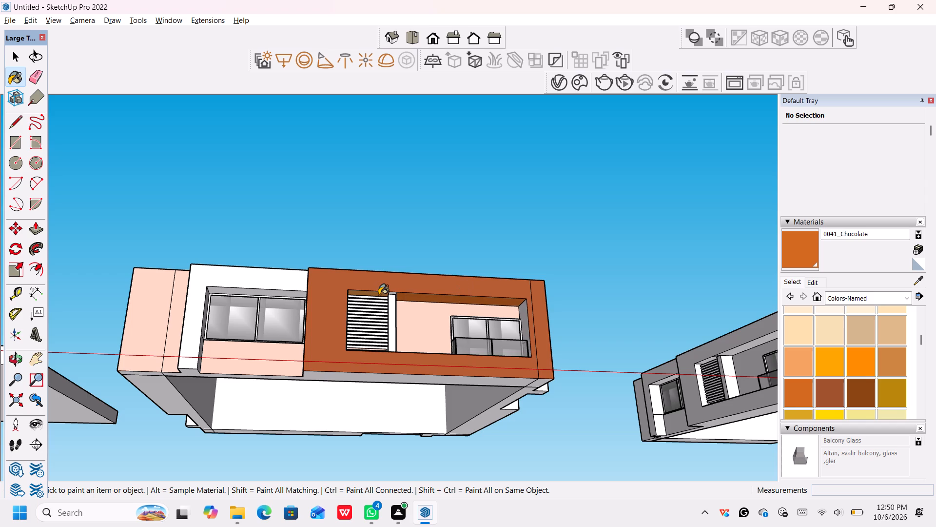
left_click(379, 294)
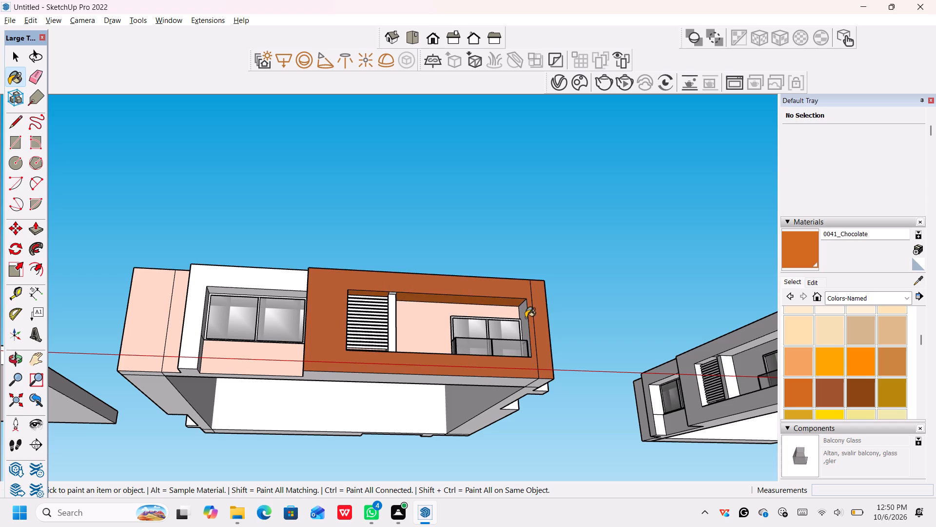
left_click(525, 318)
middle_click_drag(525, 324, 538, 460)
middle_click(538, 460)
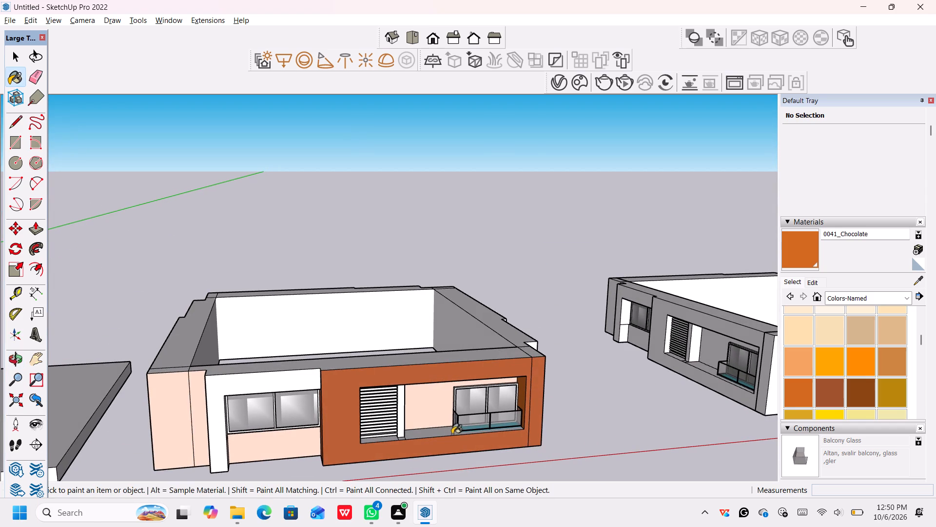
left_click(433, 432)
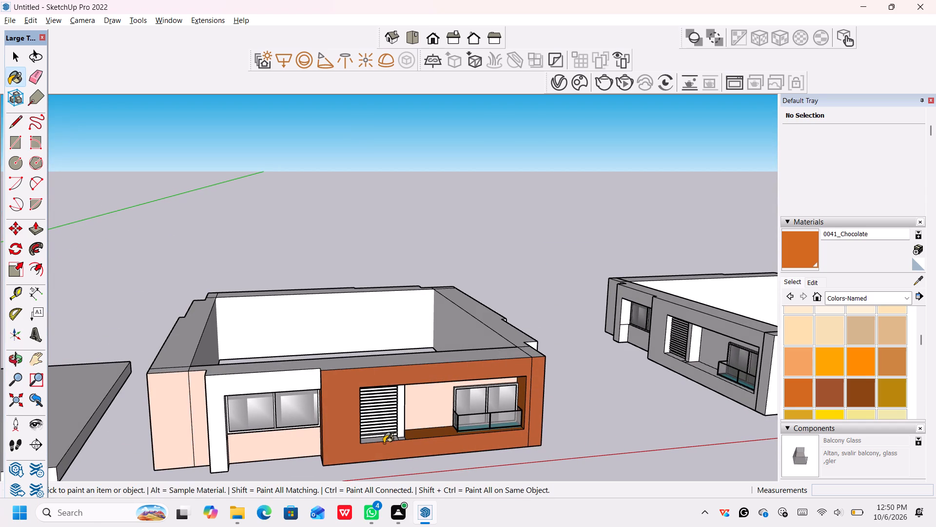
left_click(378, 439)
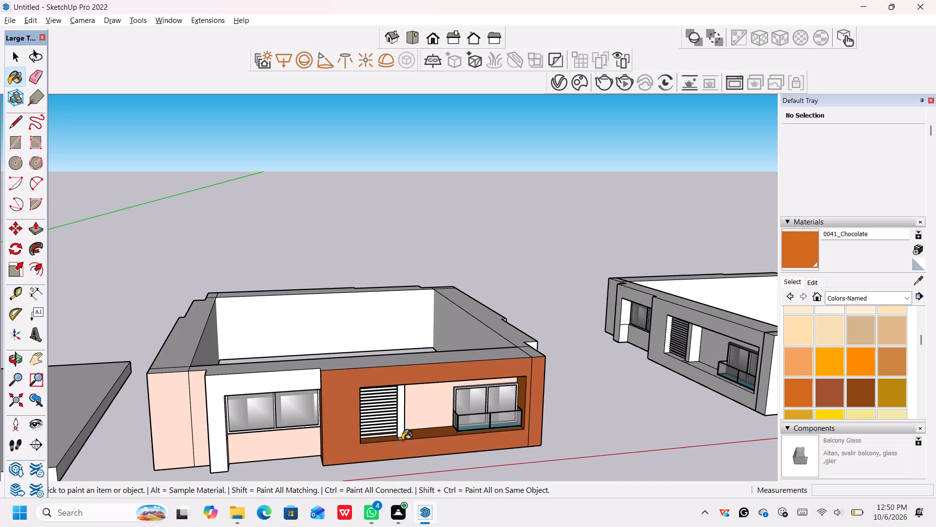
left_click(402, 437)
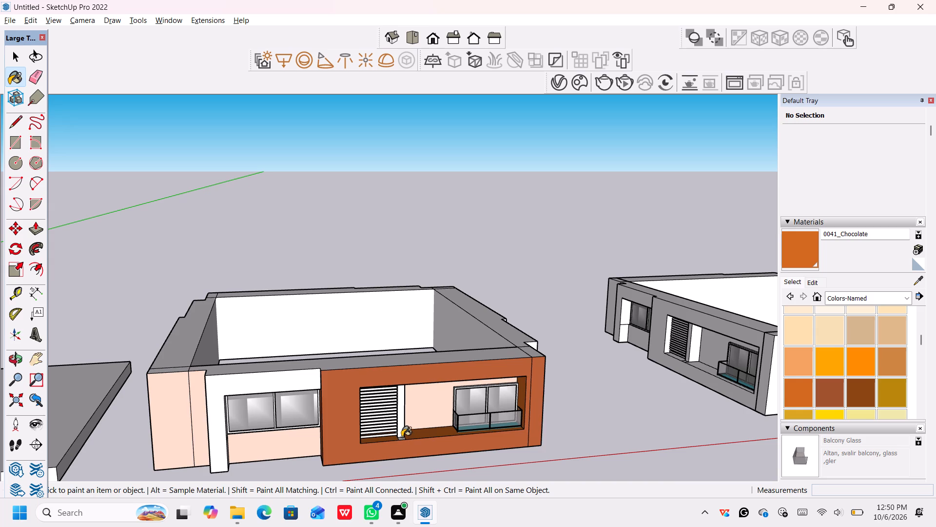
left_click(402, 437)
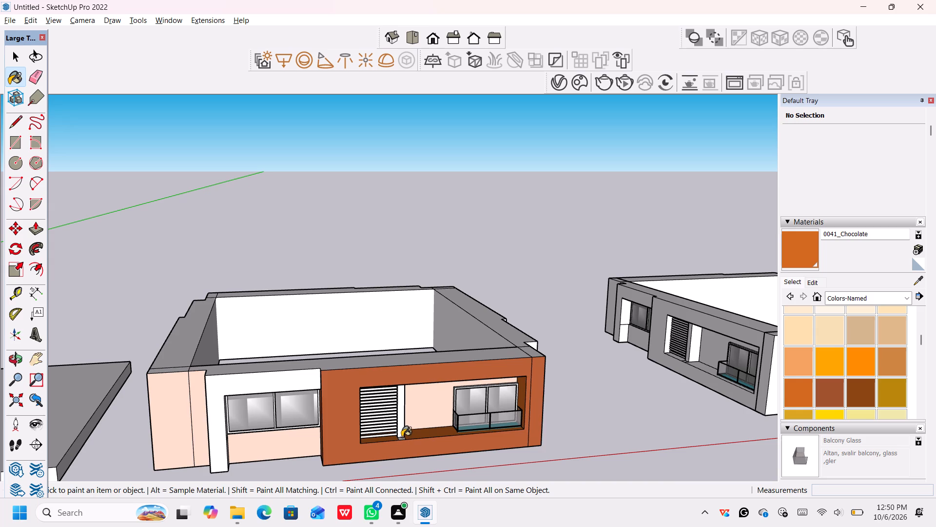
left_click(402, 438)
On the adjacent facade, paint the projecting front wall, the louvre and balcony ledges, and the reveal beside the louvres with 0041_Chocolate.
middle_click_drag(573, 417, 379, 423)
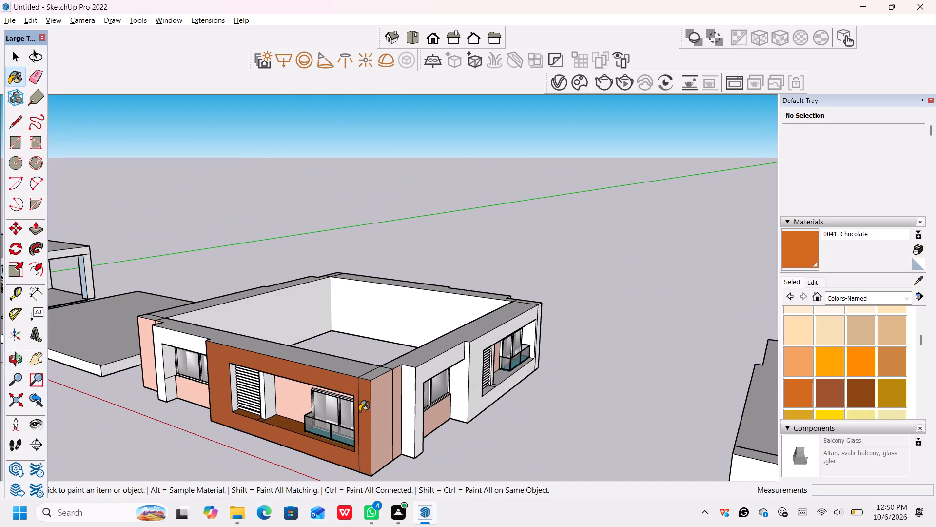
middle_click_drag(474, 426, 190, 441)
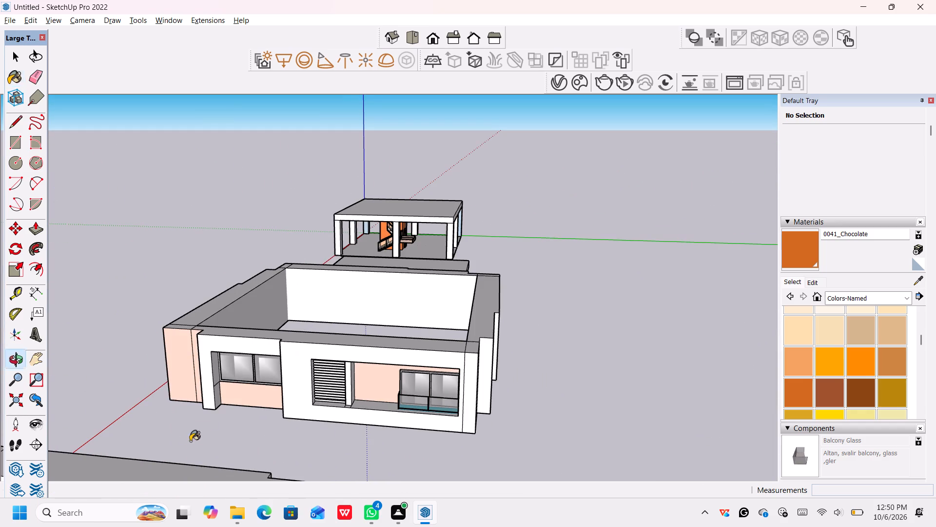
scroll(337, 408, "up", 12)
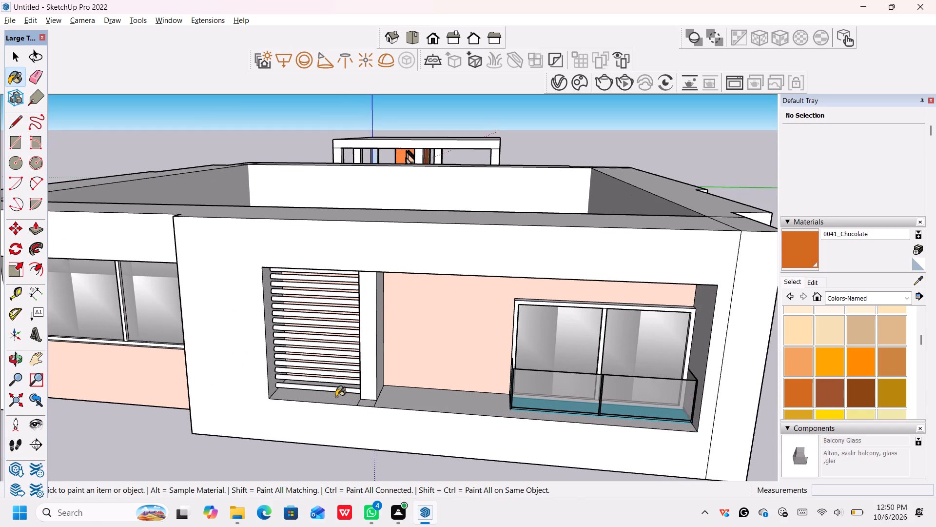
left_click(334, 398)
left_click(328, 423)
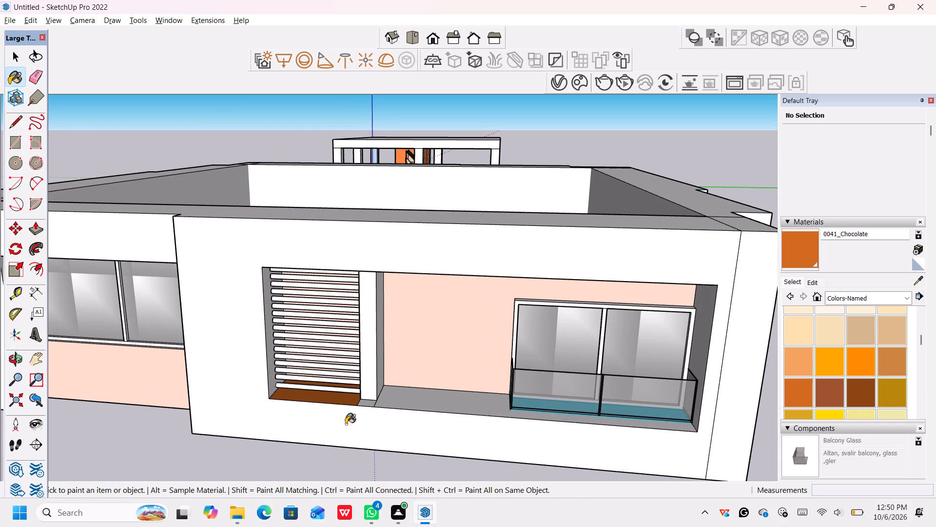
left_click(365, 402)
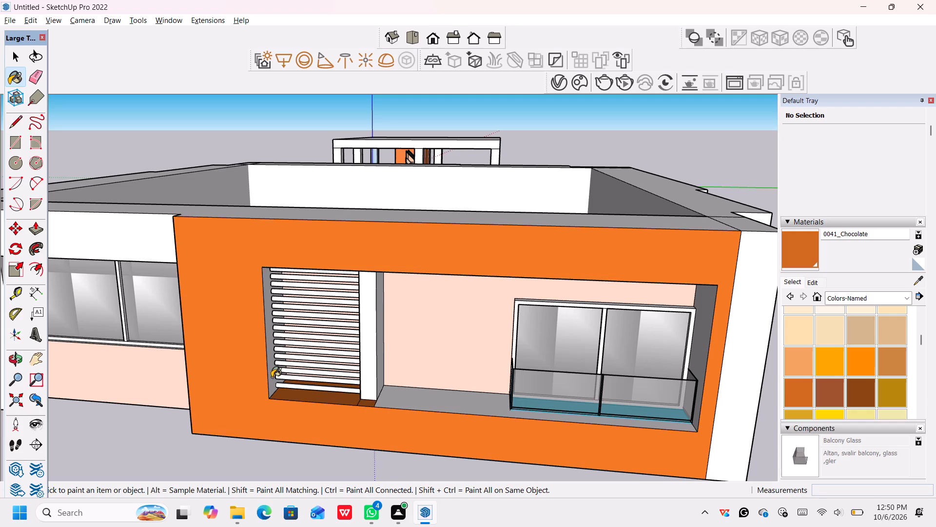
left_click(269, 378)
left_click(394, 399)
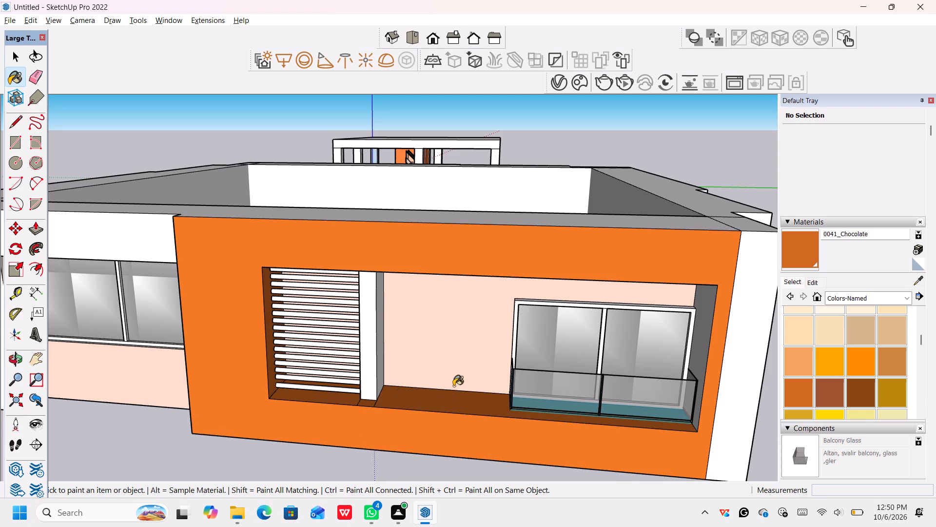
Paint the soffits above the louvres and balcony and the balcony-side reveal of the same facade's opening with 0041_Chocolate.
middle_click_drag(451, 402, 452, 304)
scroll(461, 280, "up", 1)
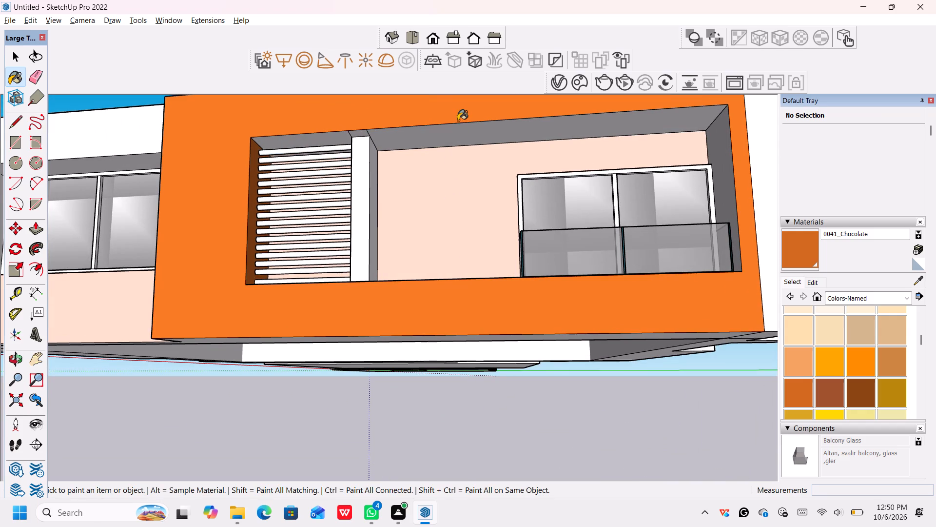
left_click(454, 133)
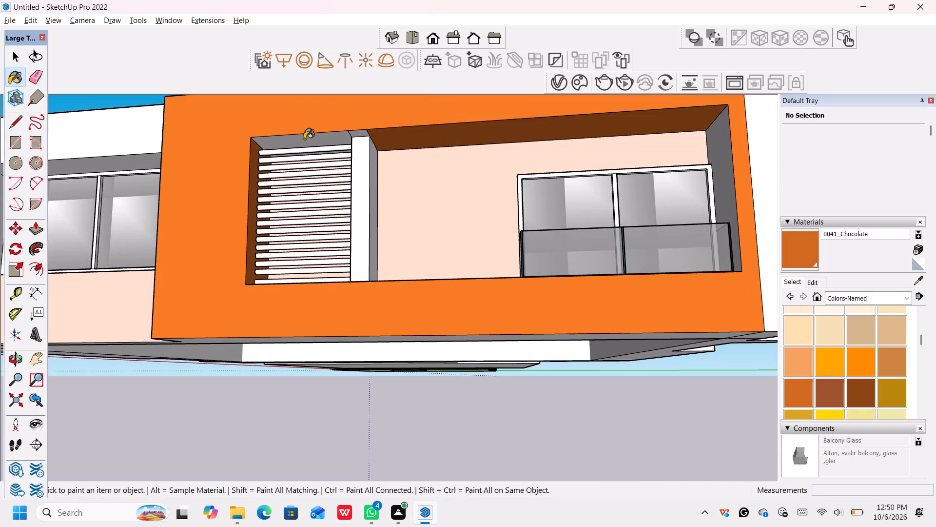
left_click(304, 139)
left_click(354, 134)
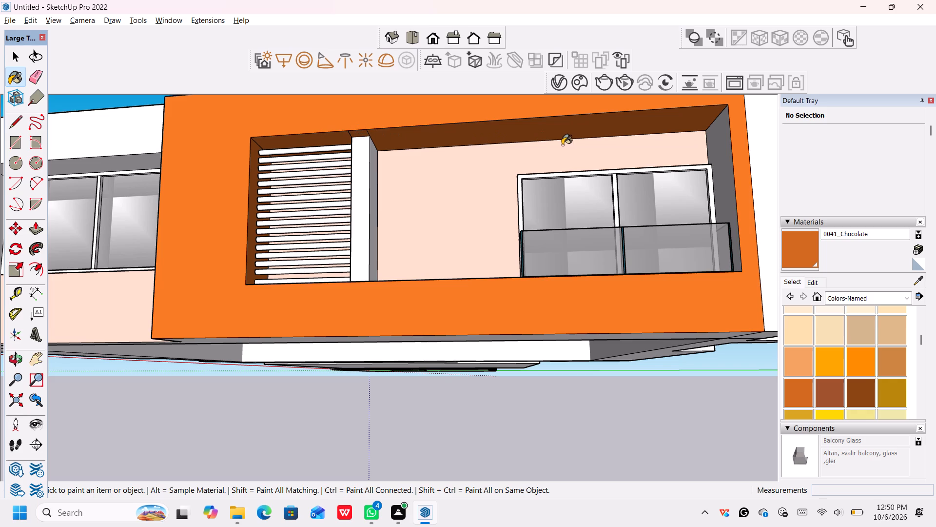
left_click(723, 145)
On the next unpainted facade, paint the projecting front wall, the louvre and balcony ledges, and the reveal beside the louvres with 0041_Chocolate.
scroll(717, 159, "down", 5)
middle_click_drag(717, 180, 318, 328)
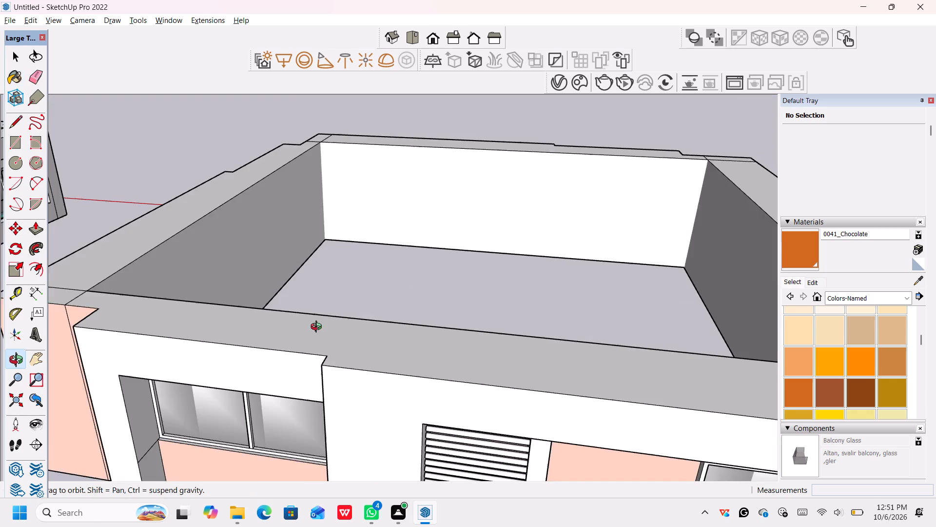
middle_click_drag(318, 328, 318, 313)
scroll(350, 355, "down", 13)
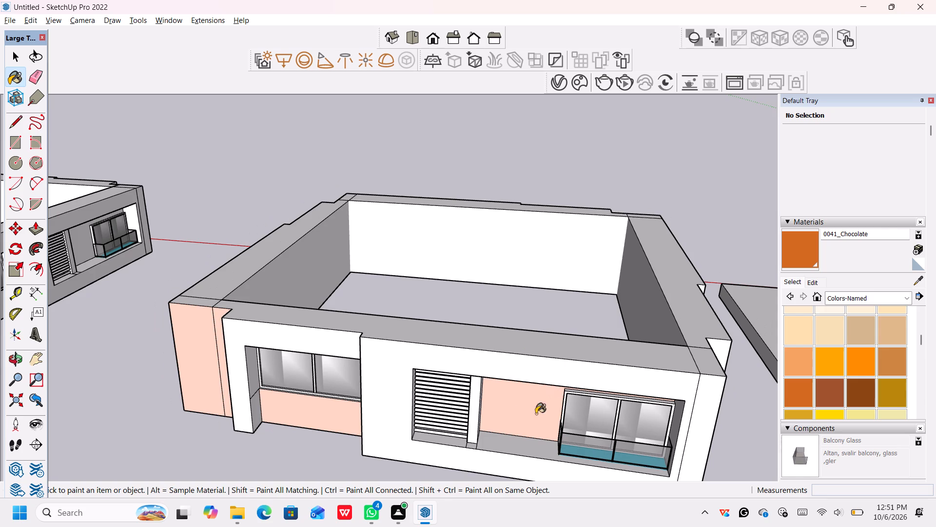
left_click(431, 454)
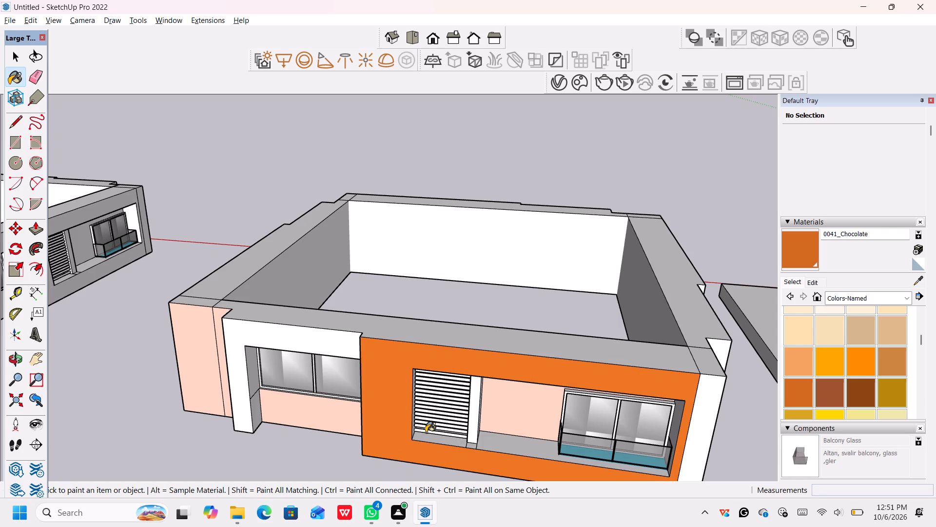
scroll(426, 433, "up", 3)
left_click(429, 440)
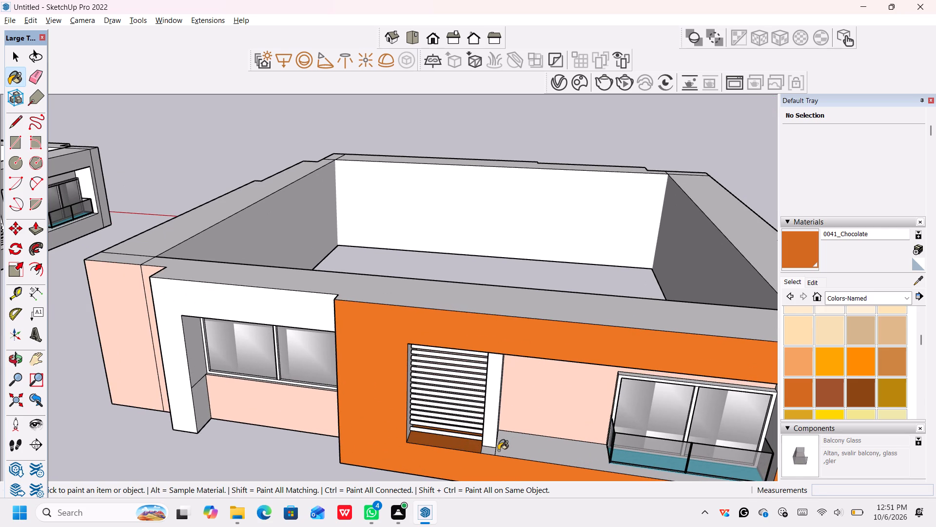
left_click(488, 451)
left_click(521, 442)
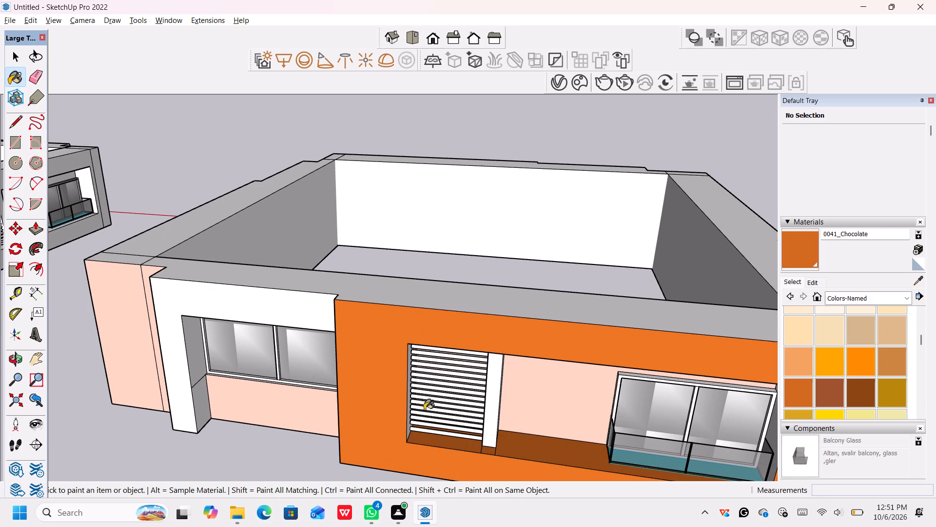
middle_click_drag(423, 409, 361, 377)
left_click(344, 358)
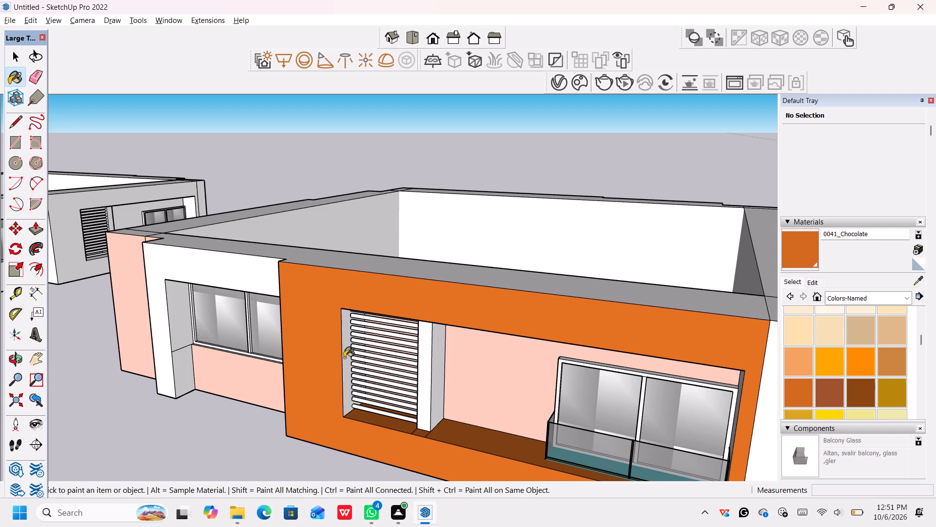
Paint the soffits above that facade's louvres, divider and balcony, plus the reveal at the balcony end, with 0041_Chocolate.
middle_click_drag(520, 377, 511, 235)
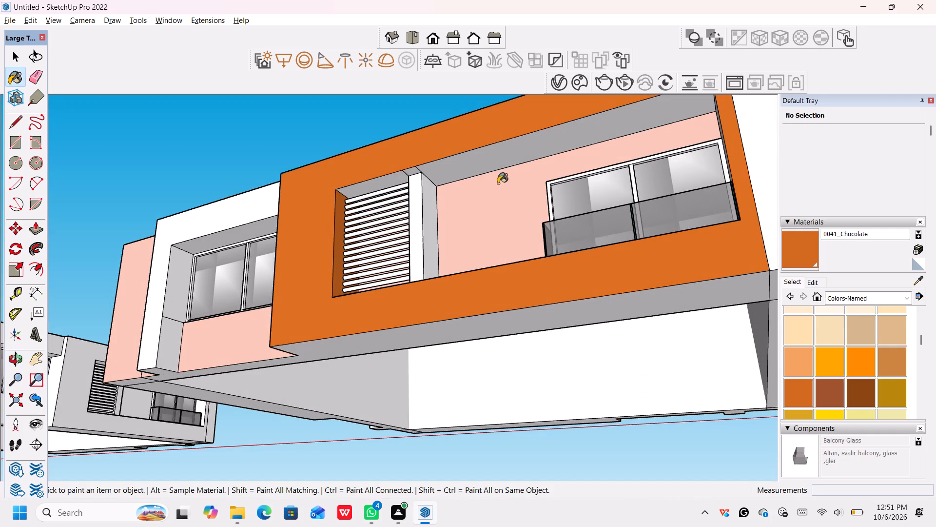
left_click(498, 156)
left_click(370, 184)
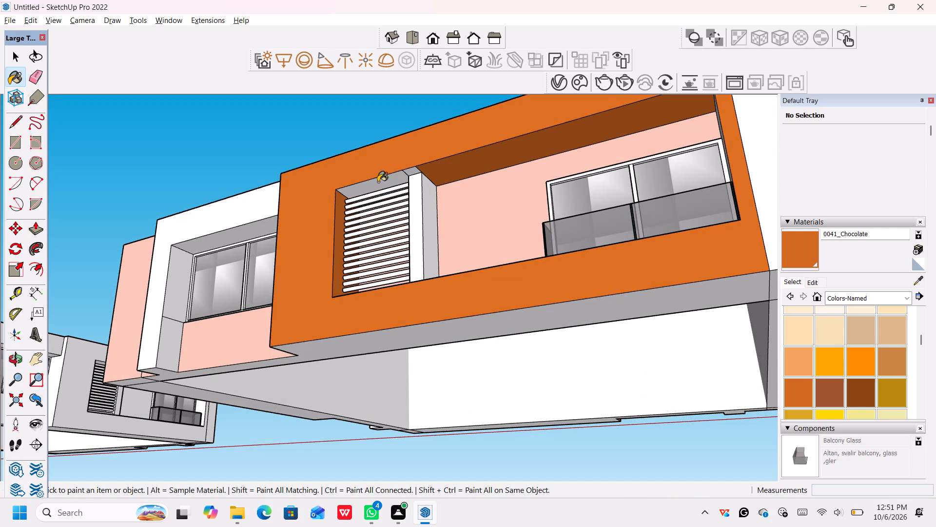
left_click(411, 171)
middle_click_drag(453, 203, 455, 203)
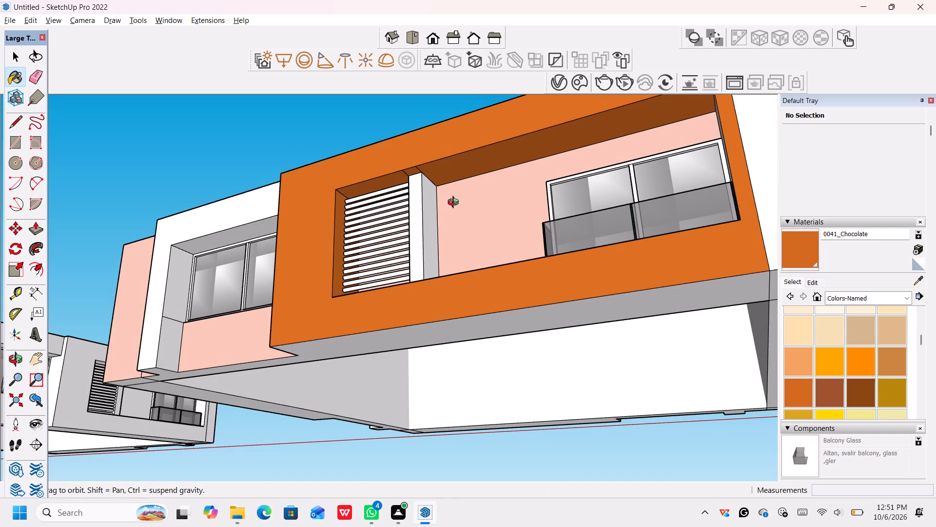
middle_click_drag(455, 203, 504, 197)
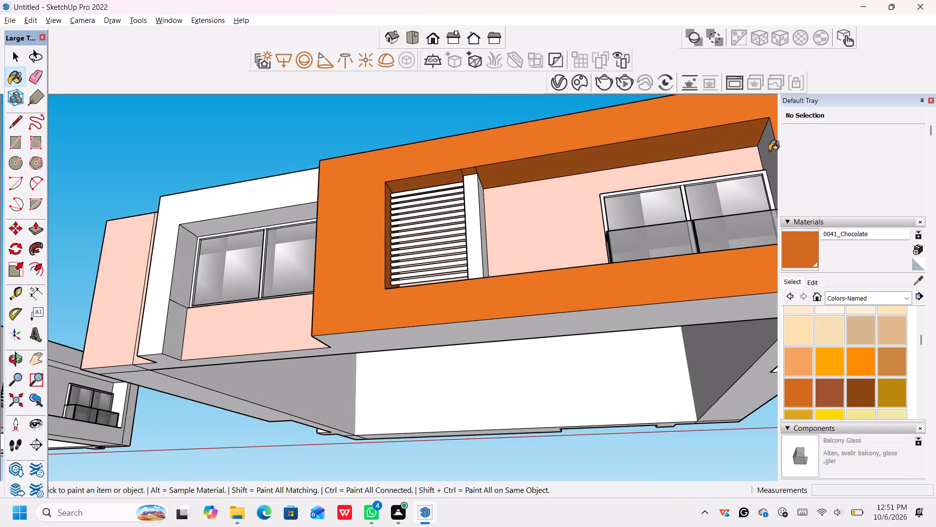
left_click(769, 151)
Paint the window-side returns of both Chocolate facades' projecting walls and the narrow corner strip at one wall's end with 0041_Chocolate.
scroll(614, 232, "down", 4)
middle_click_drag(400, 284, 441, 295)
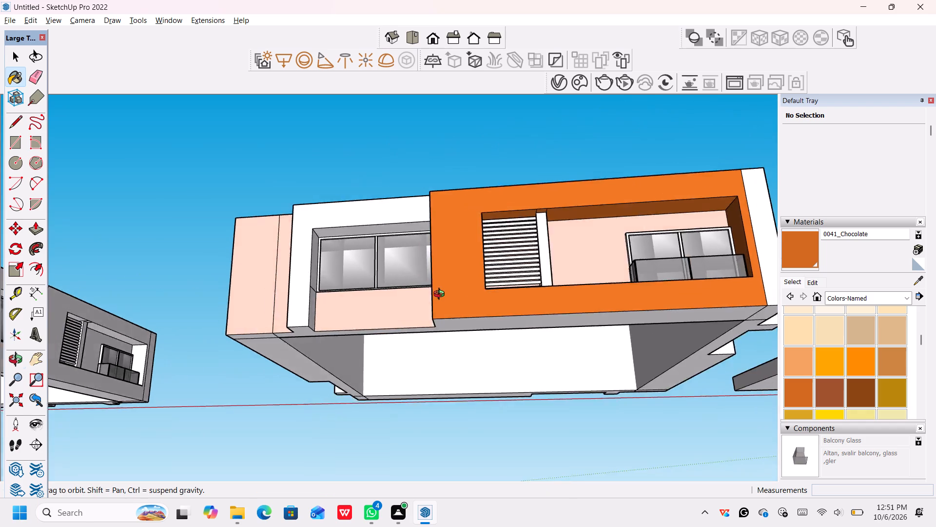
middle_click_drag(441, 295, 565, 291)
left_click(522, 284)
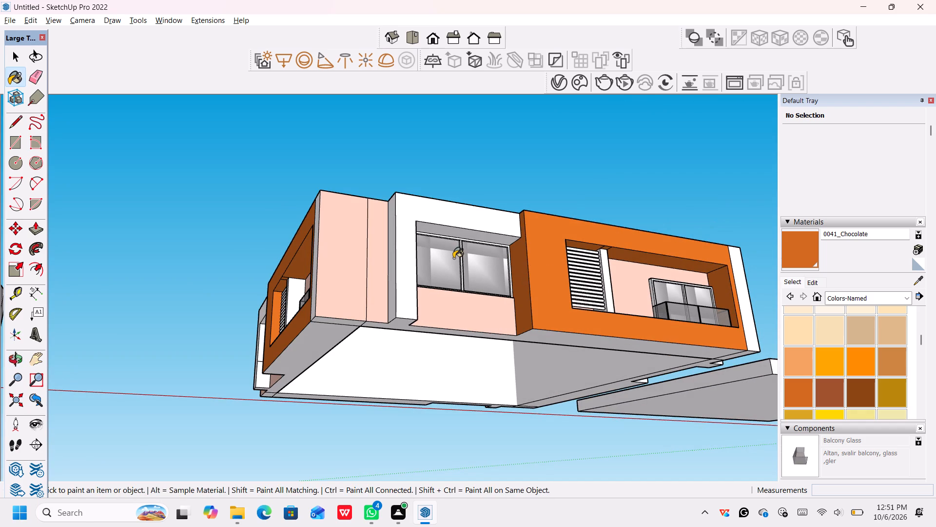
middle_click_drag(291, 305, 369, 334)
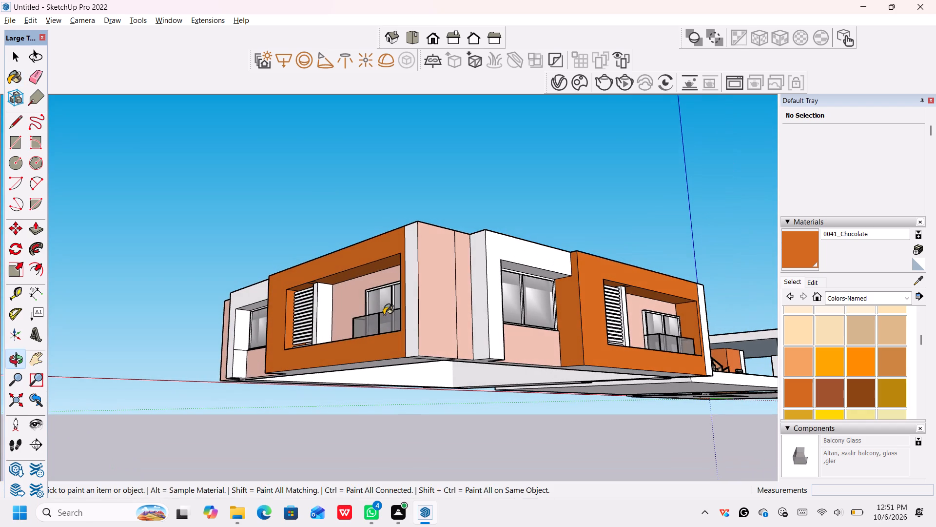
left_click(411, 318)
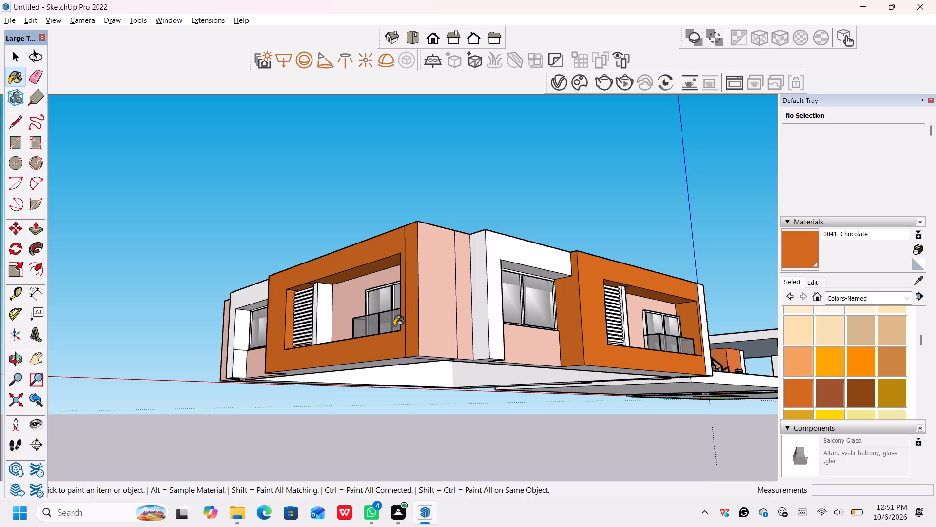
middle_click_drag(262, 352, 468, 345)
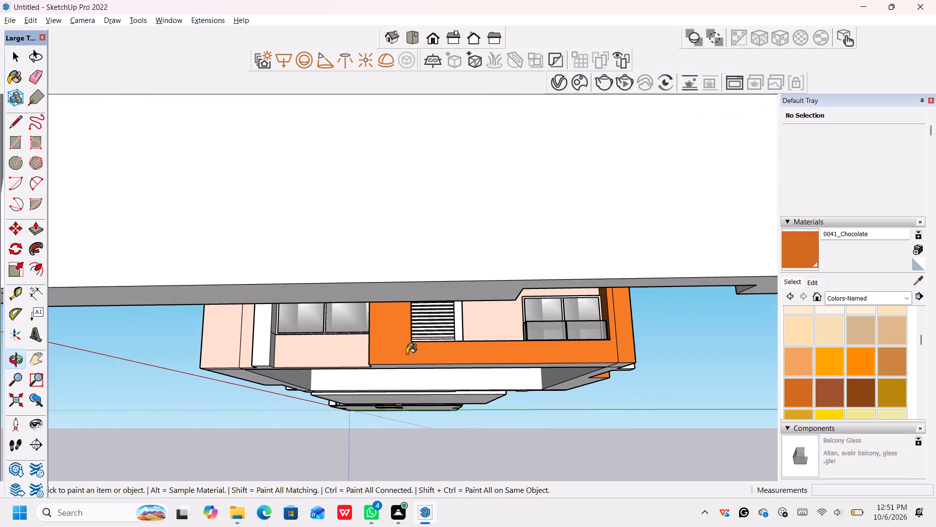
middle_click_drag(389, 358, 503, 355)
left_click(459, 339)
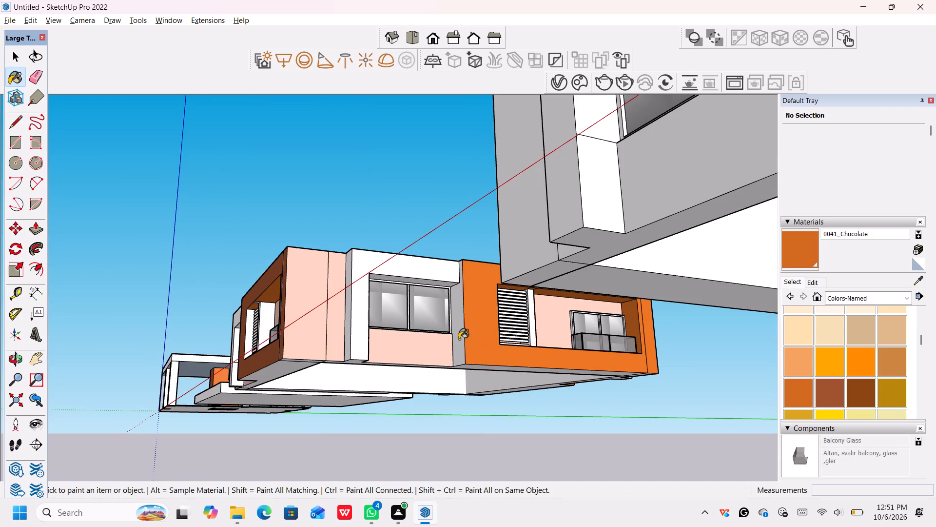
On the remaining white projecting facade, paint the front wall, the louvre-side reveal, and the louvre and balcony ledges with 0041_Chocolate.
middle_click_drag(356, 350, 485, 347)
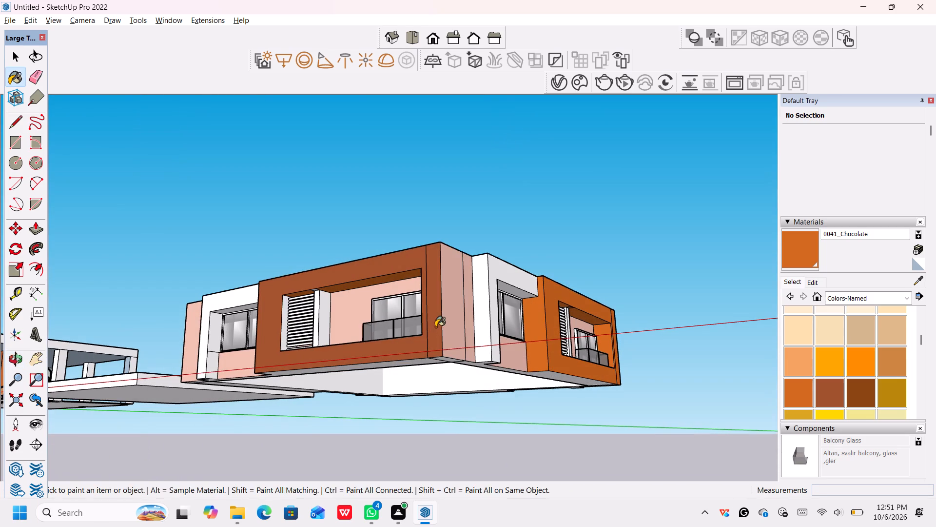
middle_click_drag(435, 327, 410, 379)
middle_click_drag(334, 375, 447, 424)
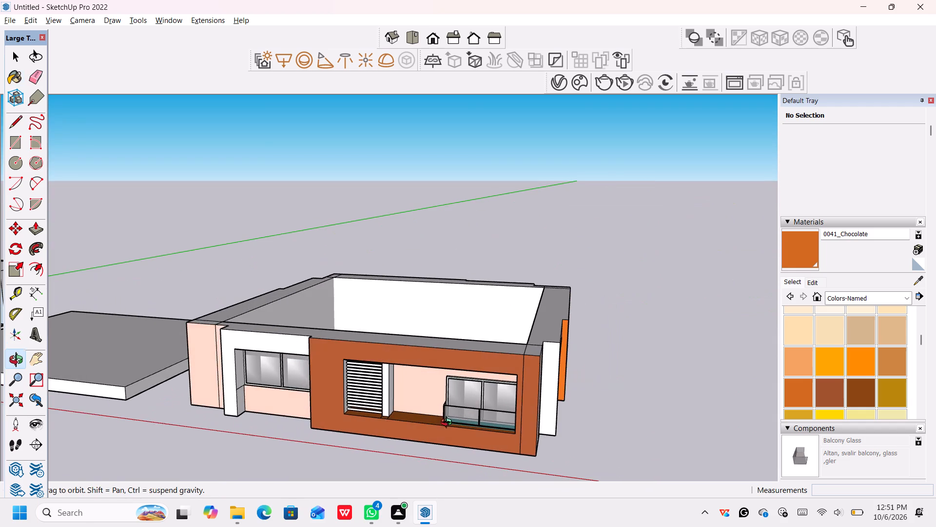
middle_click_drag(311, 423, 435, 437)
middle_click_drag(403, 418, 514, 407)
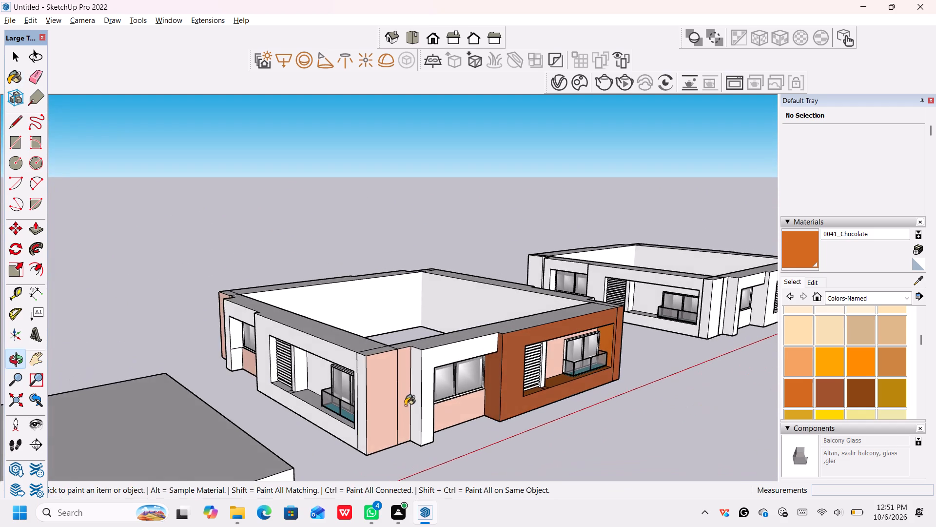
middle_click_drag(404, 408, 526, 419)
left_click(359, 351)
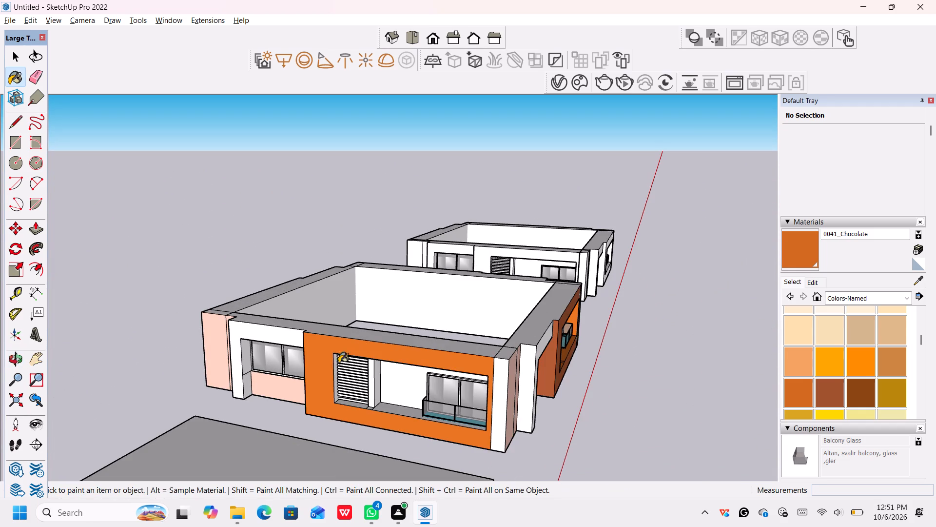
scroll(340, 366, "up", 4)
left_click(333, 386)
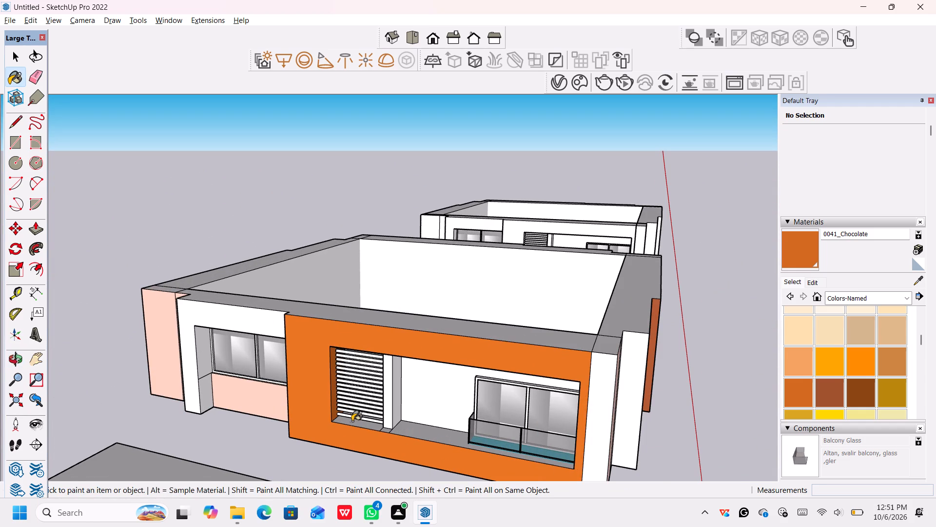
left_click(352, 421)
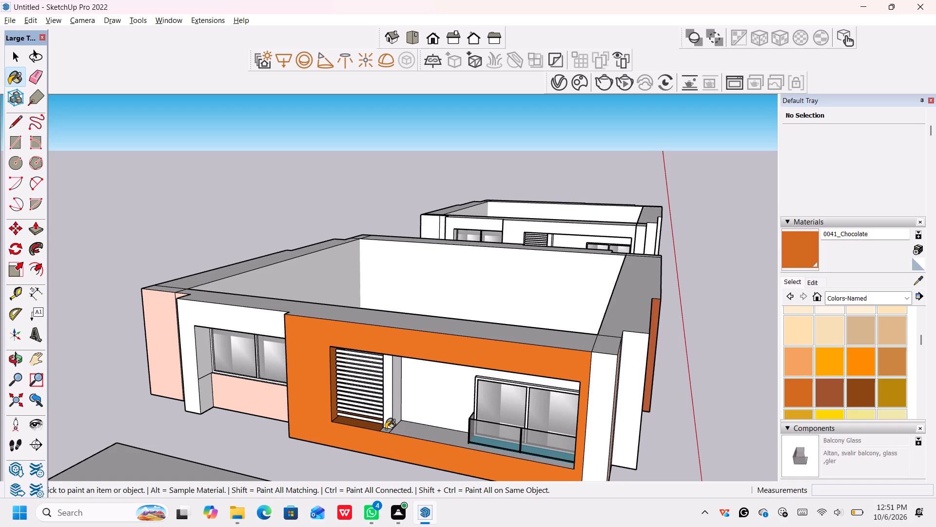
left_click(386, 429)
left_click(407, 427)
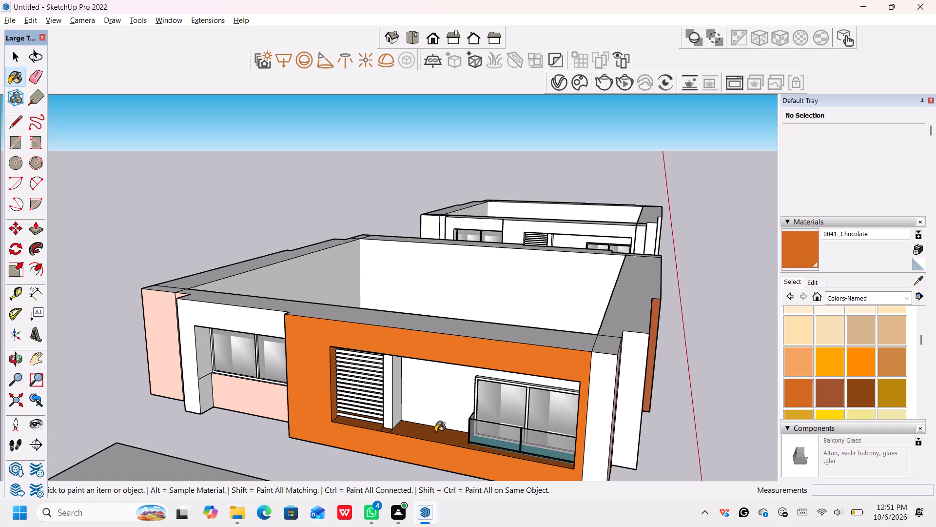
Paint the soffits above this facade's louvres, divider and balcony, plus the balcony-end reveal, with 0041_Chocolate.
middle_click_drag(438, 435, 452, 381)
middle_click_drag(459, 362, 456, 347)
middle_click_drag(456, 346, 506, 453)
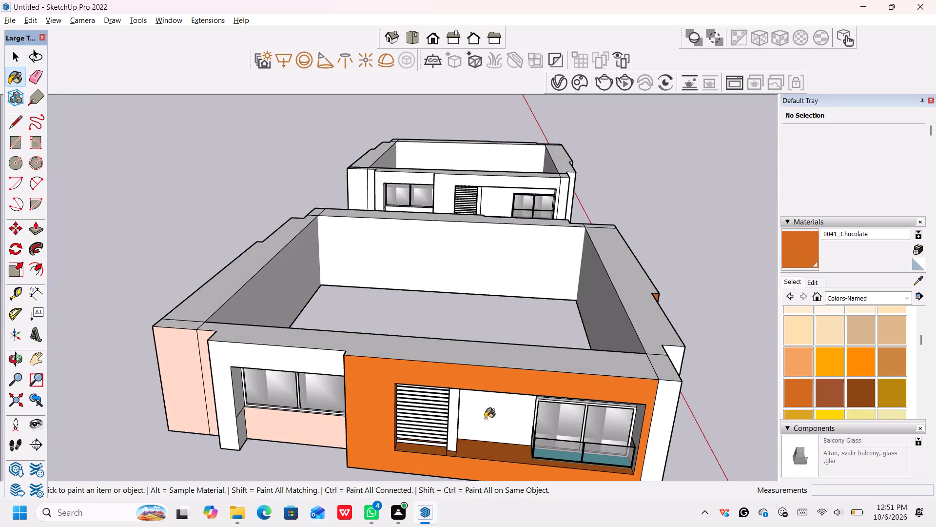
scroll(477, 418, "up", 12)
middle_click_drag(502, 471, 489, 390)
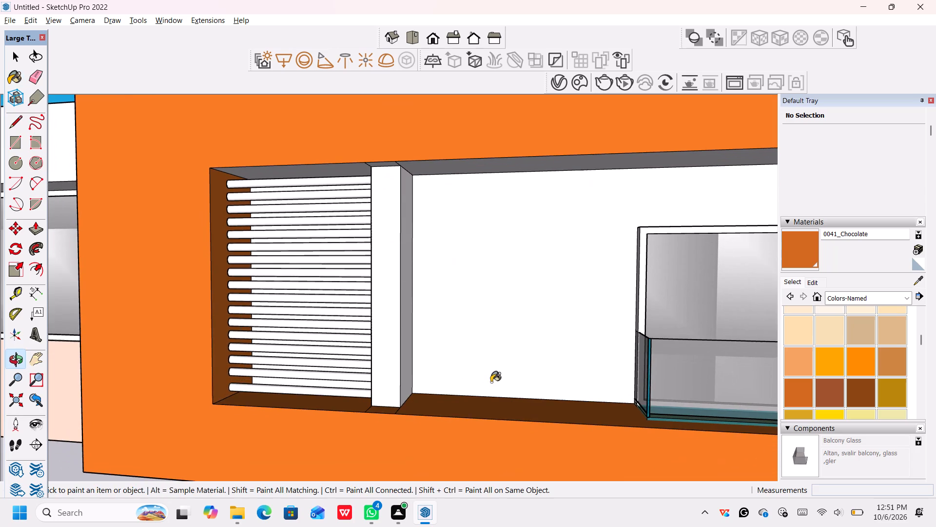
left_click(311, 167)
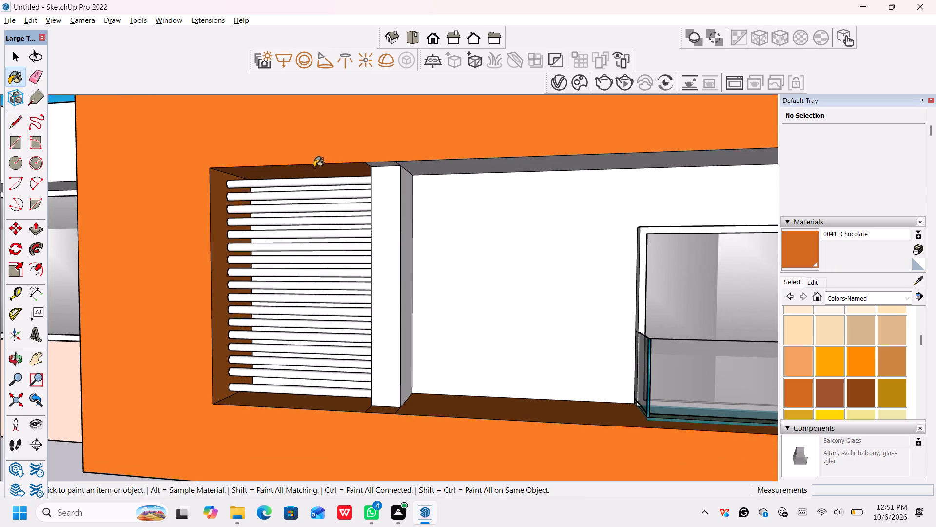
left_click(381, 162)
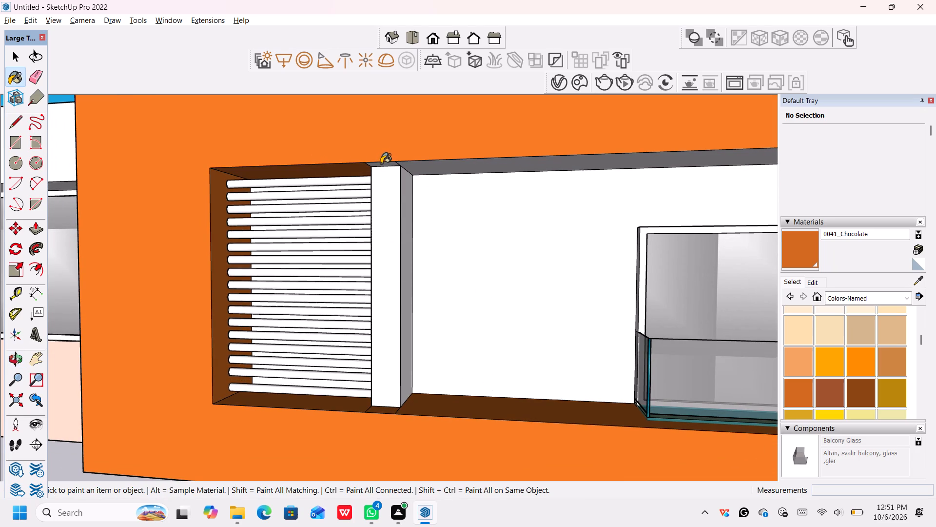
left_click(381, 163)
left_click(437, 168)
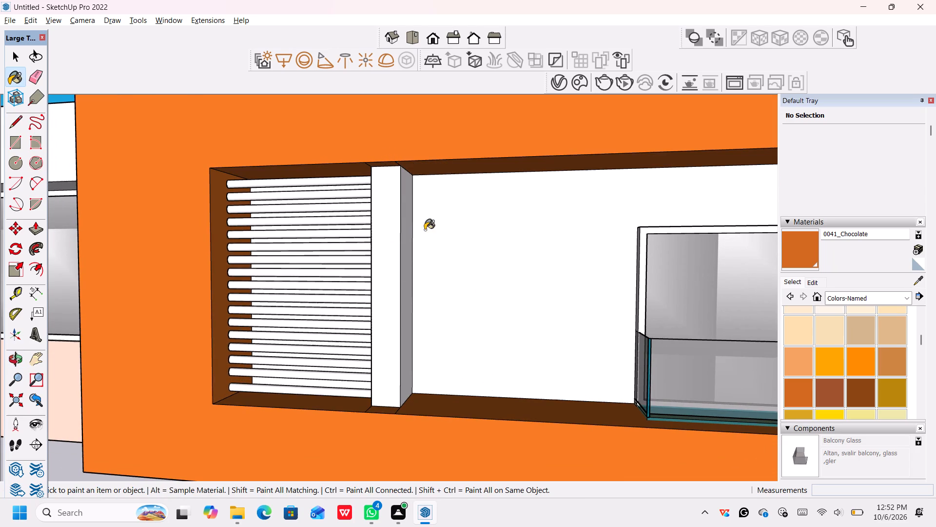
middle_click_drag(427, 233, 649, 205)
left_click(665, 248)
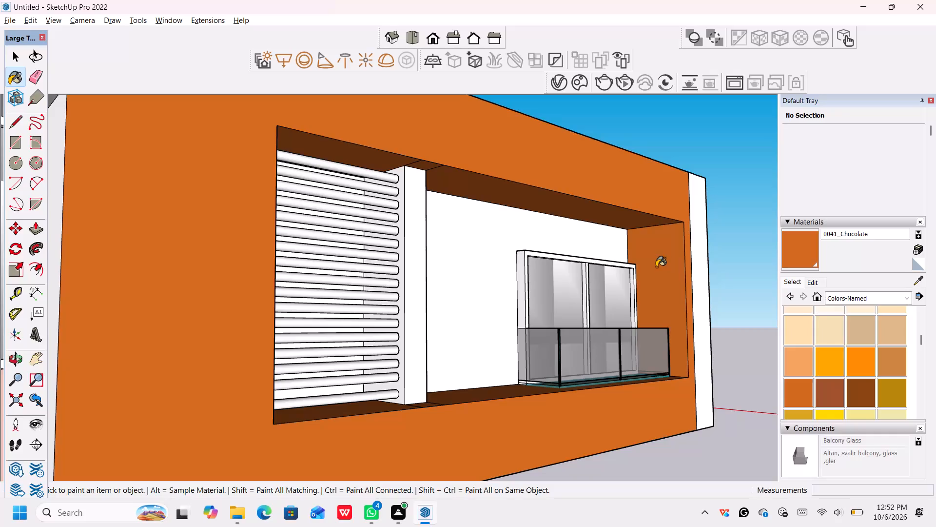
Paint the narrow end strip and the window-side return of this facade's projecting wall with 0041_Chocolate.
scroll(695, 248, "down", 1)
left_click(695, 249)
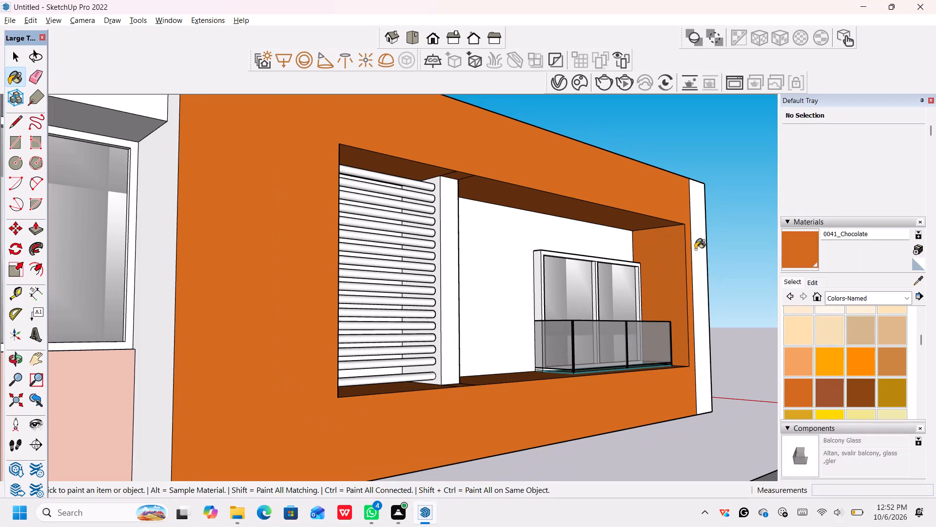
middle_click_drag(708, 270, 687, 266)
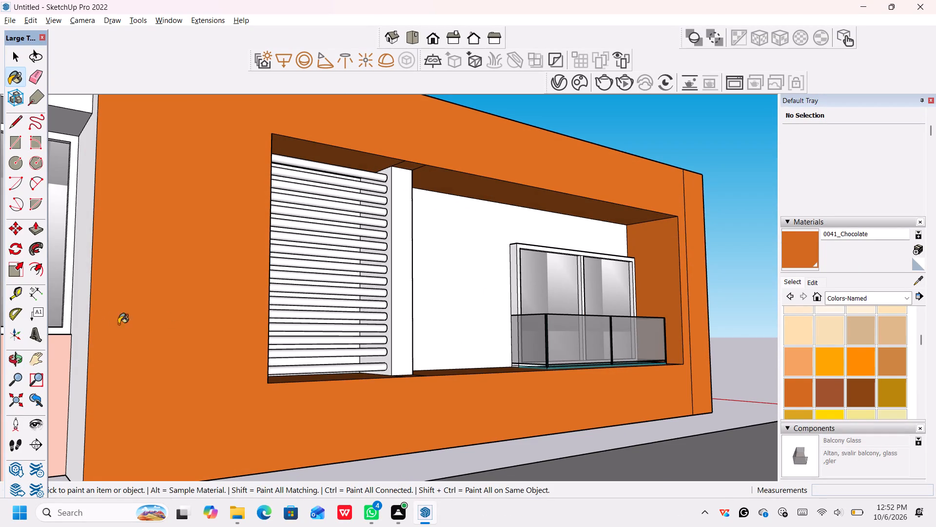
left_click(76, 282)
scroll(77, 283, "down", 5)
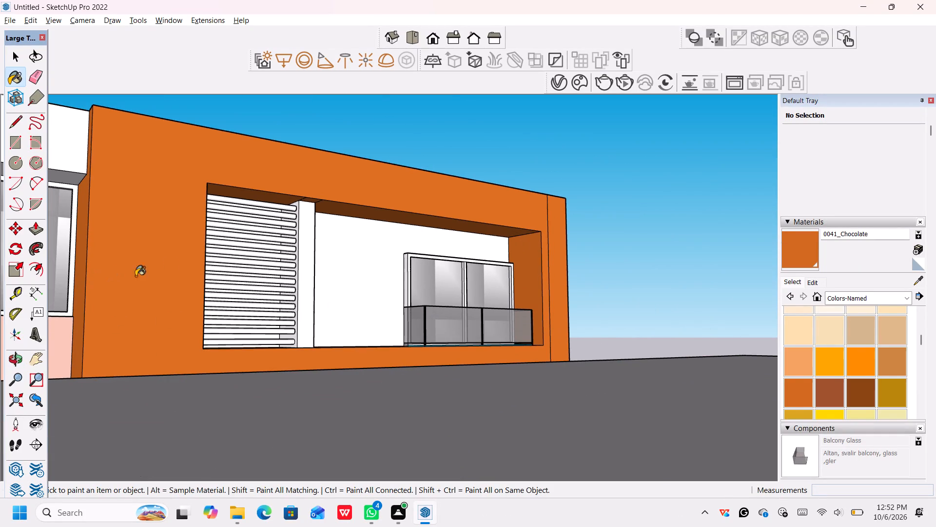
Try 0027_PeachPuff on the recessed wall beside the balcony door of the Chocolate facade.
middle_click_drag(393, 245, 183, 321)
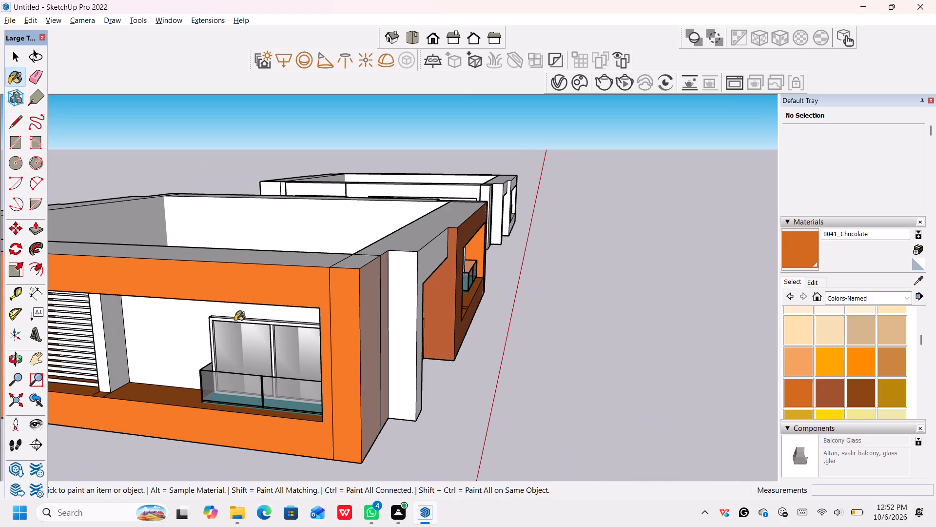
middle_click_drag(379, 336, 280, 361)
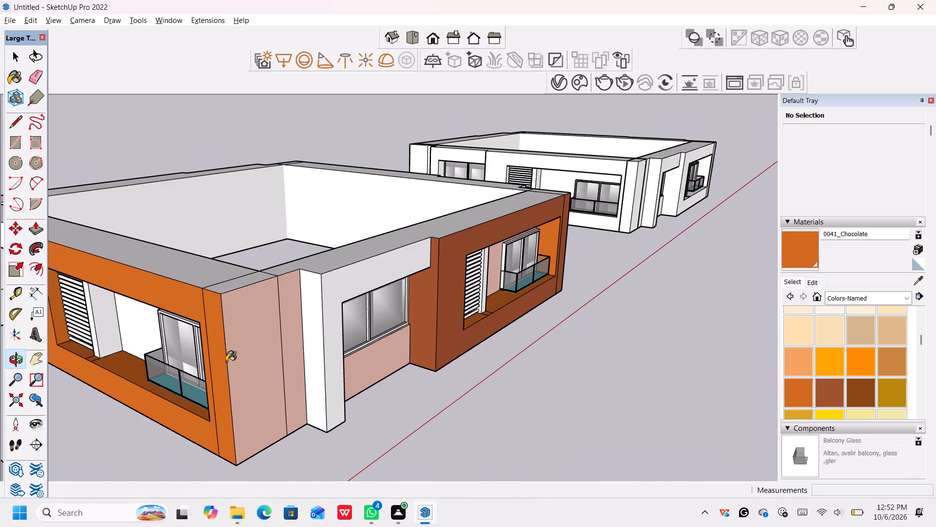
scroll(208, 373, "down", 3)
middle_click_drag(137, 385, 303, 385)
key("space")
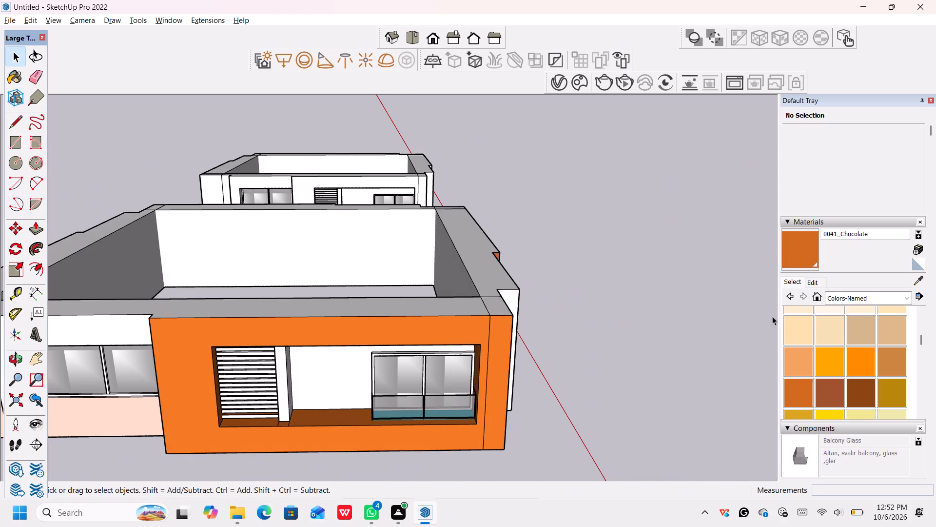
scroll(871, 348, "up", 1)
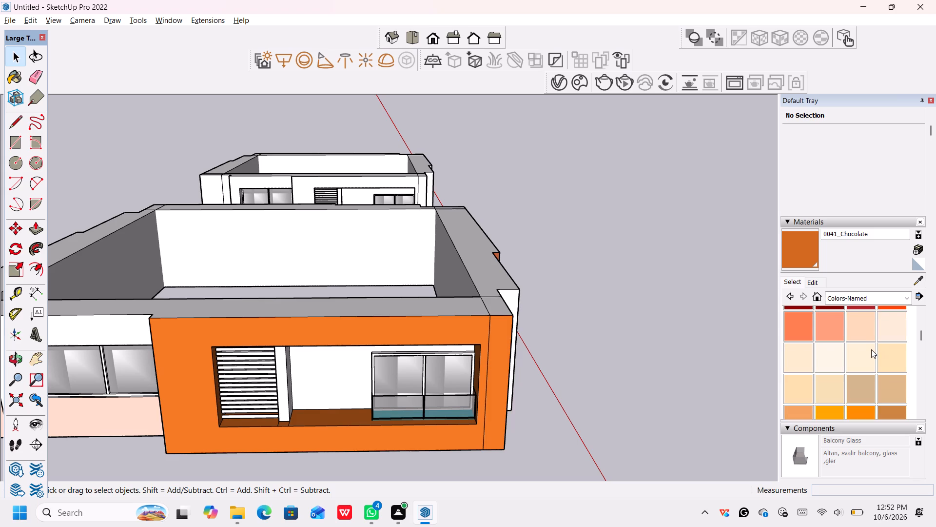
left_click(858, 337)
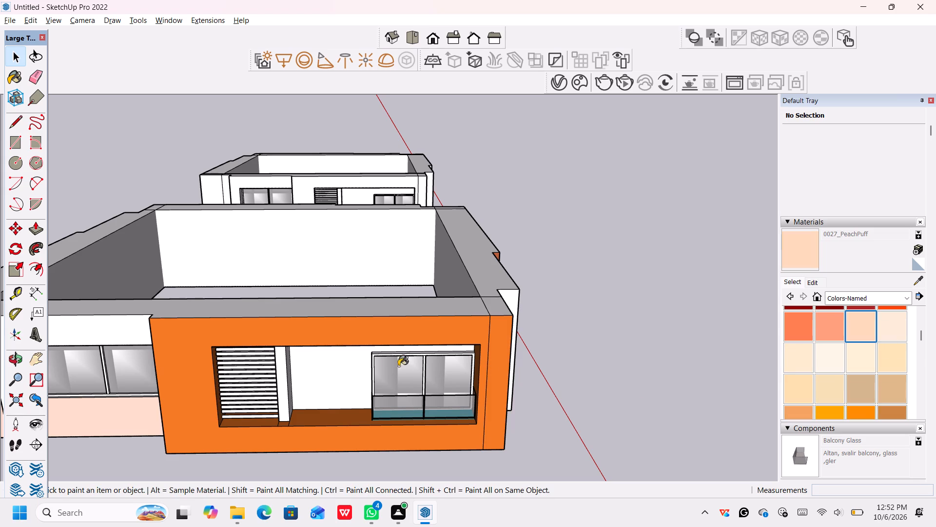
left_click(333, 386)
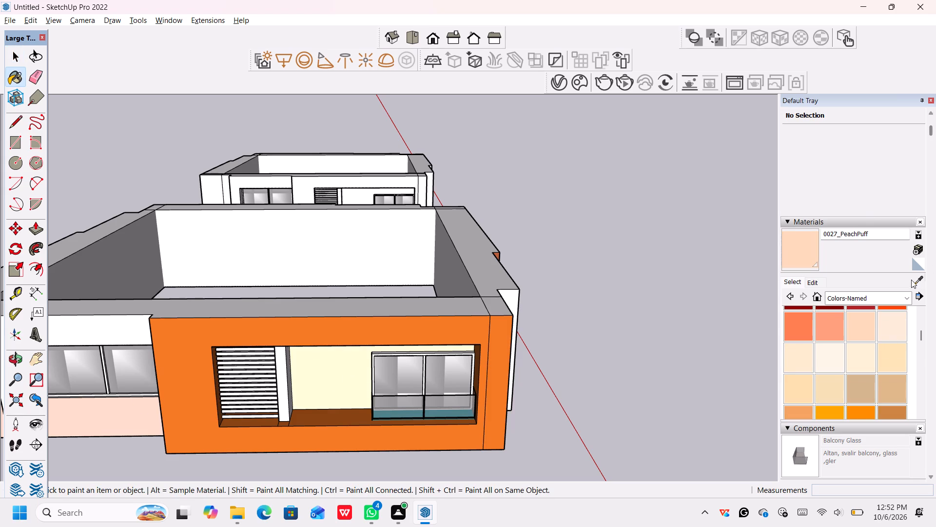
Sample 0119_RosyBrown from the wall below the window and paint the recessed balcony wall and the wall behind the louvres.
left_click(921, 282)
left_click(124, 420)
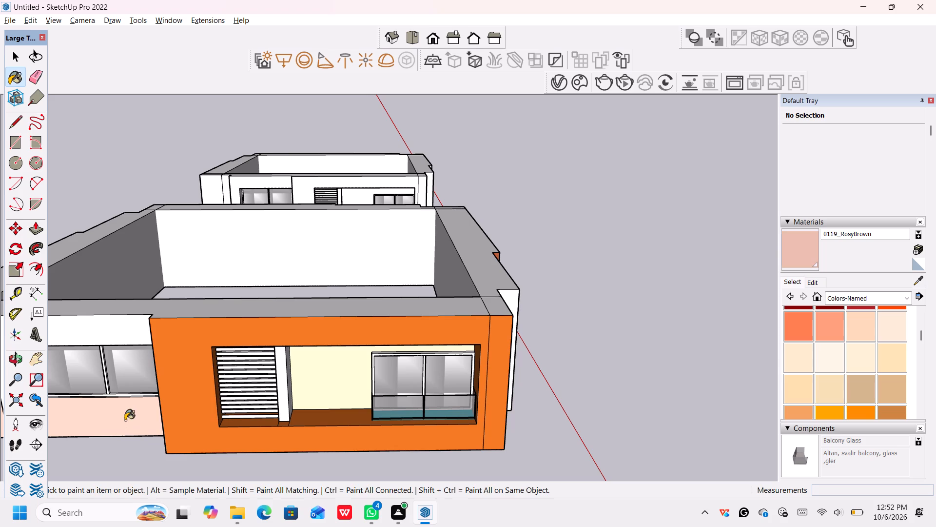
left_click(335, 380)
middle_click_drag(335, 380, 335, 381)
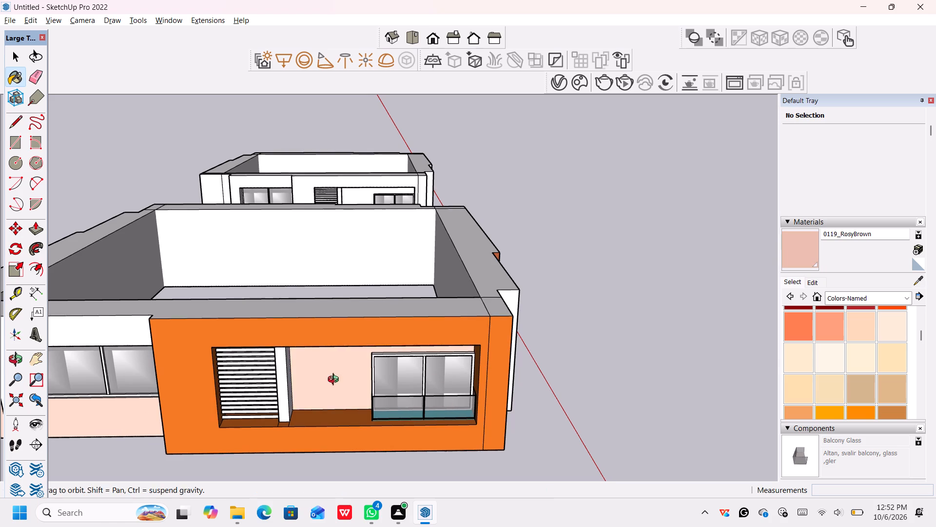
middle_click_drag(335, 381, 335, 331)
scroll(222, 356, "up", 5)
scroll(227, 360, "down", 1)
scroll(227, 360, "up", 6)
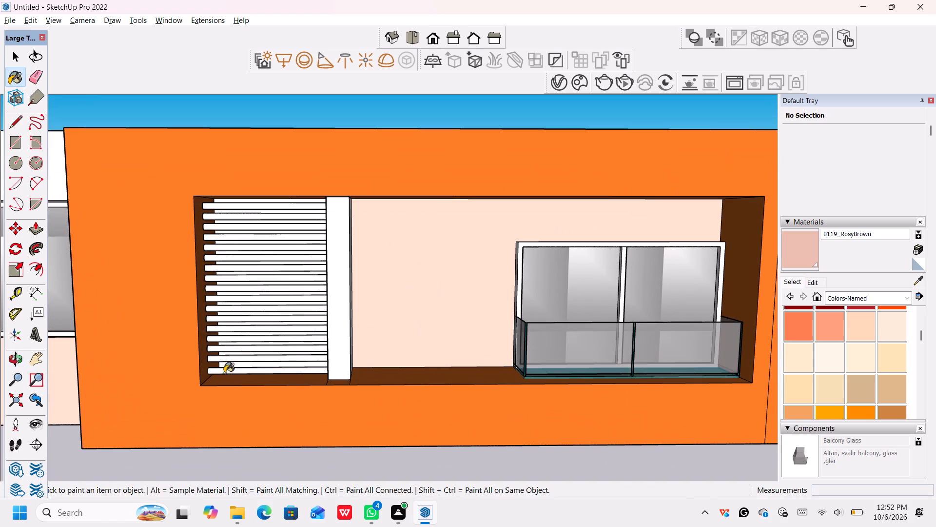
left_click(229, 365)
Examine the painted facades from several sides of the building.
scroll(406, 308, "down", 7)
middle_click_drag(458, 307, 457, 333)
scroll(352, 339, "down", 7)
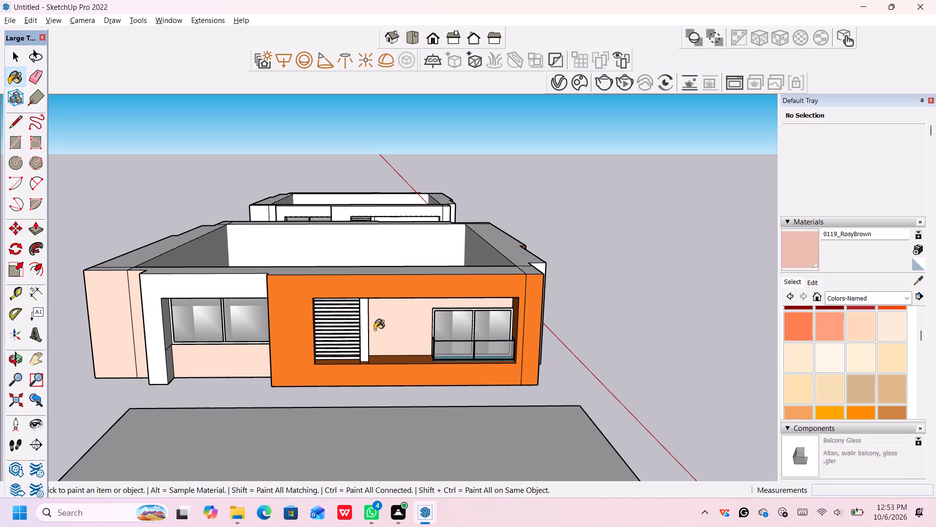
middle_click_drag(600, 366, 503, 380)
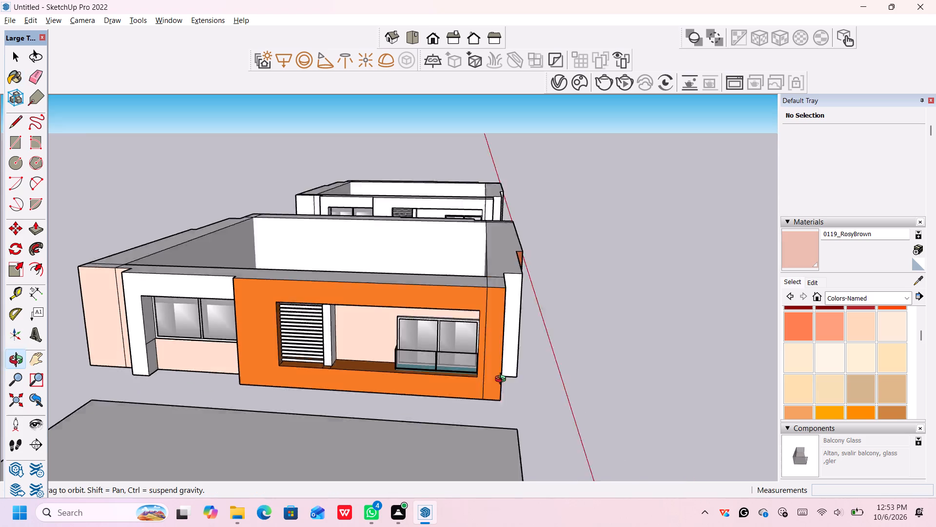
middle_click_drag(503, 380, 392, 381)
middle_click_drag(451, 366, 298, 388)
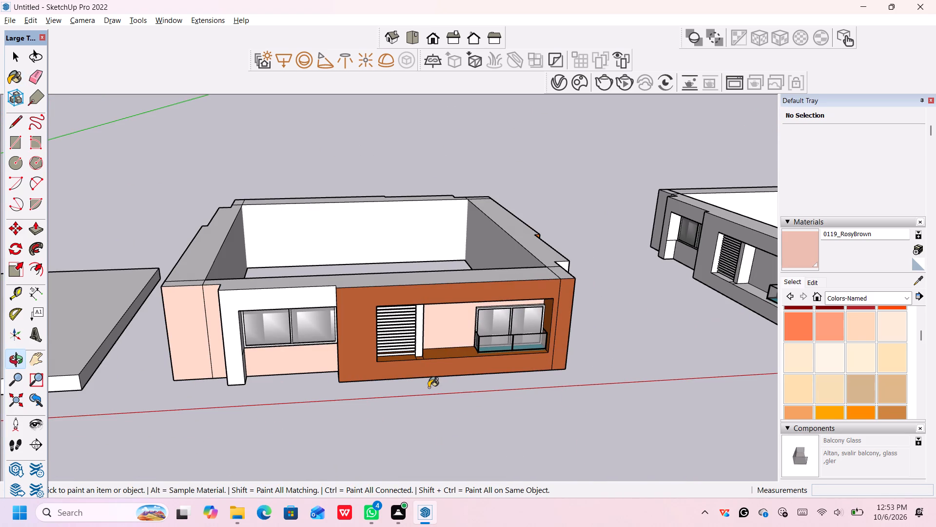
middle_click_drag(394, 395, 531, 404)
middle_click_drag(329, 448, 499, 407)
key("space")
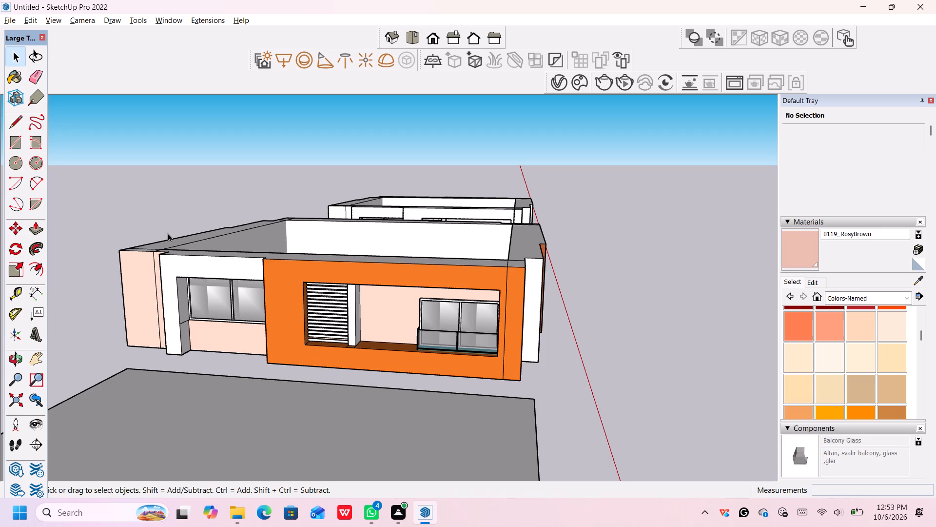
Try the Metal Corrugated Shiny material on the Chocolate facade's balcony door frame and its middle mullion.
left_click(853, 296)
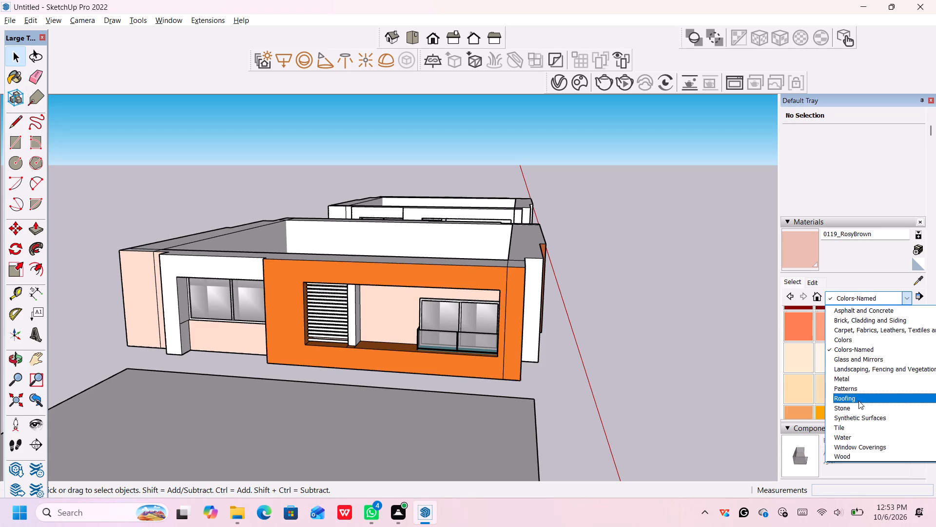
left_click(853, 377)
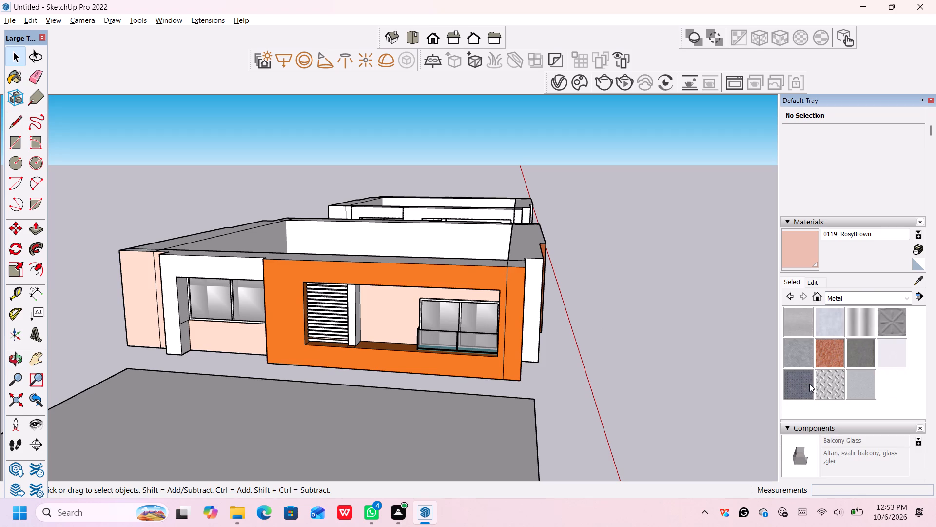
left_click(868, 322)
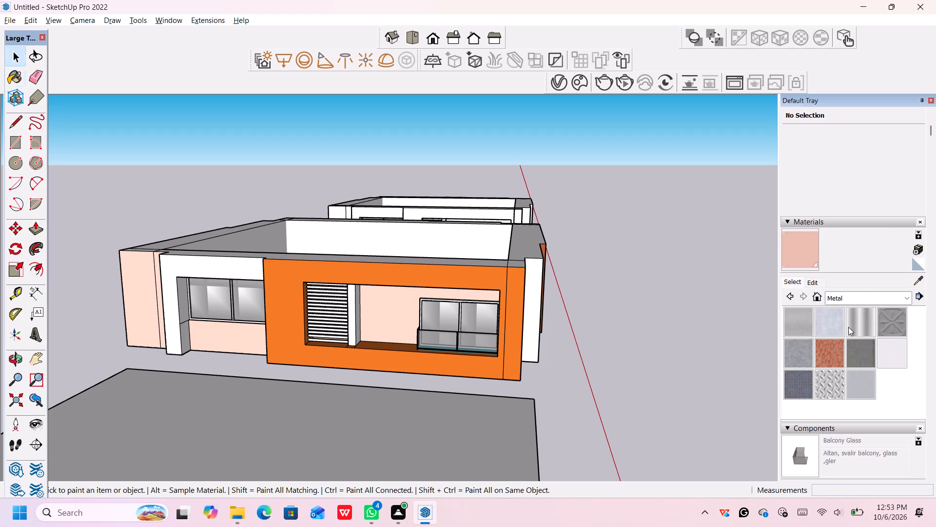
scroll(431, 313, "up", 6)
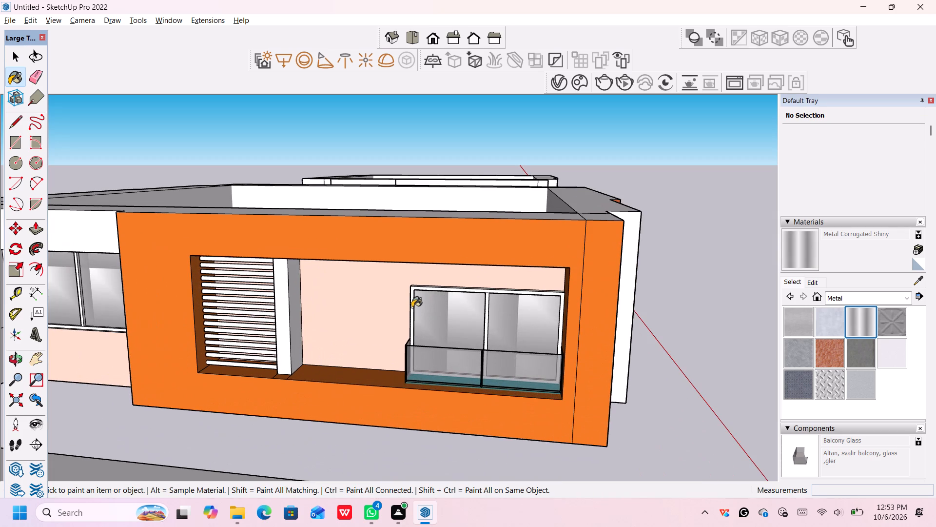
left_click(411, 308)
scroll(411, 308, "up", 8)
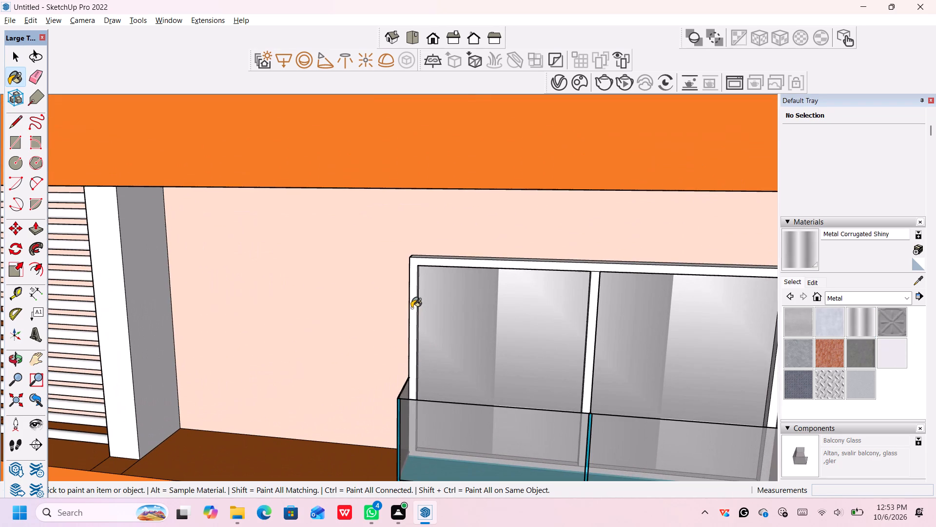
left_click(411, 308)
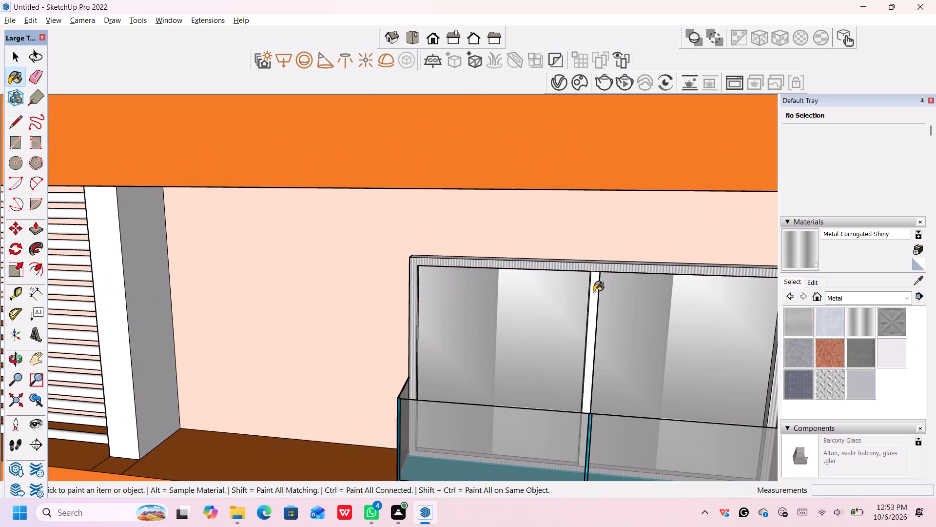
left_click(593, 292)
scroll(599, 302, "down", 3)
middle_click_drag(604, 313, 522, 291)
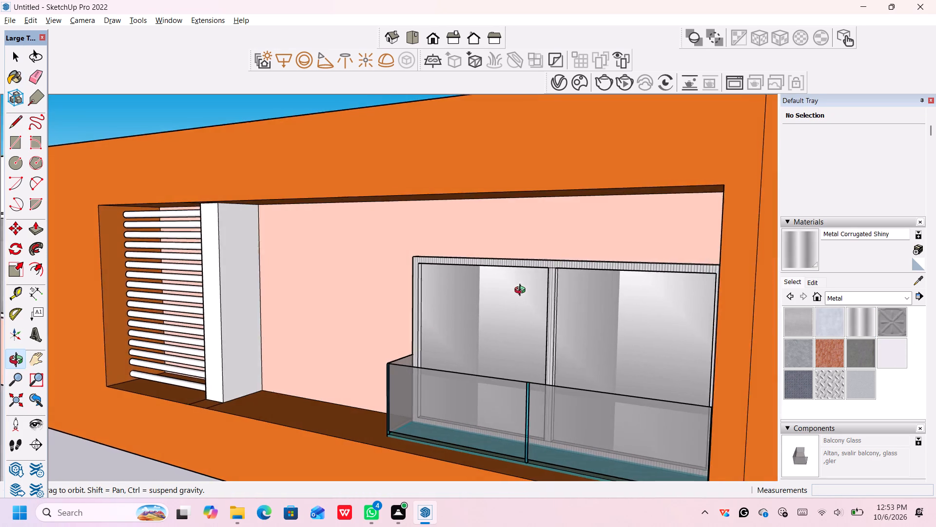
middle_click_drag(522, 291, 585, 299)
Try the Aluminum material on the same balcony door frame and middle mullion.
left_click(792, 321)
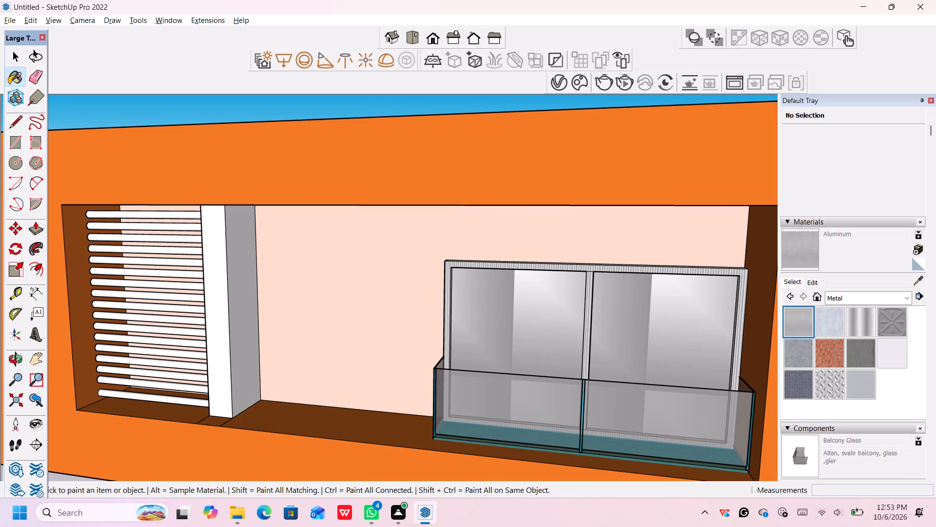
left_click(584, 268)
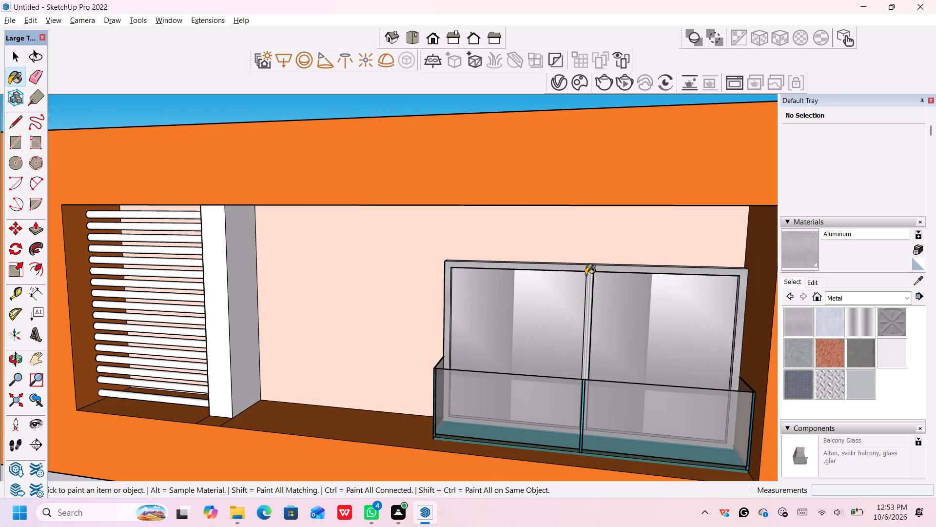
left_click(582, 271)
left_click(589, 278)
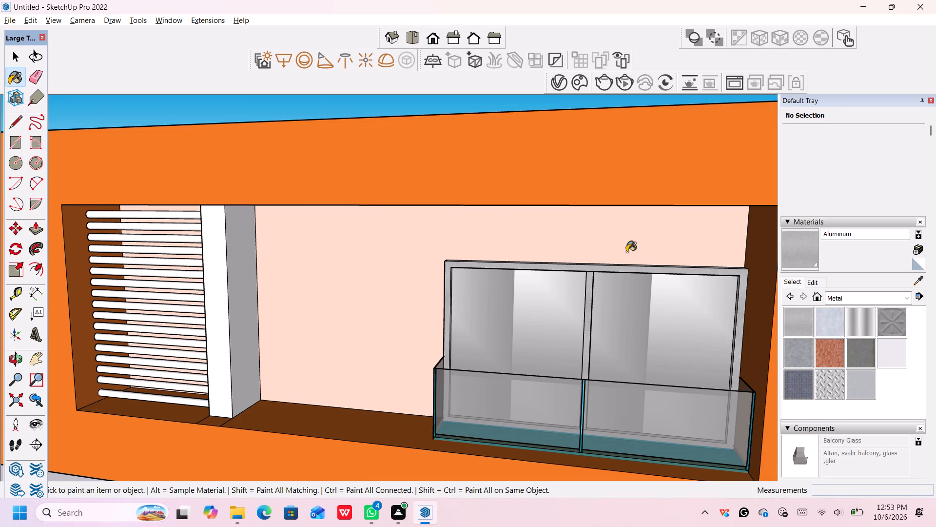
Paint the balcony door's outer frame and middle mullion with Metal Seamed.
left_click(801, 387)
left_click(857, 357)
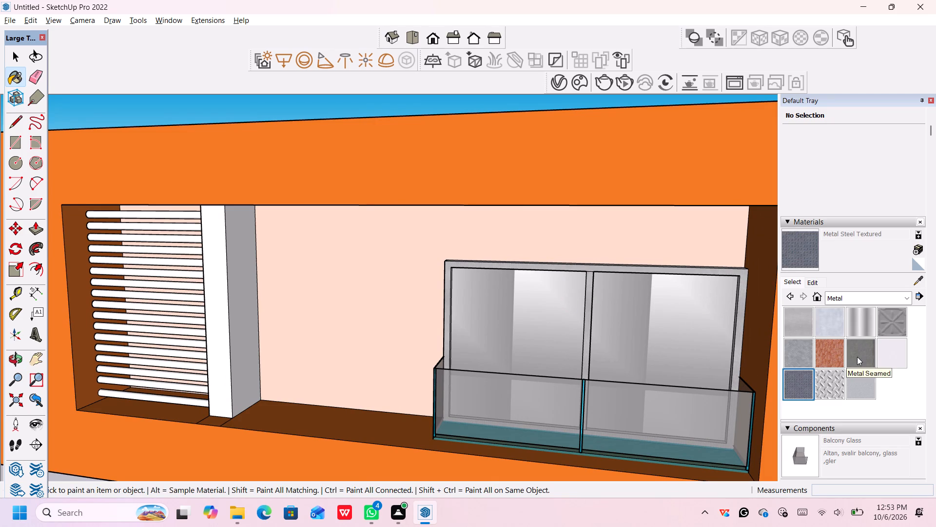
left_click(589, 270)
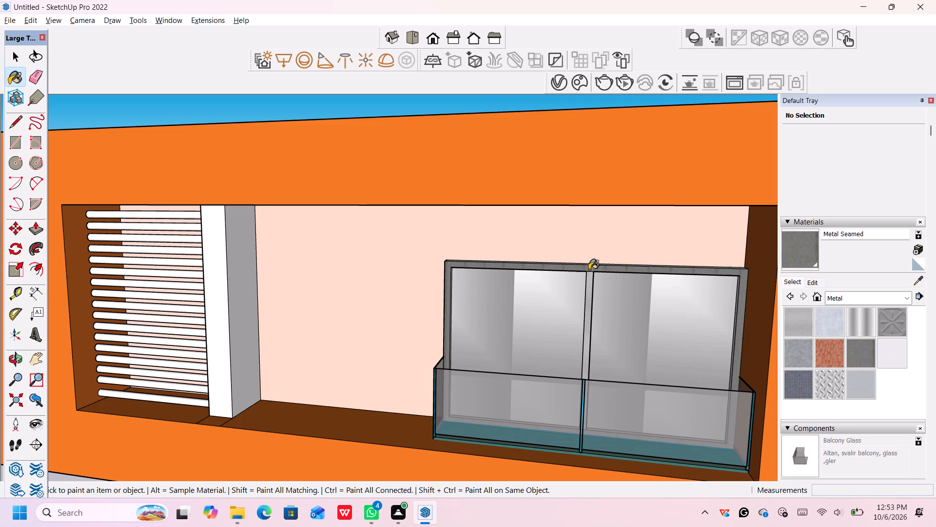
left_click(586, 282)
Paint the outer frame and middle mullion of the window beside the Chocolate projecting wall with Metal Seamed.
scroll(588, 291, "down", 5)
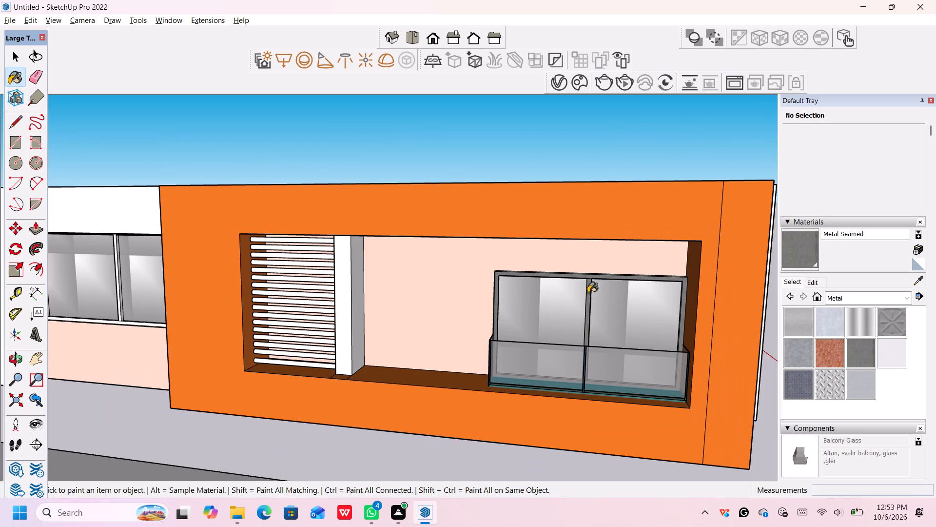
middle_click_drag(460, 326, 624, 339)
scroll(328, 359, "down", 1)
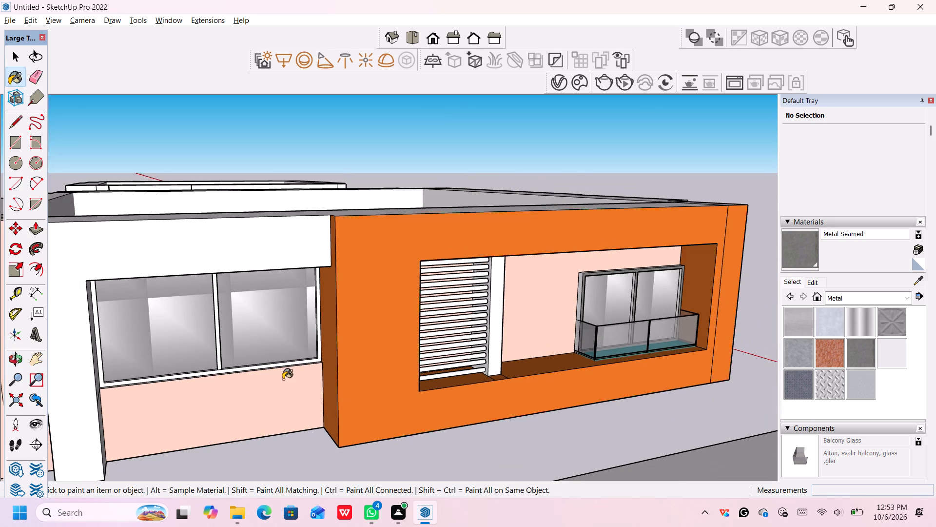
middle_click_drag(283, 381, 266, 304)
middle_click_drag(265, 308, 278, 380)
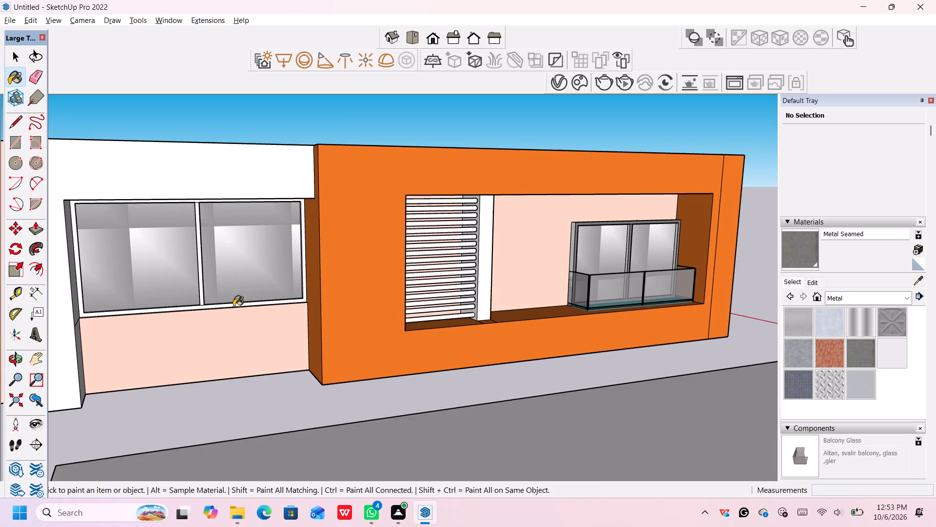
scroll(234, 307, "up", 3)
left_click(235, 305)
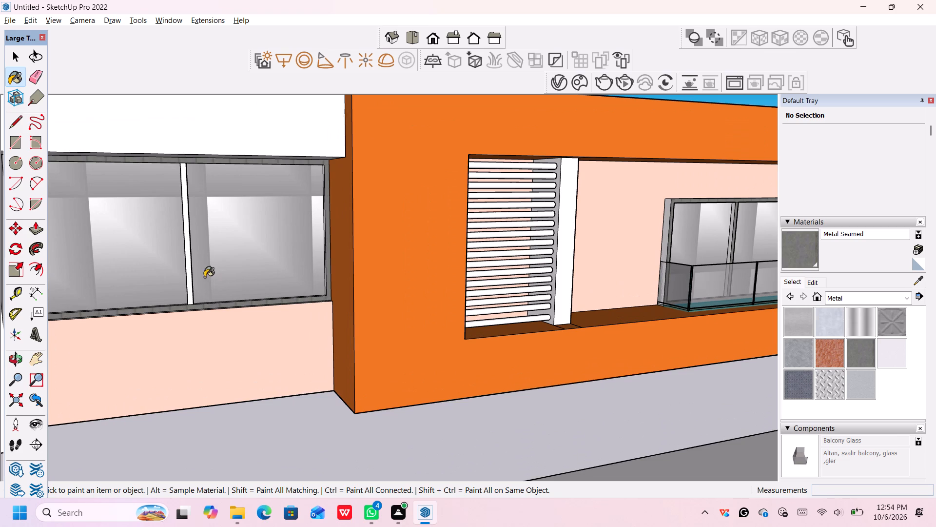
left_click(189, 262)
Paint the outer frame and middle mullion of the window beside the Sienna projecting wall with Metal Seamed.
scroll(191, 262, "down", 11)
scroll(455, 322, "down", 2)
middle_click_drag(523, 323, 380, 345)
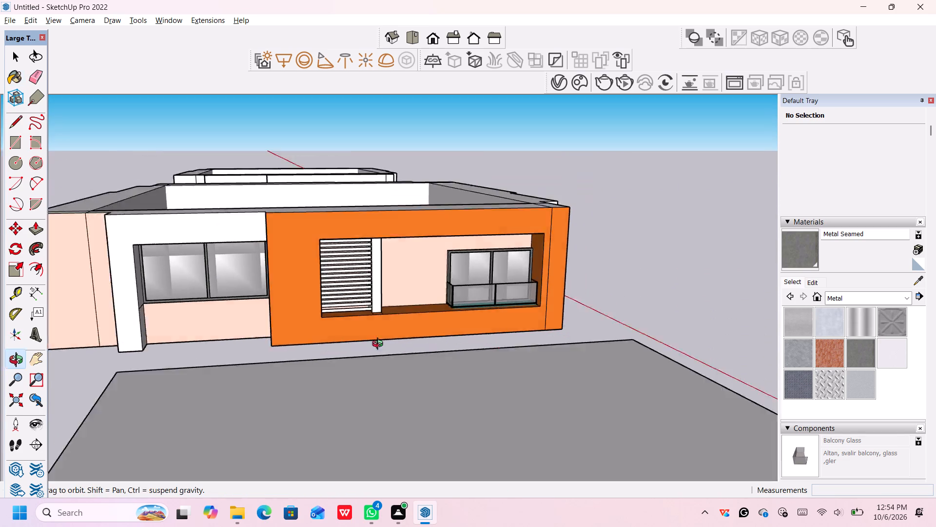
middle_click_drag(380, 345, 97, 345)
scroll(289, 279, "up", 1)
middle_click_drag(319, 295, 294, 247)
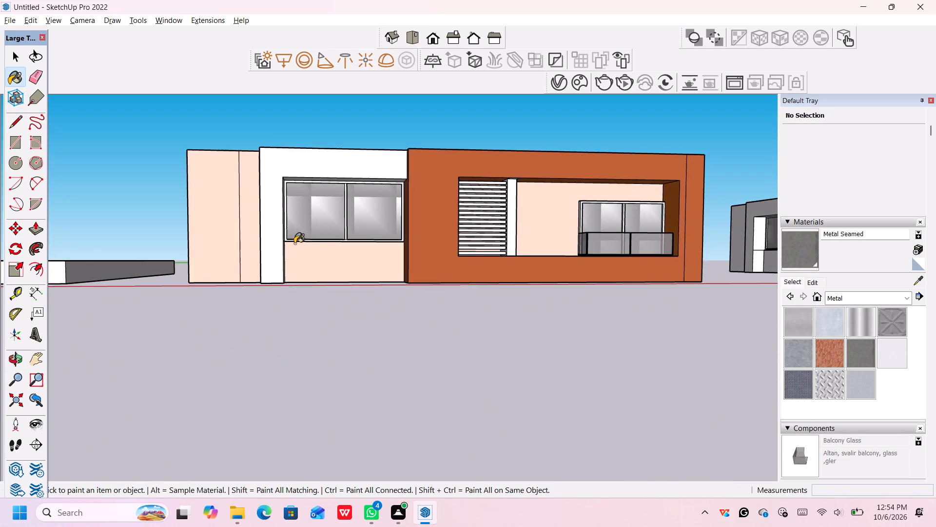
scroll(304, 235, "up", 9)
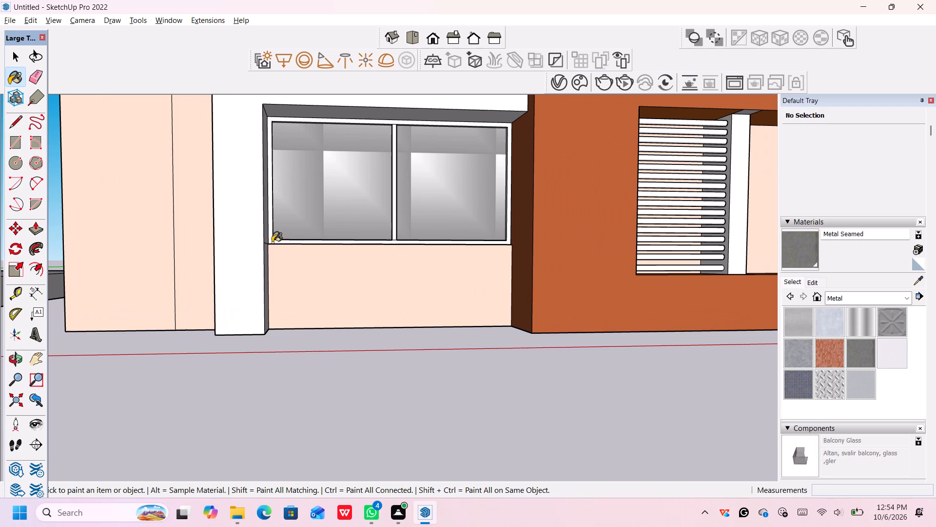
left_click(271, 242)
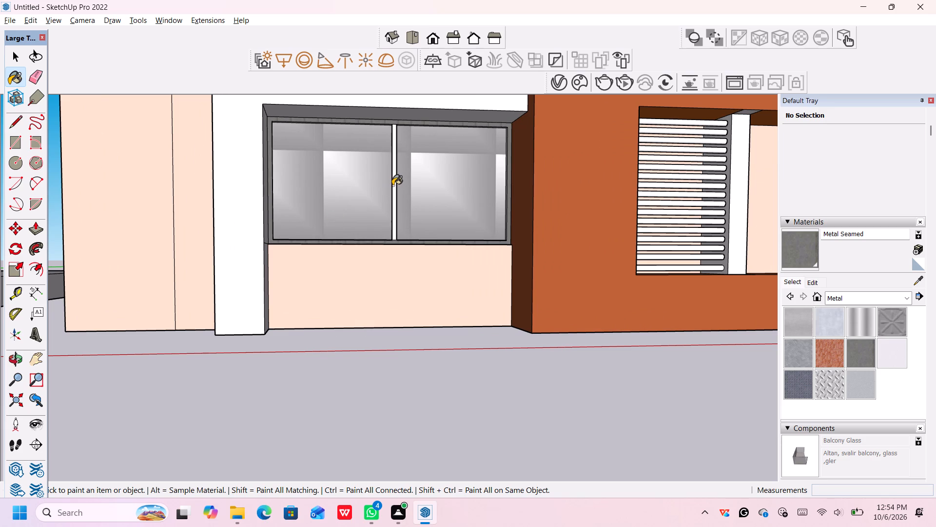
left_click(393, 186)
left_click(395, 187)
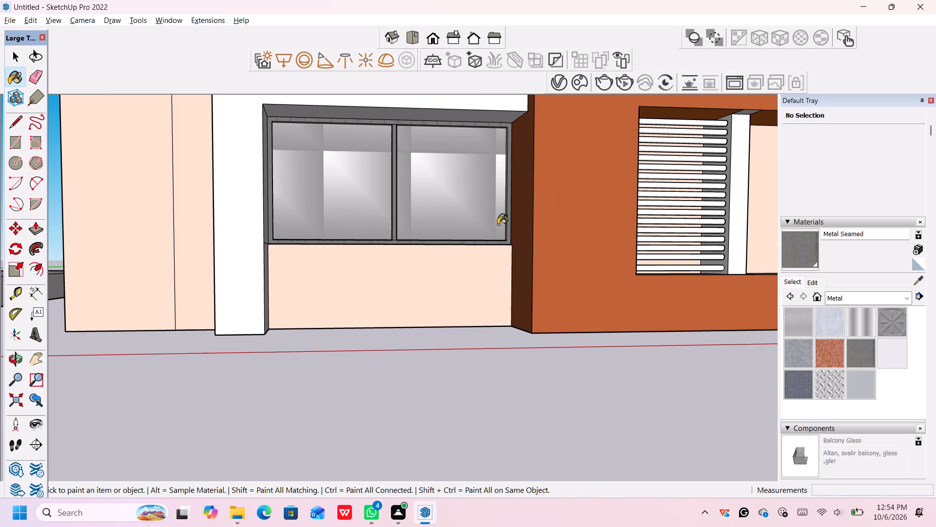
Paint the outer frame and middle mullion of the balcony door in the Sienna projecting wall with Metal Seamed.
scroll(555, 278, "down", 5)
middle_click_drag(592, 291, 381, 300)
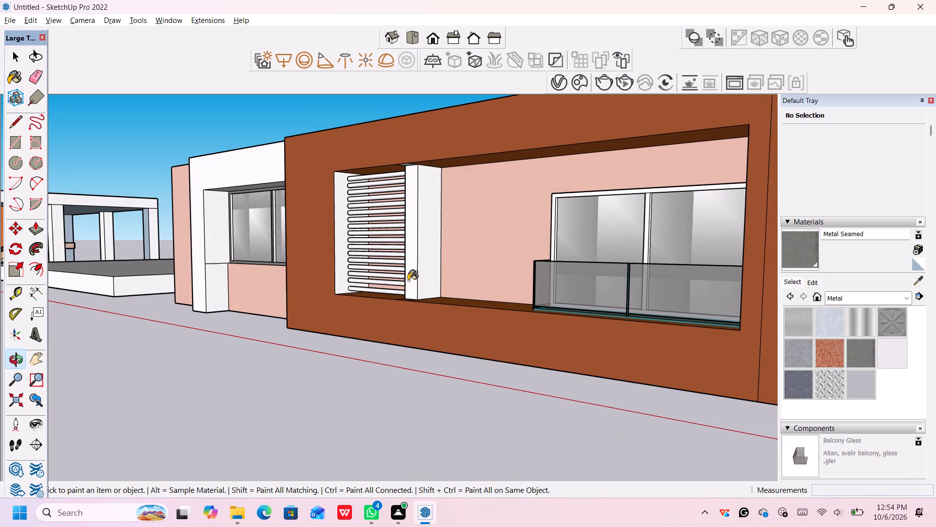
scroll(565, 215, "up", 2)
left_click(555, 199)
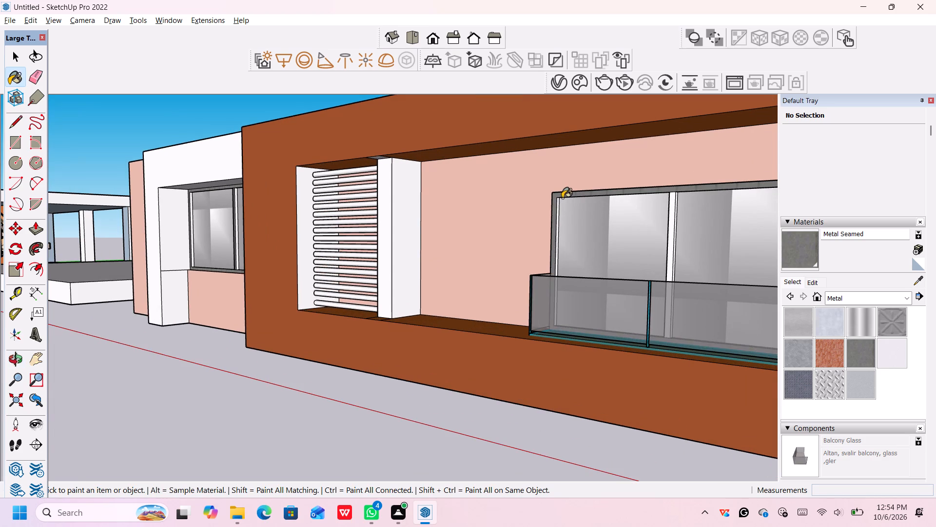
scroll(562, 198, "up", 3)
left_click(556, 203)
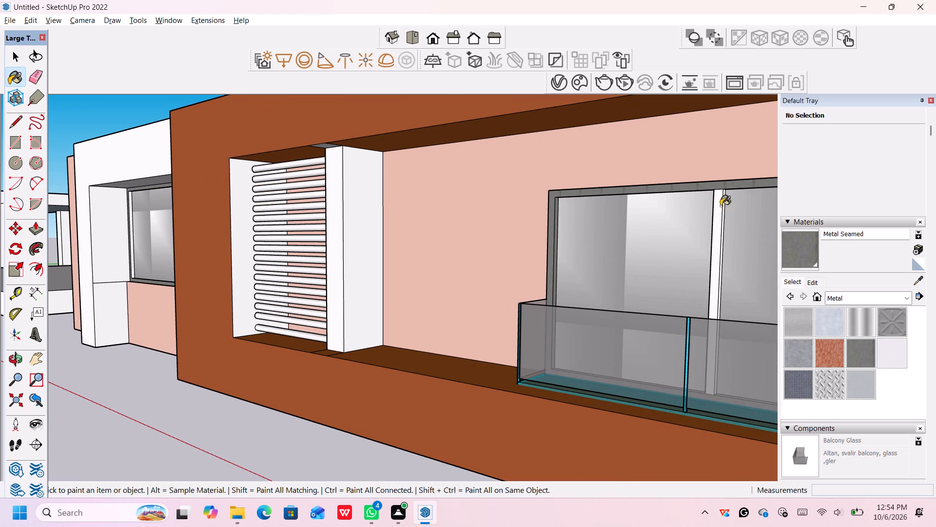
left_click(717, 211)
left_click(722, 211)
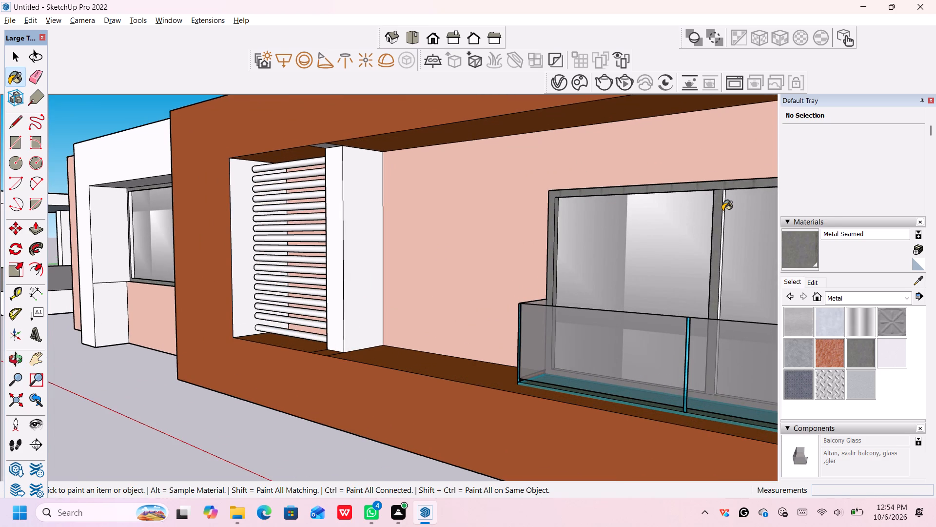
scroll(721, 209, "up", 6)
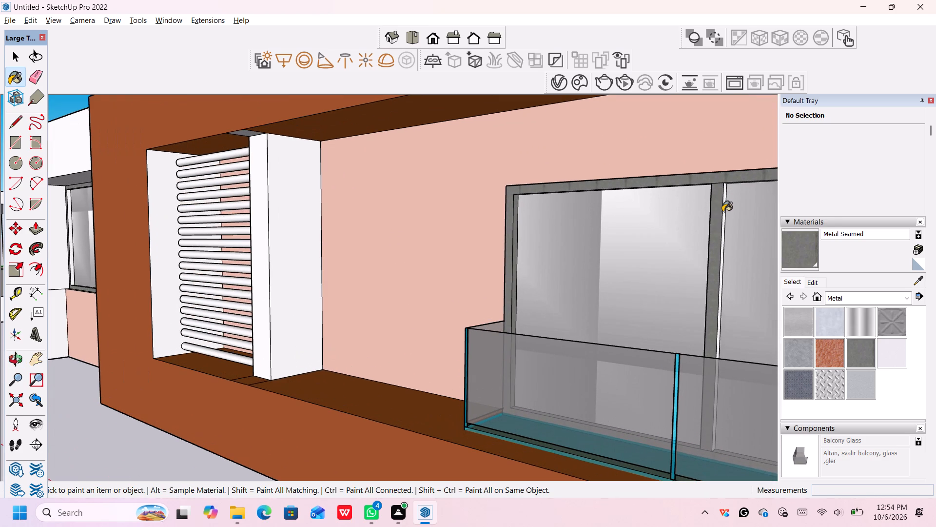
left_click(722, 213)
left_click(723, 214)
Paint the middle mullion and outer frame of the unpainted window beside the next Chocolate projecting wall with Metal Seamed.
scroll(703, 230, "down", 20)
scroll(621, 279, "down", 1)
middle_click_drag(620, 280, 694, 273)
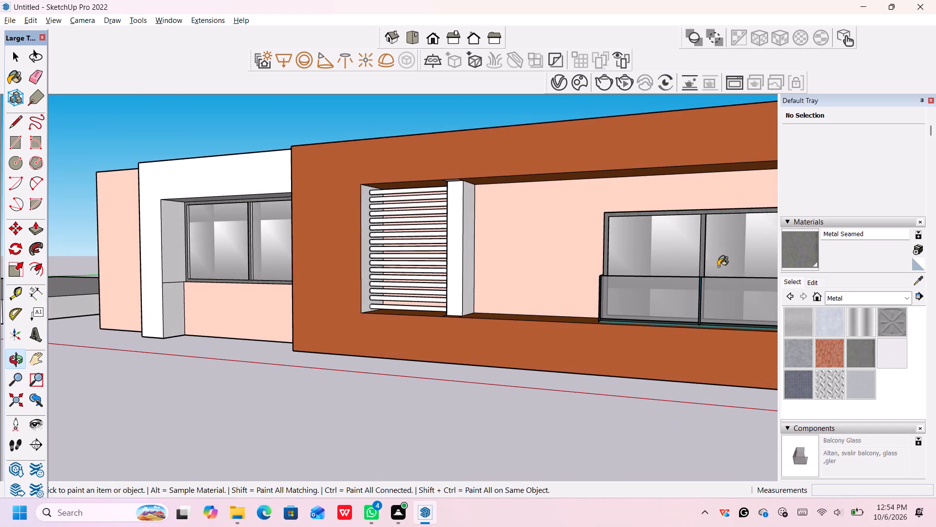
middle_click_drag(705, 274, 255, 285)
scroll(369, 278, "down", 17)
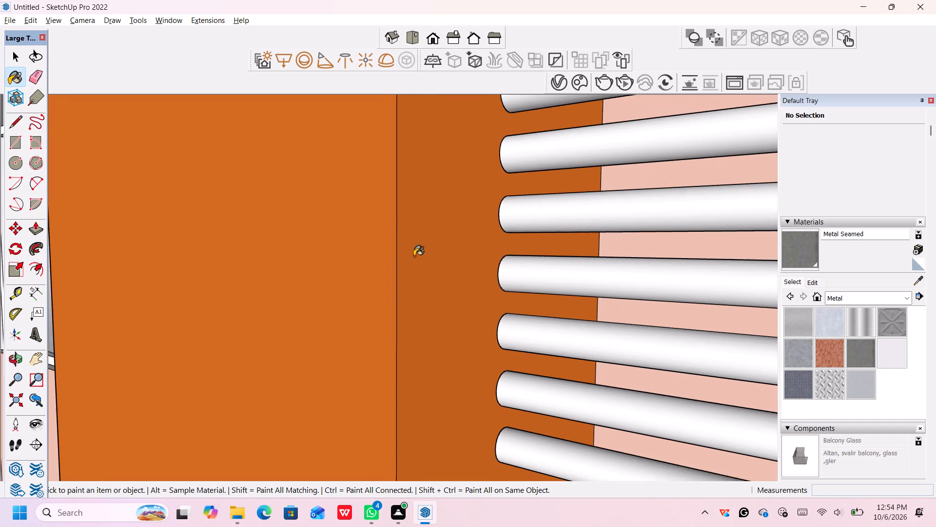
scroll(414, 256, "down", 20)
scroll(414, 256, "down", 20)
scroll(414, 256, "down", 9)
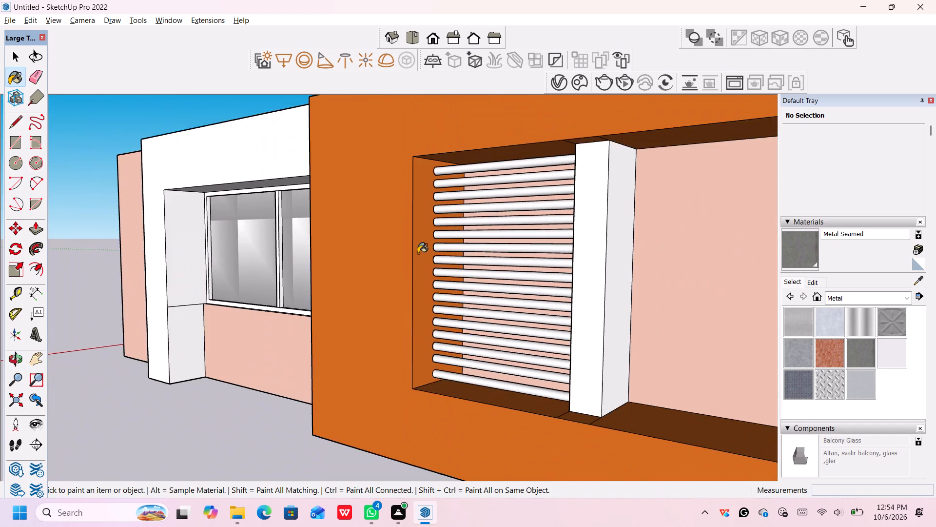
scroll(418, 253, "down", 17)
scroll(302, 253, "up", 2)
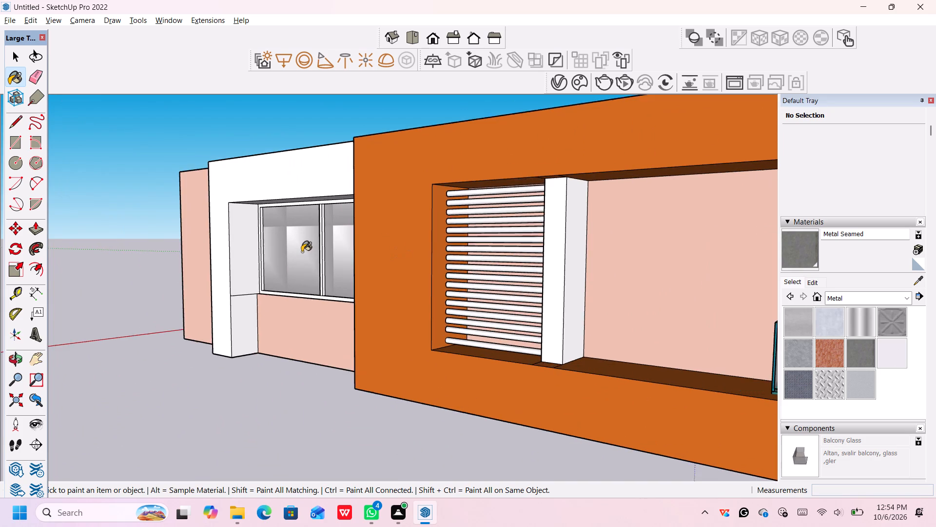
scroll(302, 252, "up", 3)
left_click(331, 233)
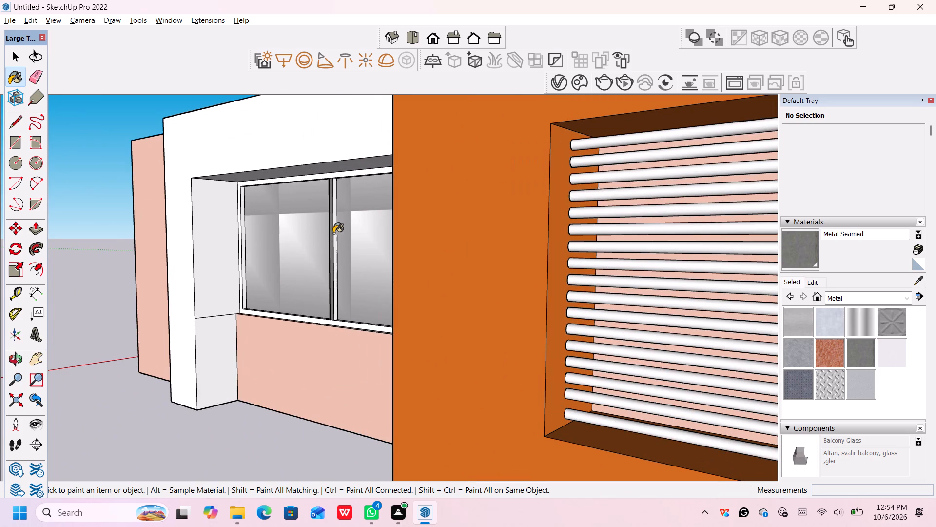
left_click(333, 233)
middle_click_drag(333, 233, 442, 224)
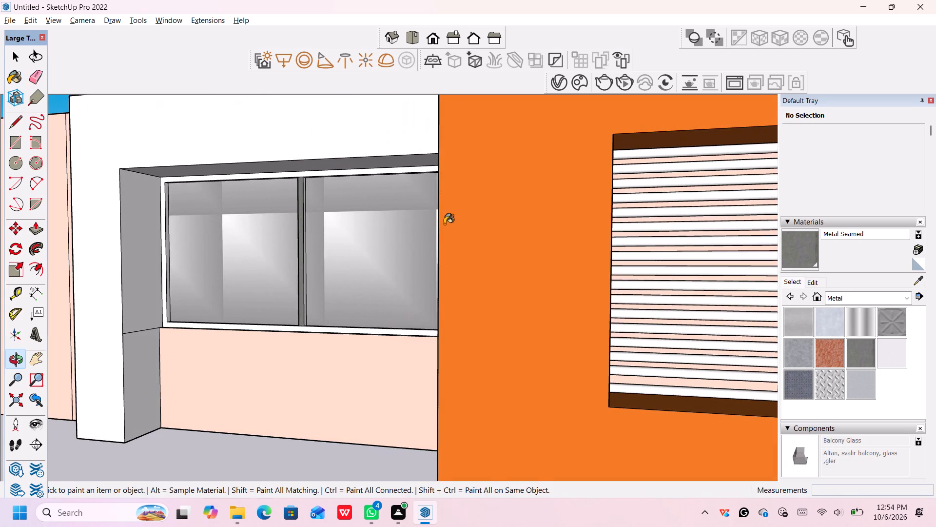
middle_click_drag(300, 277, 359, 272)
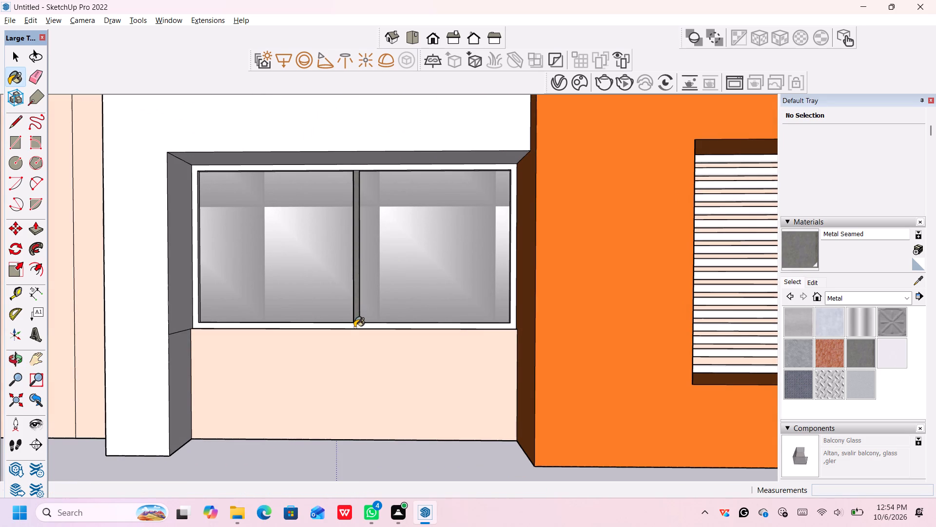
left_click(354, 326)
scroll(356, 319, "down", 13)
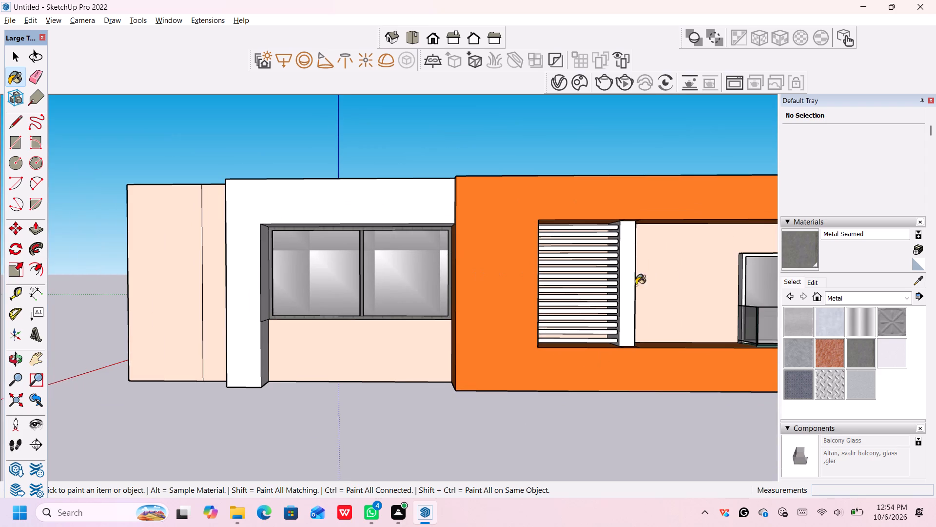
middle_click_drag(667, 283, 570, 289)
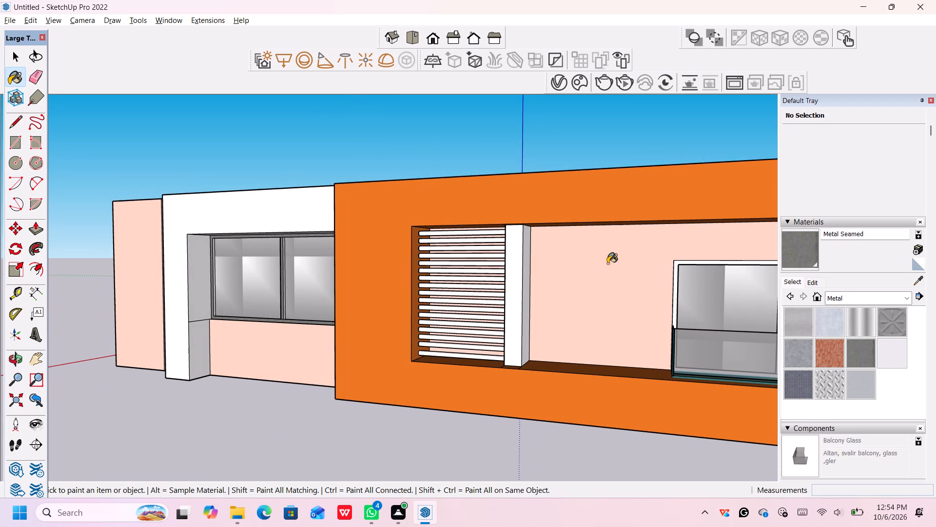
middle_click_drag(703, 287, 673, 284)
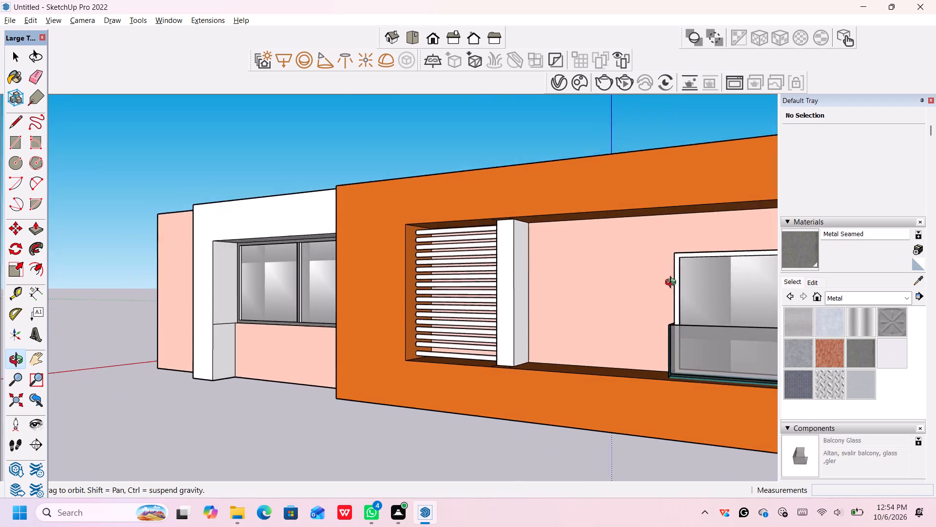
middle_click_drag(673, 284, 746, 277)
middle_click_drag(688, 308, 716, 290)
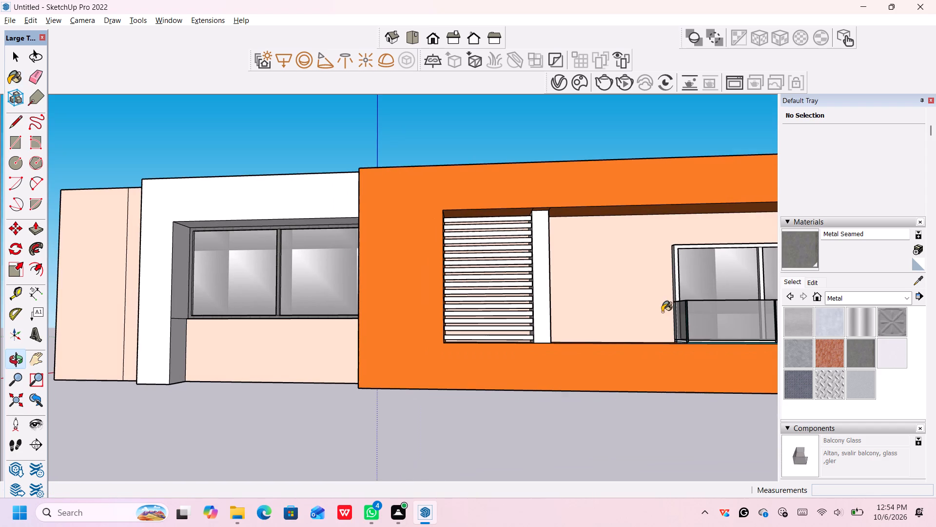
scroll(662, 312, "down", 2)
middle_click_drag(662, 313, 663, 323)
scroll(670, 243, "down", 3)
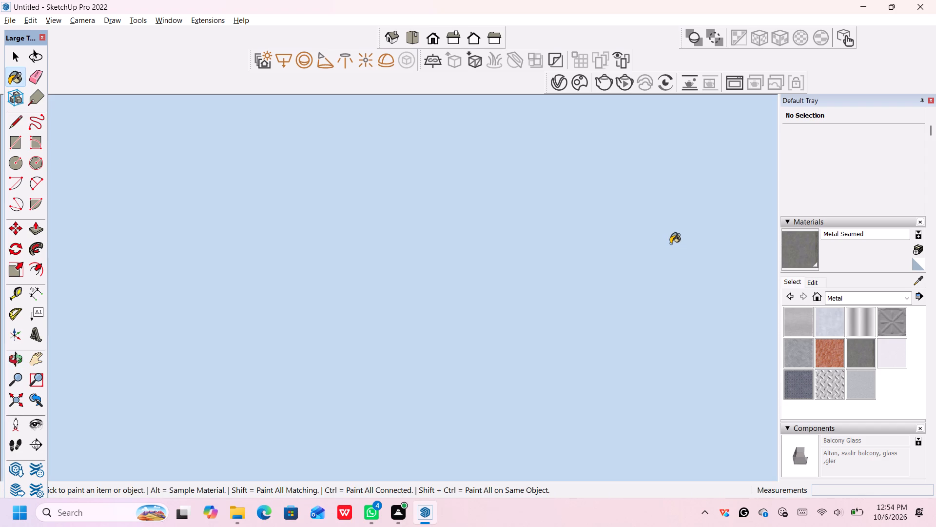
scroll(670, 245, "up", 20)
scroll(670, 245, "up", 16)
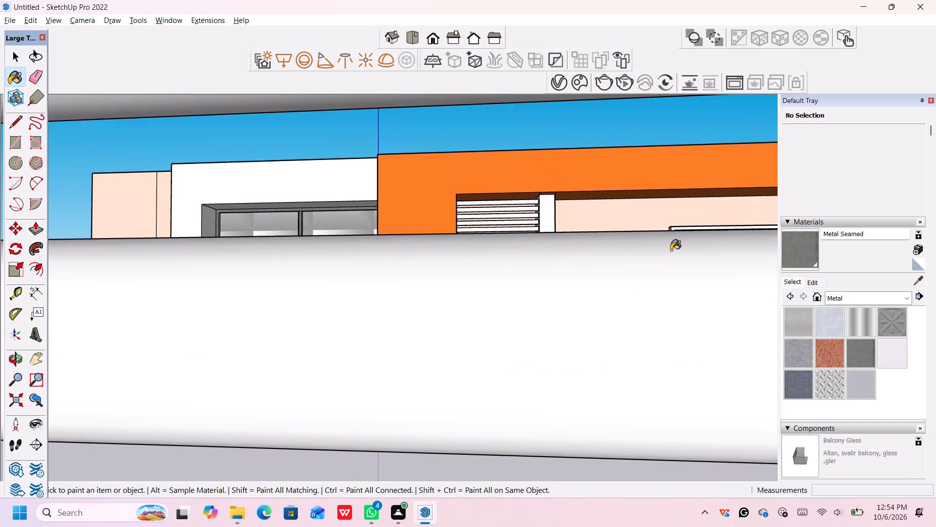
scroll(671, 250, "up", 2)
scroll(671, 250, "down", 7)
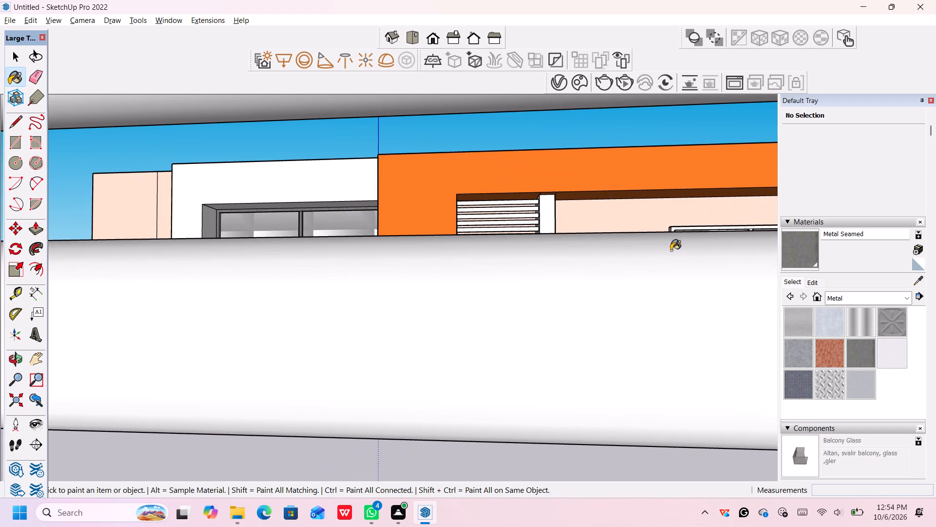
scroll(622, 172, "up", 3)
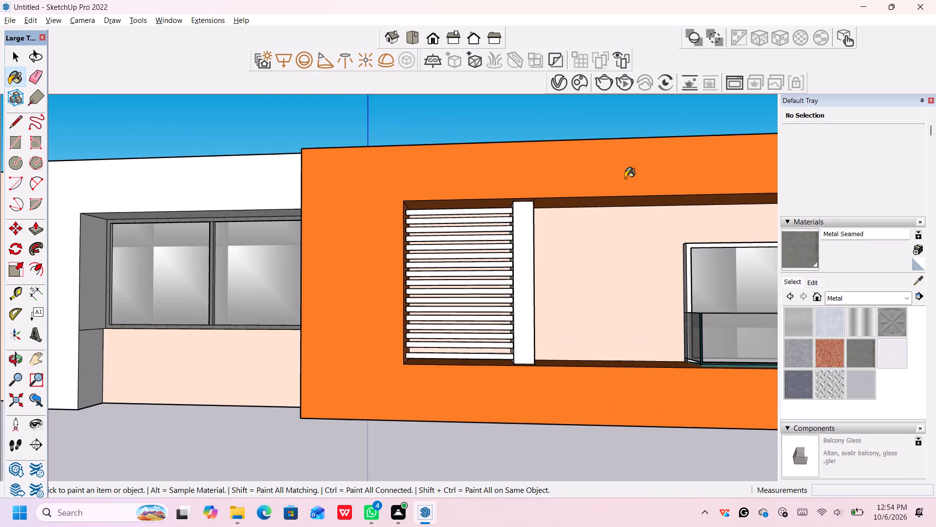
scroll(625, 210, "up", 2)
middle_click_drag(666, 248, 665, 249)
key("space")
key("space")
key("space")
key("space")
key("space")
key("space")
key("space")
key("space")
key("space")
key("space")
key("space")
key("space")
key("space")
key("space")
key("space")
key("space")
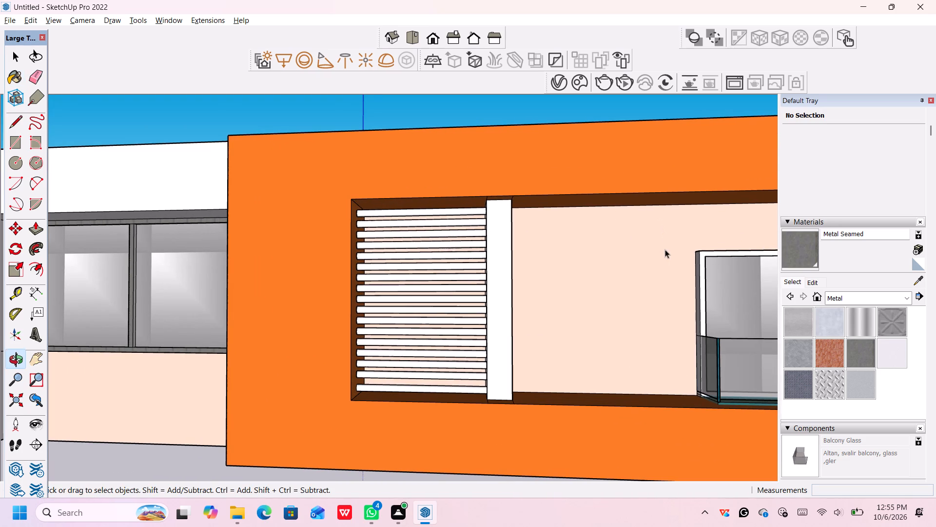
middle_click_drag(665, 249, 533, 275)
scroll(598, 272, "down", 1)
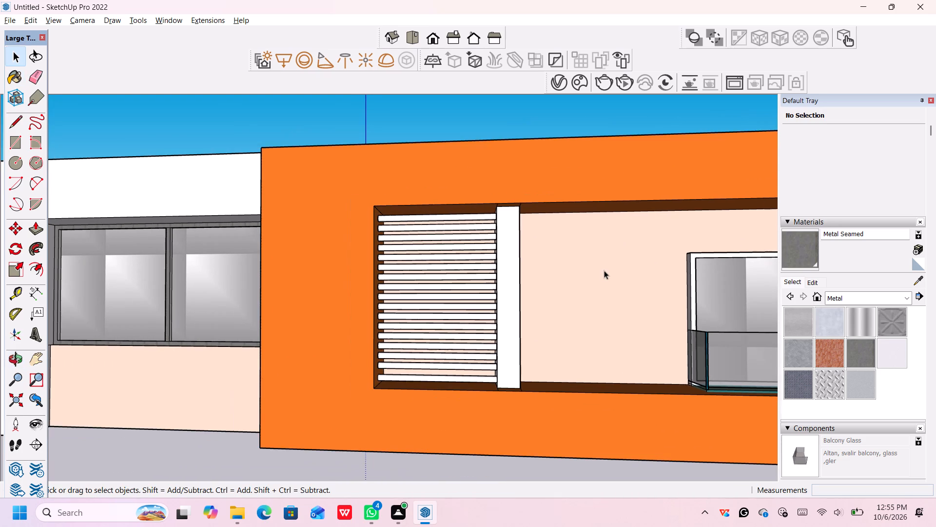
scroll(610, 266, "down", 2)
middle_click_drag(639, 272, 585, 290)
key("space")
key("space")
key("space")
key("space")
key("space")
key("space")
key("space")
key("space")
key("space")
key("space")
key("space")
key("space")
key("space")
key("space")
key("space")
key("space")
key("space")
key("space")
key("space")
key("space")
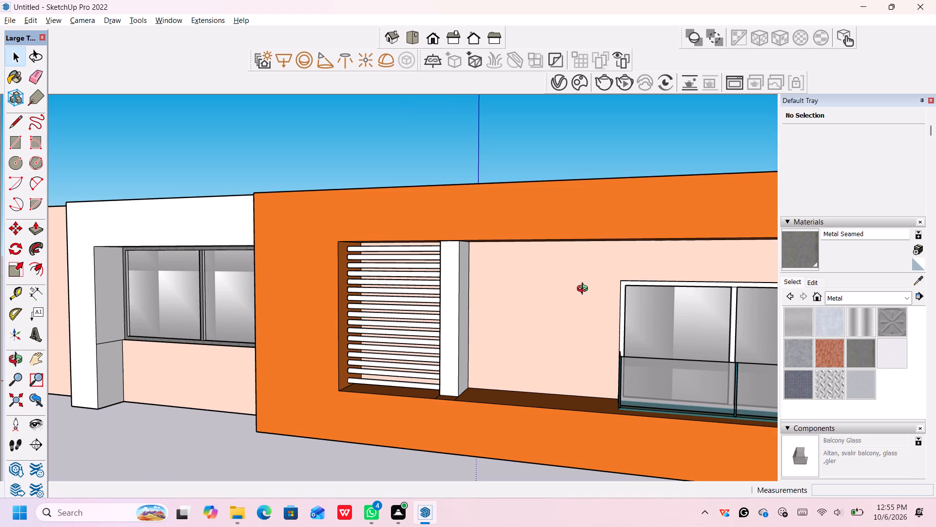
Paint the outer frame and middle mullion of the balcony door in the same Chocolate projecting wall with Metal Seamed.
middle_click_drag(585, 290, 486, 285)
middle_click_drag(486, 285, 373, 289)
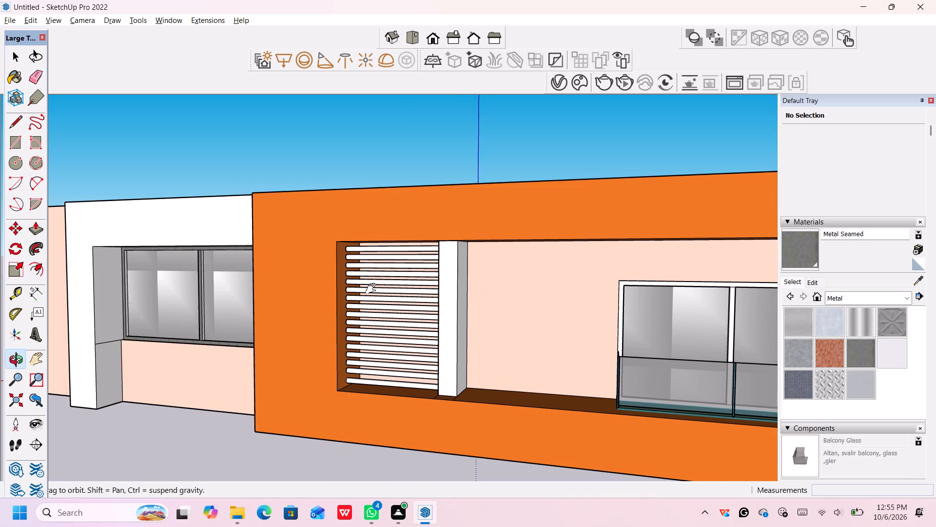
middle_click_drag(373, 289, 232, 305)
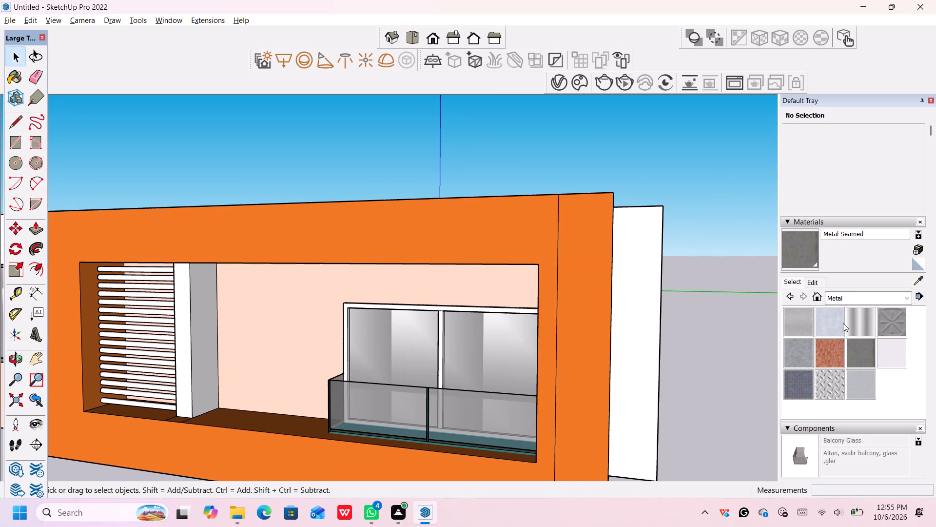
left_click(859, 356)
middle_click_drag(467, 374, 525, 362)
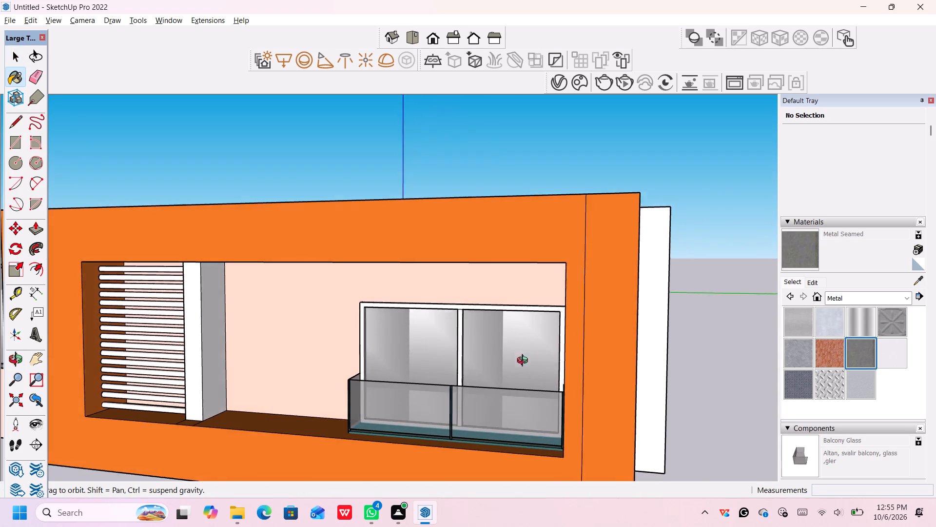
middle_click_drag(525, 362, 546, 350)
left_click(517, 287)
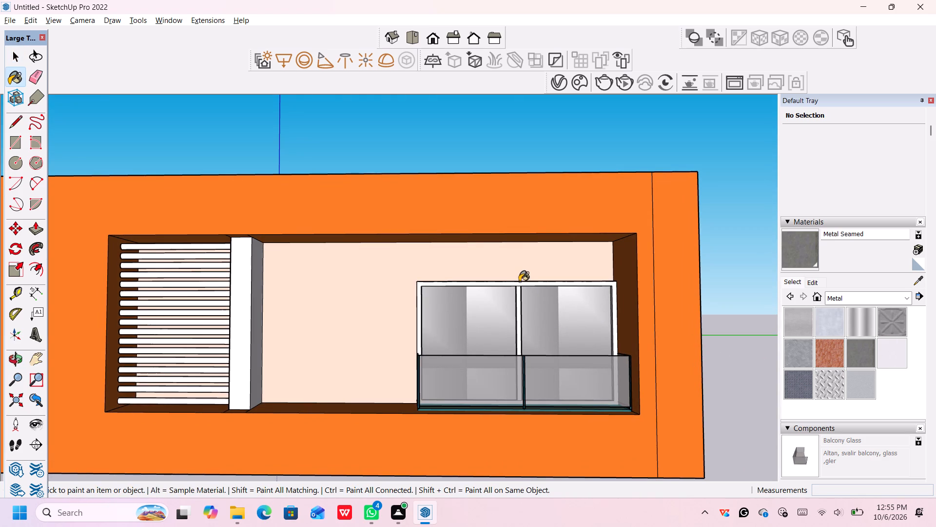
left_click(518, 284)
left_click(519, 292)
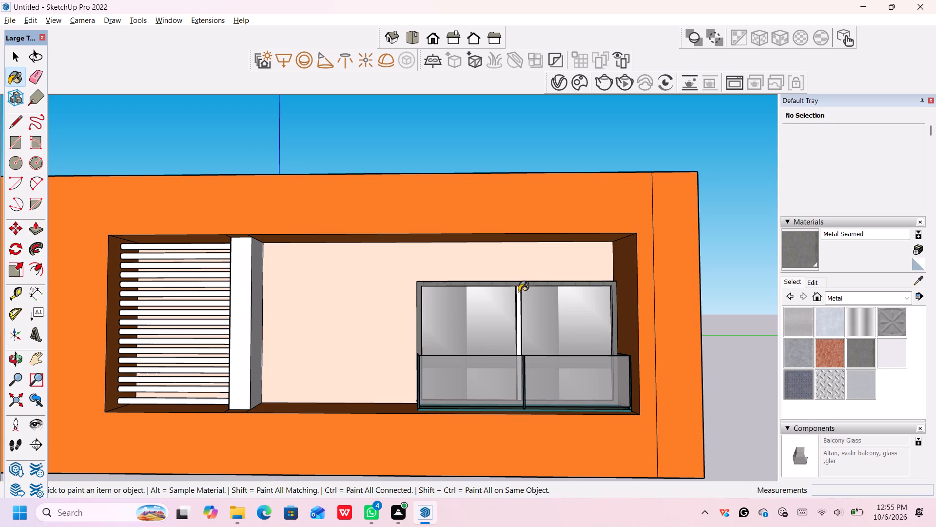
Paint the middle mullion and outer frame of the window on the facade with the white-ended Chocolate wall with Metal Seamed.
scroll(679, 245, "up", 1)
scroll(679, 245, "down", 3)
middle_click_drag(708, 253, 678, 277)
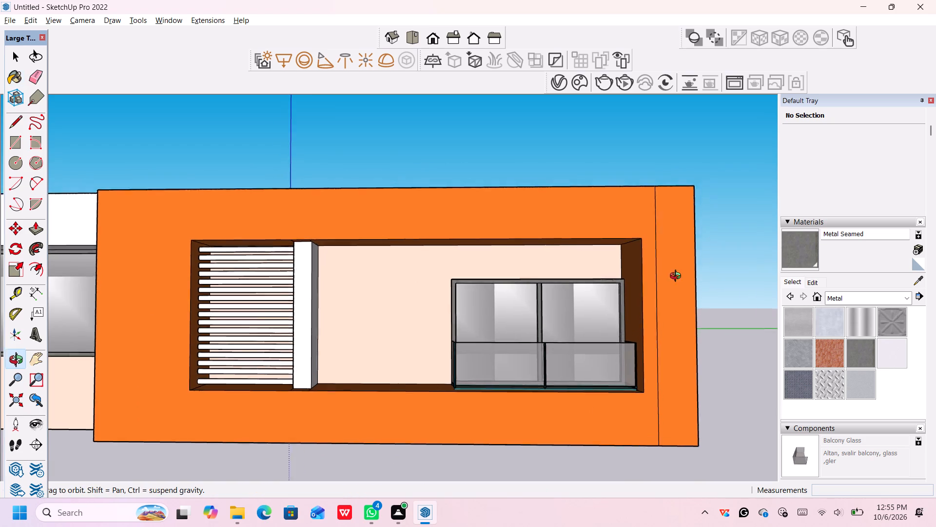
middle_click_drag(678, 277, 385, 341)
middle_click_drag(380, 335, 338, 266)
scroll(349, 300, "up", 3)
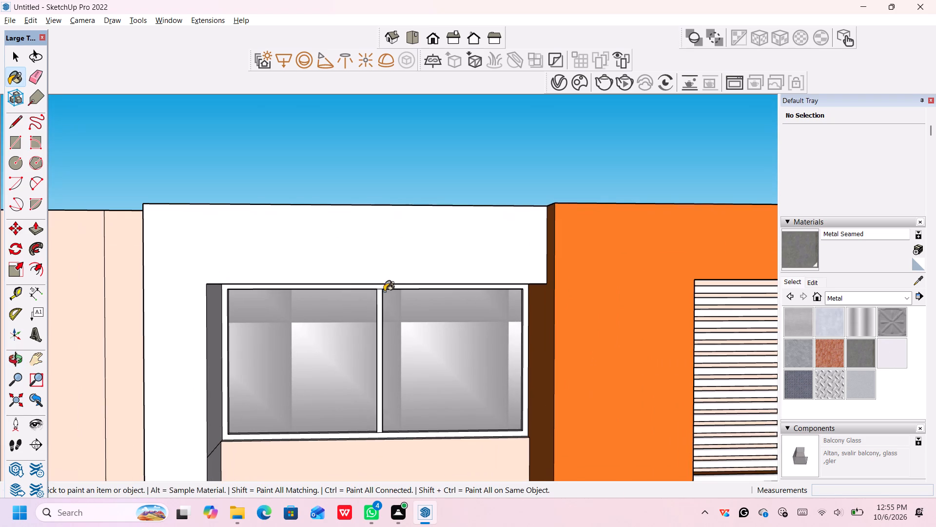
left_click(379, 292)
scroll(380, 289, "up", 5)
left_click(380, 284)
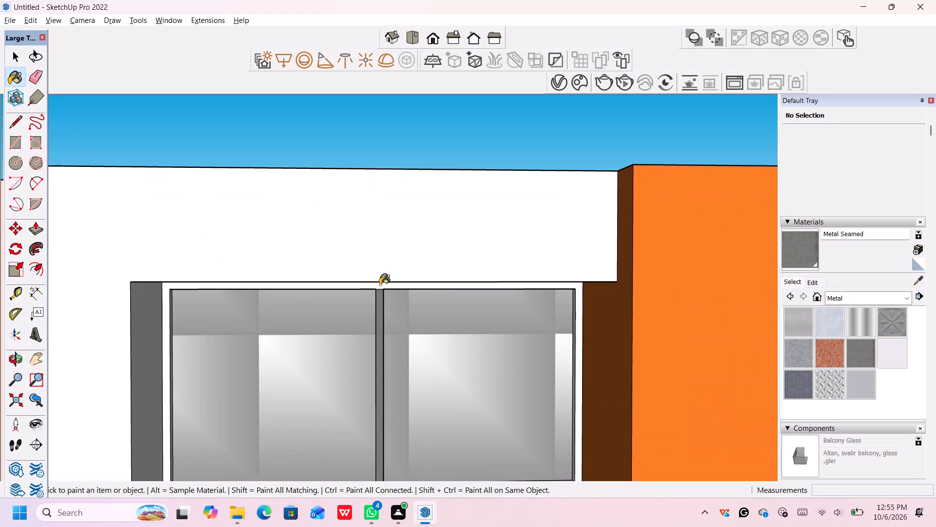
Paint the outer frame and middle mullion of the balcony door in the white-ended Chocolate wall with Metal Seamed.
scroll(382, 288, "down", 16)
middle_click_drag(640, 359, 579, 364)
scroll(581, 363, "down", 14)
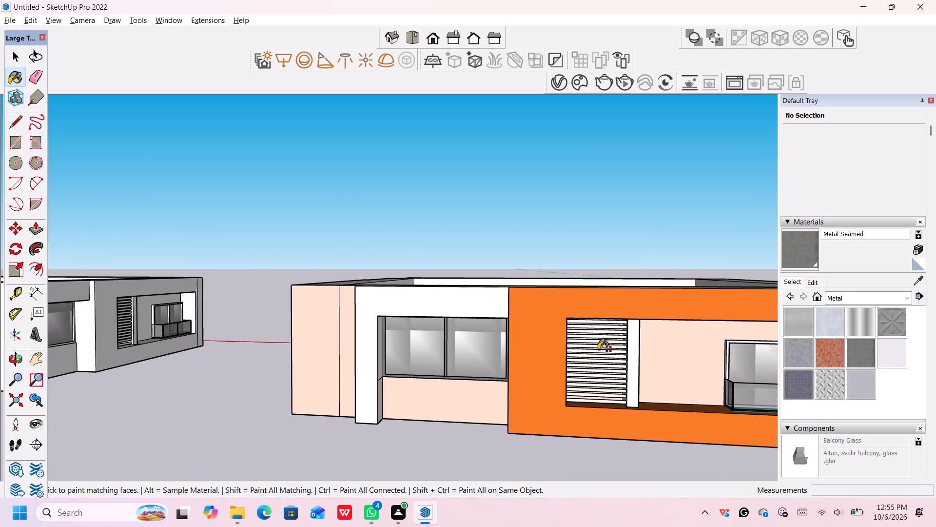
middle_click_drag(597, 350, 165, 325, "shift")
scroll(323, 311, "up", 6)
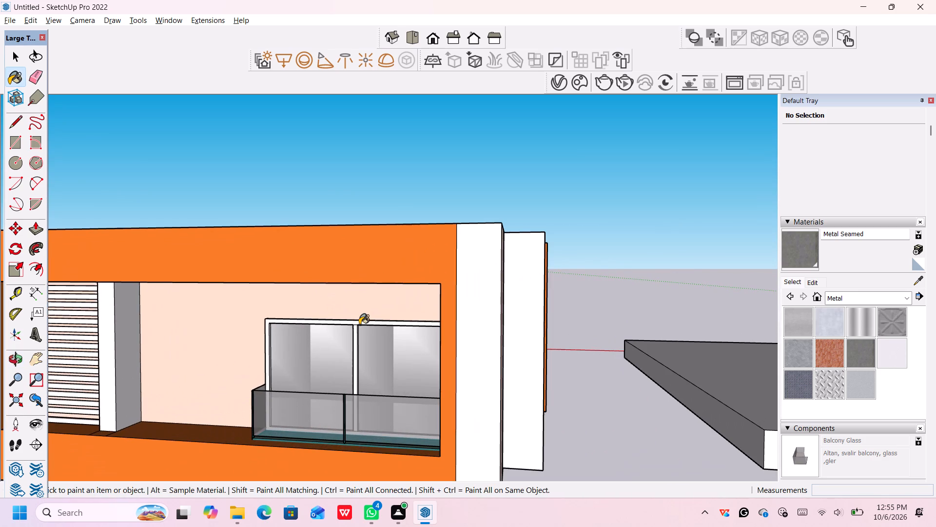
left_click(357, 323)
scroll(356, 323, "up", 5)
left_click(353, 328)
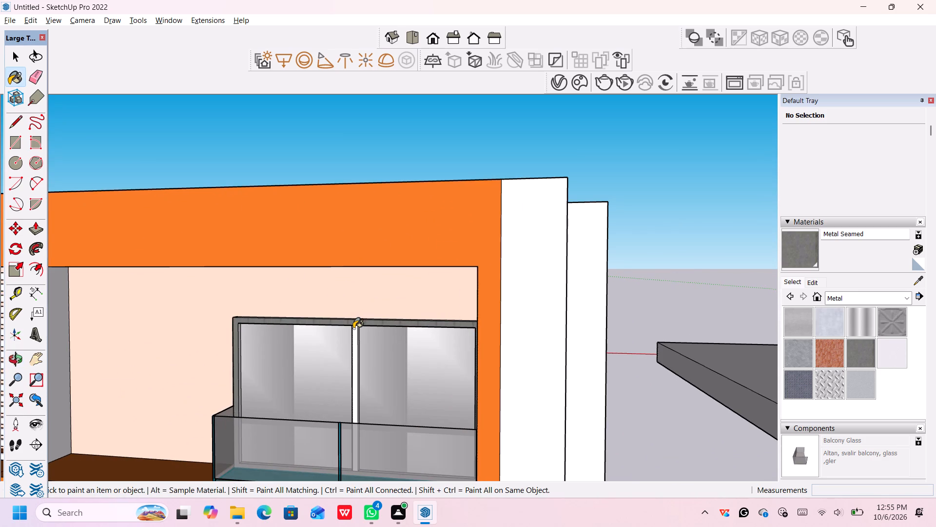
scroll(353, 328, "down", 14)
scroll(355, 320, "down", 7)
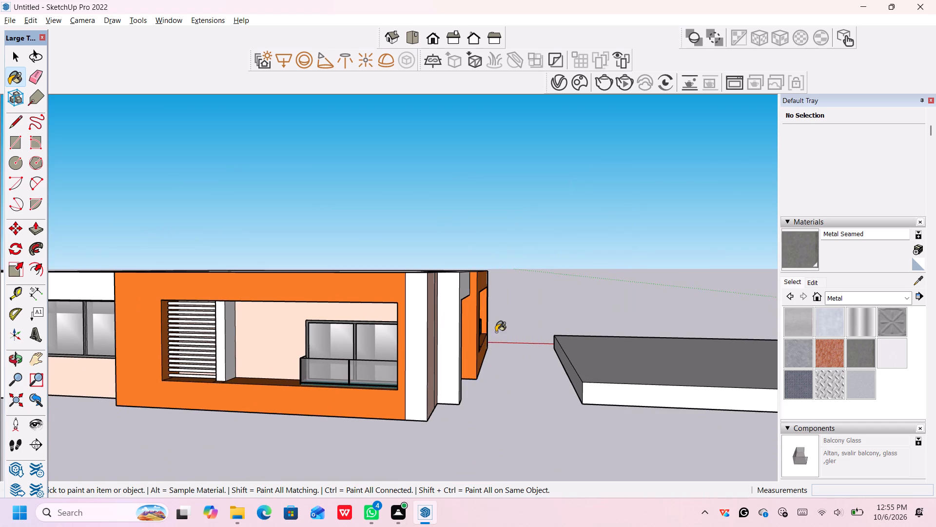
Paint the remaining side and top faces of the balcony door's frame and mullion in the corner Chocolate wall with Metal Seamed.
middle_click_drag(494, 333, 254, 370)
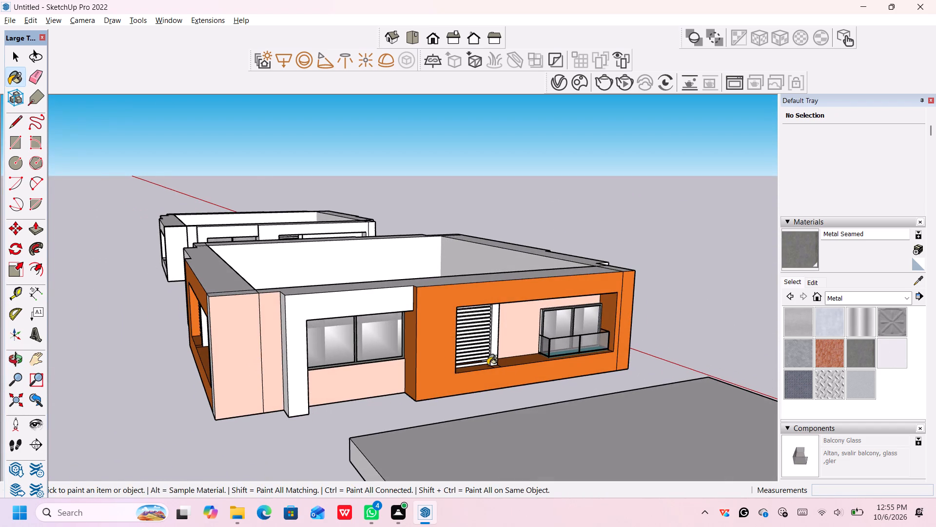
middle_click_drag(485, 366, 467, 362)
scroll(533, 314, "up", 8)
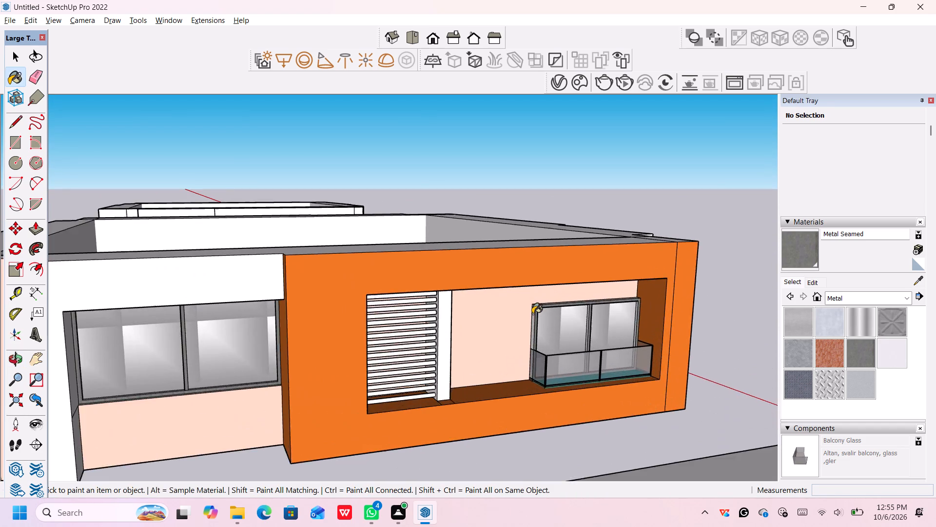
scroll(532, 314, "up", 20)
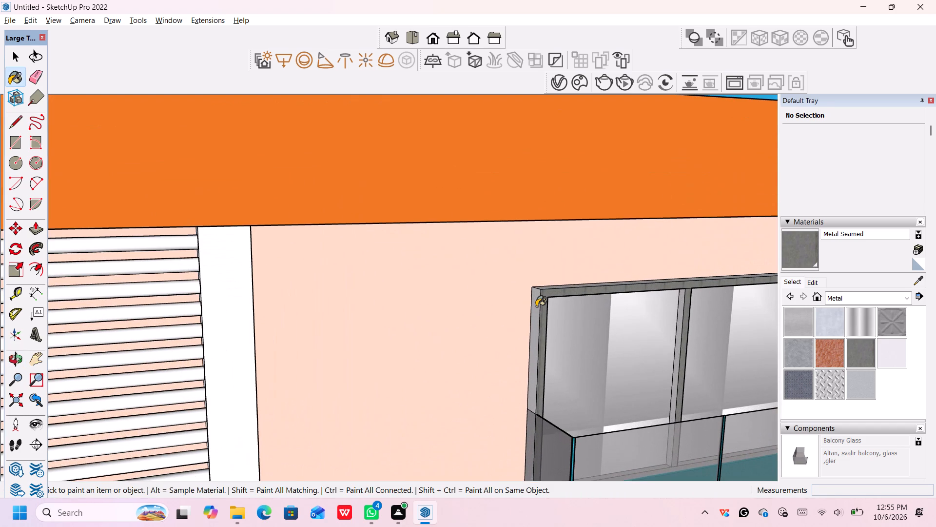
scroll(536, 306, "down", 1)
left_click(536, 306)
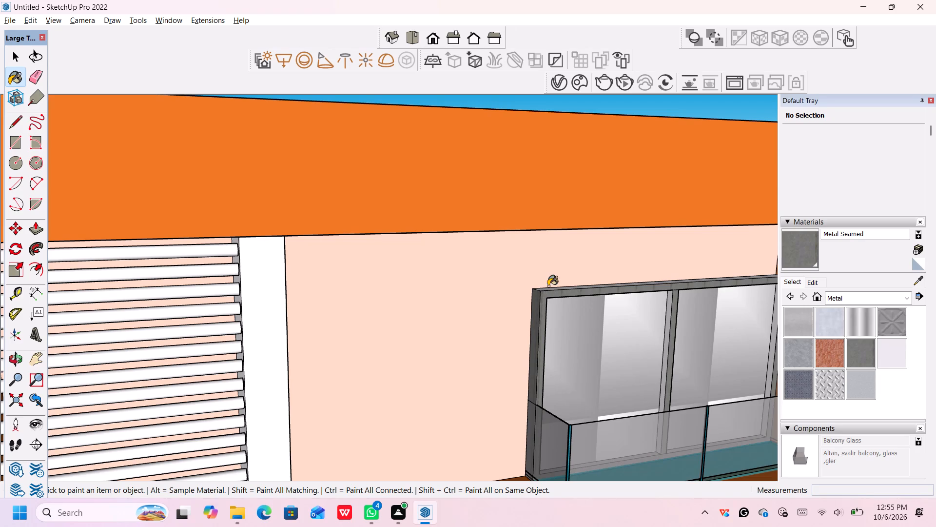
scroll(543, 293, "up", 11)
left_click(545, 287)
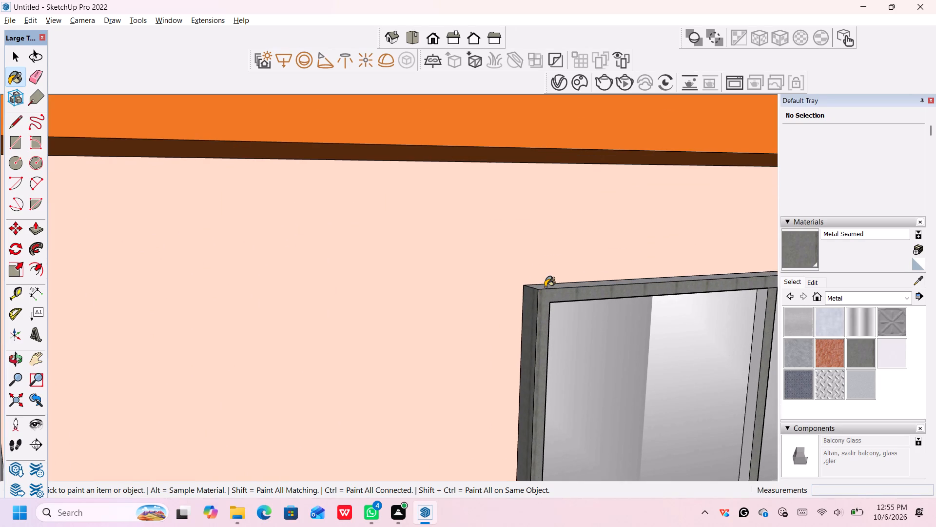
scroll(545, 288, "down", 13)
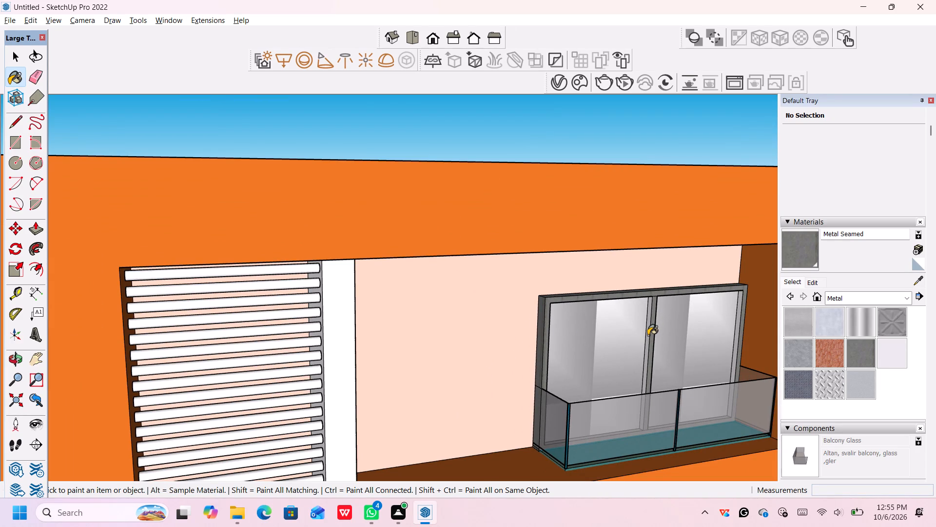
left_click(647, 335)
left_click(647, 335)
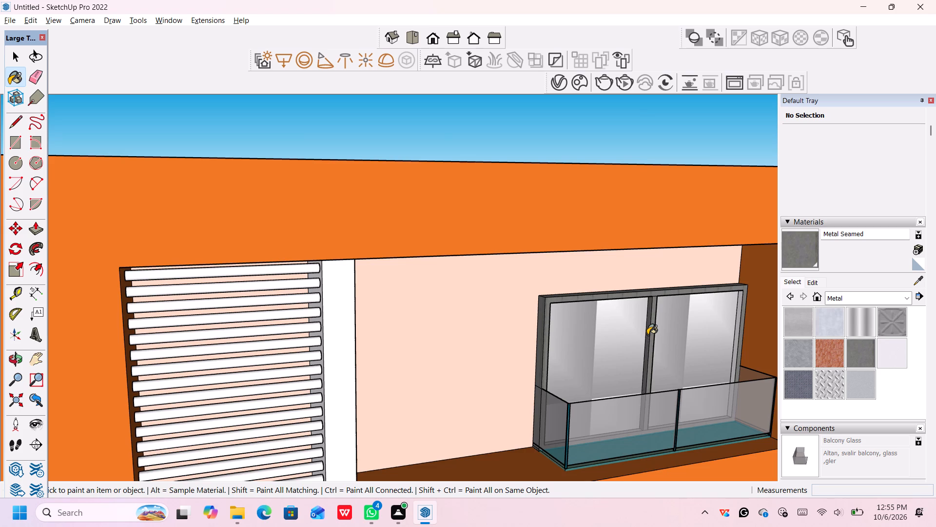
scroll(647, 335, "down", 1)
middle_click_drag(646, 335, 621, 329)
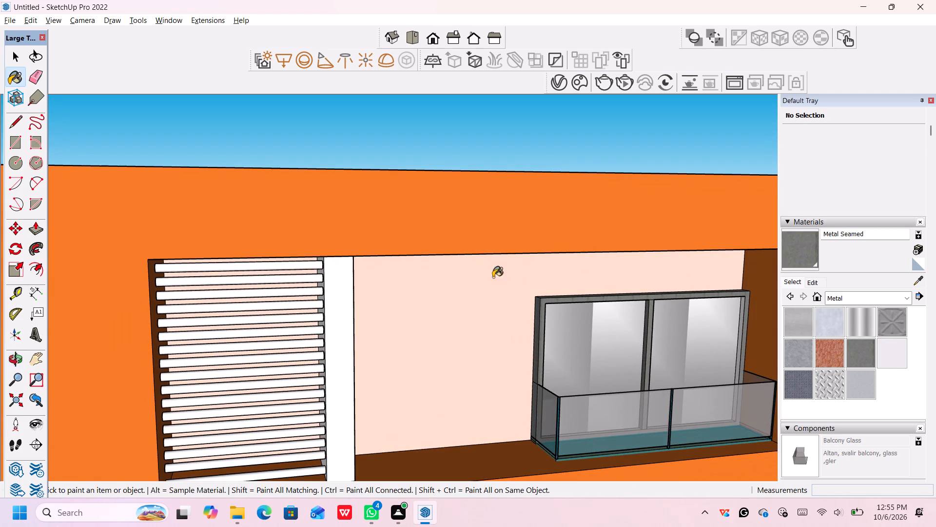
left_click(741, 318)
Paint the opposite side face of the same balcony door's mullion and the inner face of its jamb with Metal Seamed.
scroll(738, 323, "down", 2)
middle_click_drag(735, 326, 581, 333)
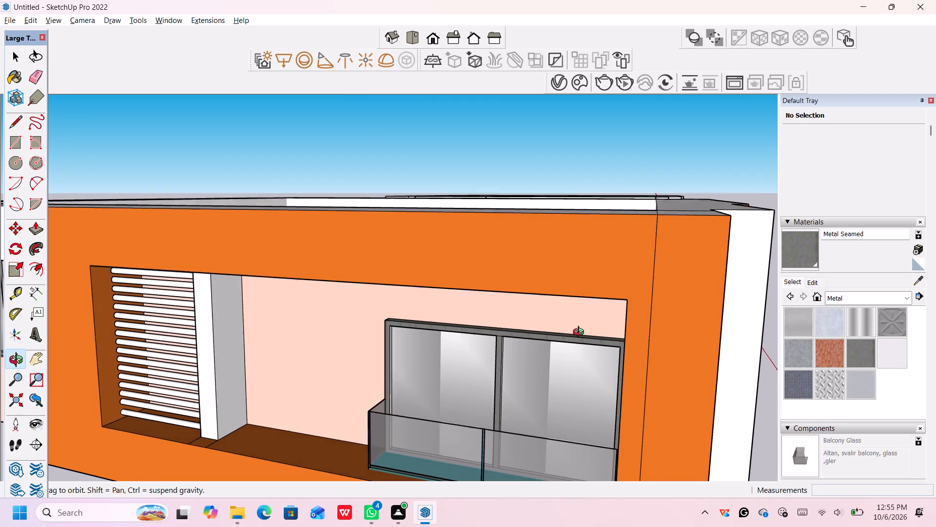
middle_click_drag(581, 333, 577, 334)
middle_click_drag(514, 381, 419, 324)
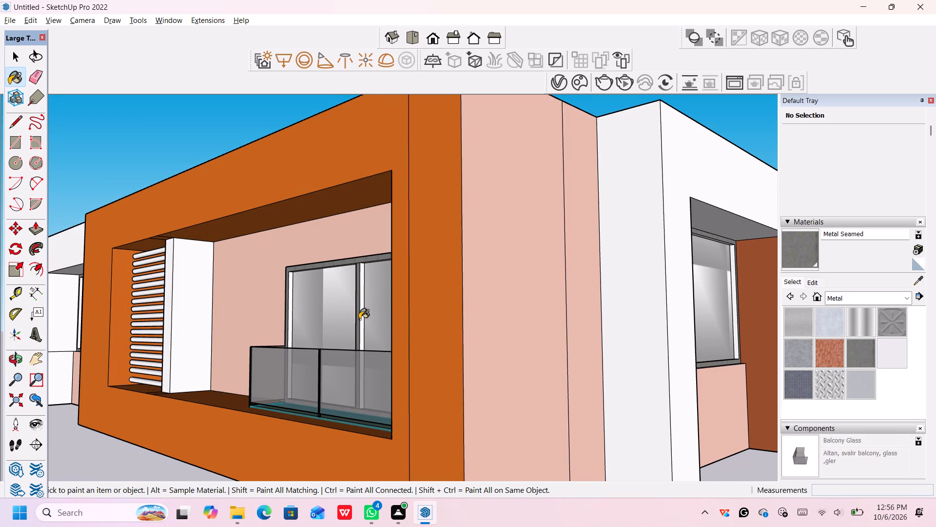
left_click(360, 320)
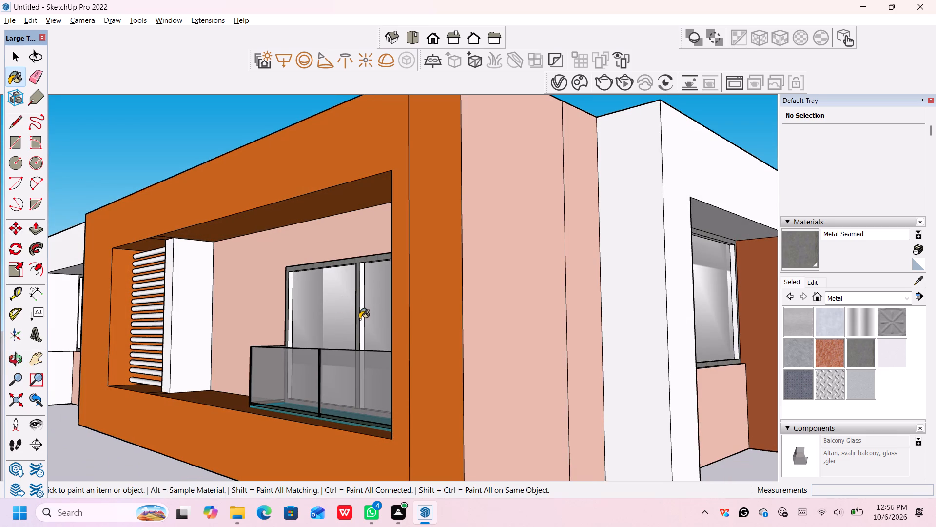
left_click(360, 319)
left_click(360, 319)
scroll(359, 319, "up", 6)
scroll(359, 319, "down", 1)
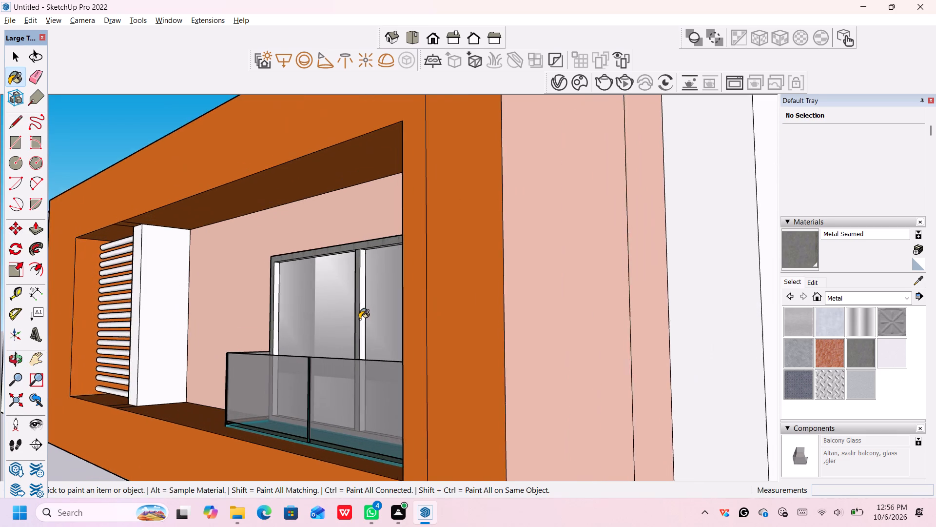
scroll(359, 319, "up", 14)
left_click(362, 320)
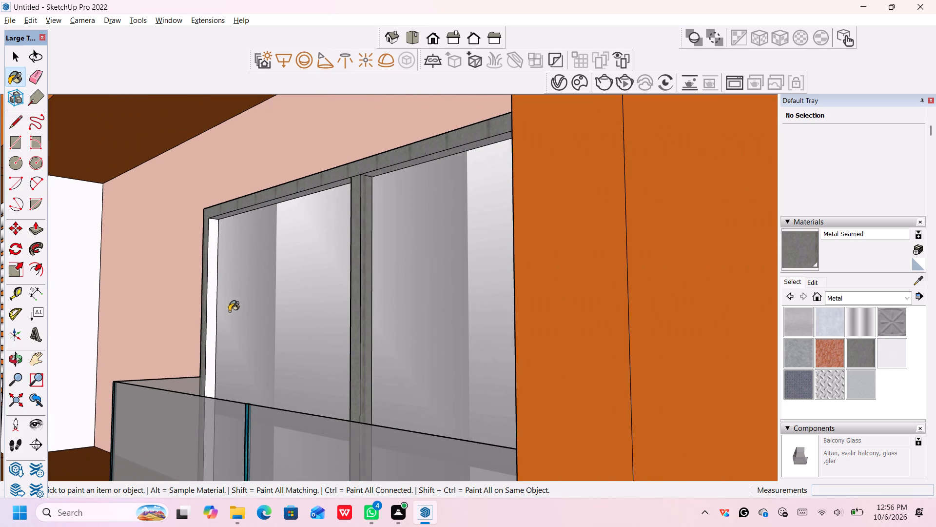
left_click(211, 296)
Paint the unpainted mullion side and inner jamb face of the window beside the Sienna projecting wall with Metal Seamed.
scroll(258, 282, "down", 15)
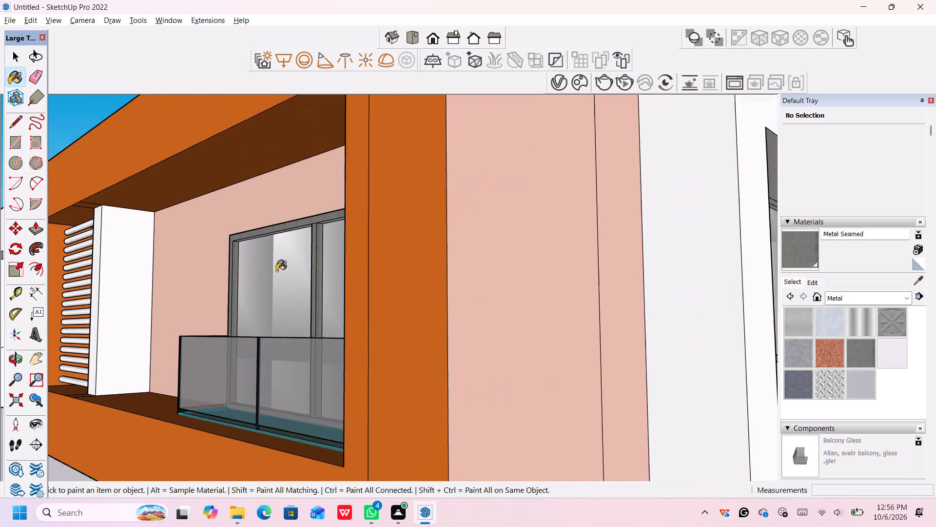
scroll(276, 271, "down", 12)
middle_click_drag(556, 291, 555, 291)
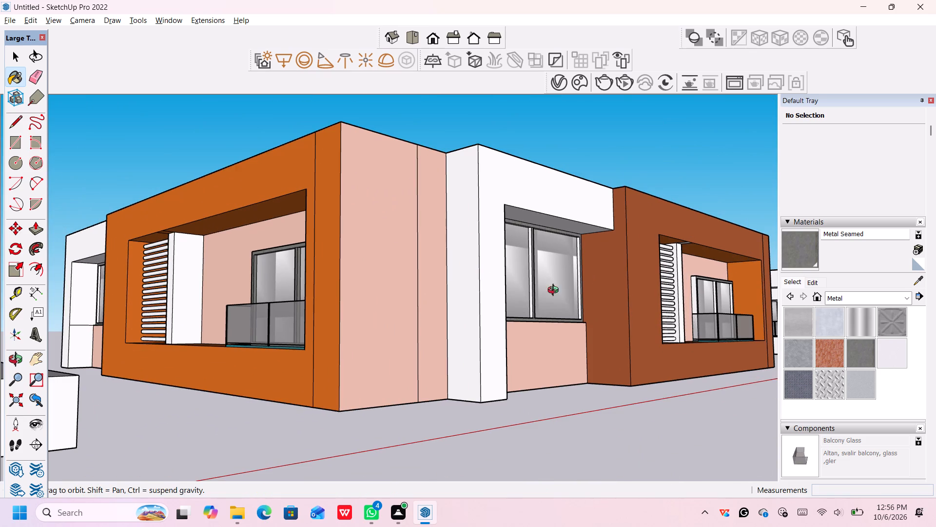
middle_click_drag(555, 291, 519, 308)
scroll(496, 294, "up", 15)
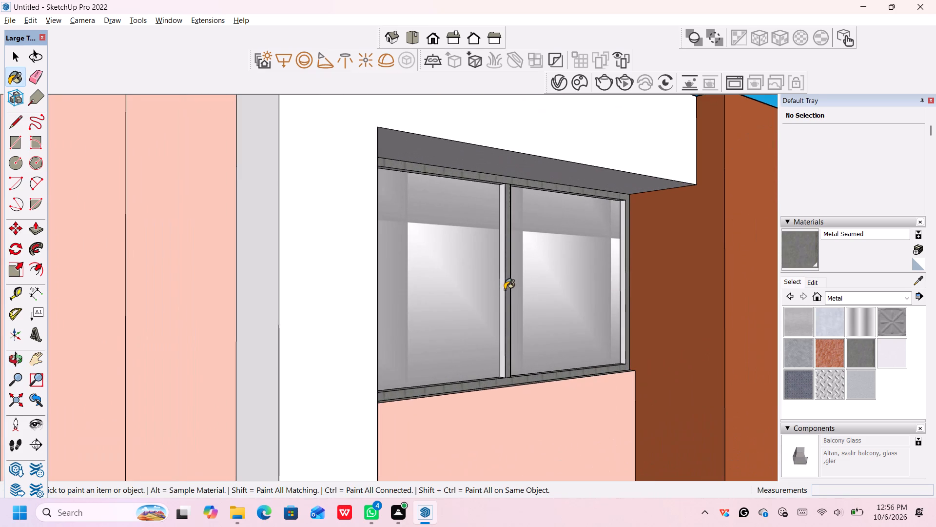
left_click(502, 285)
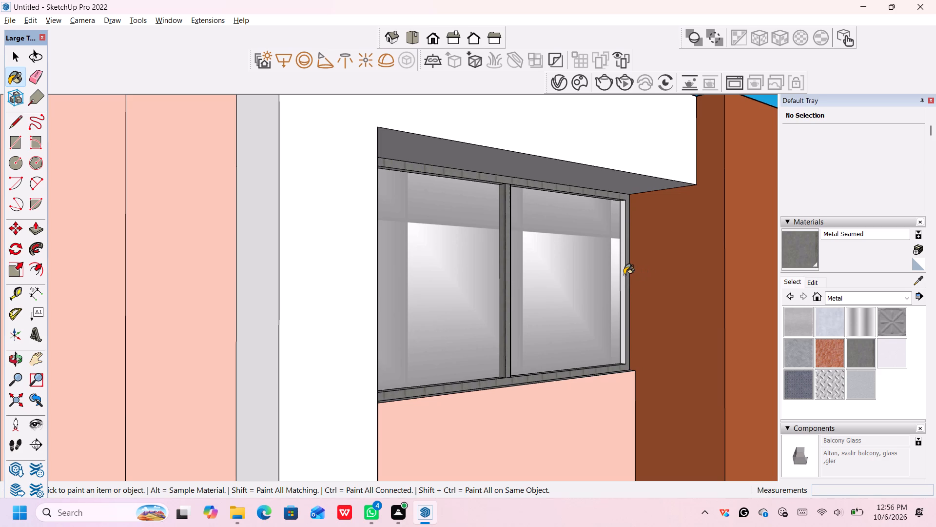
left_click(624, 275)
Examine the window and balcony door frames along the Sienna-walled facade for unpainted faces.
middle_click_drag(620, 277, 446, 314)
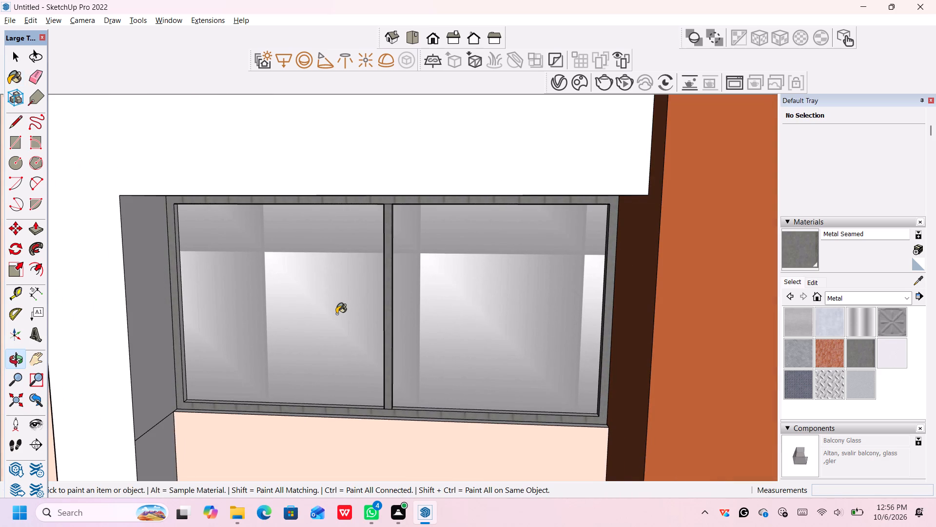
scroll(338, 317, "down", 6)
middle_click_drag(369, 333, 359, 251)
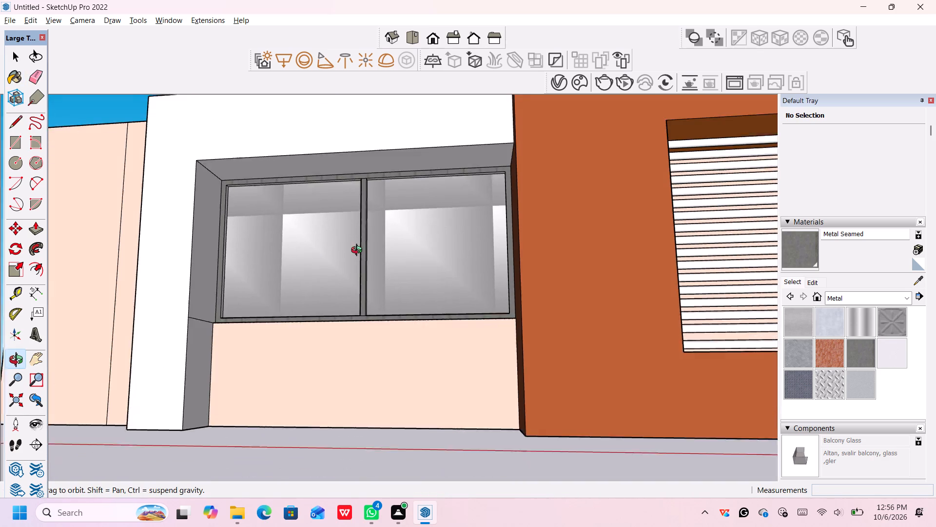
middle_click_drag(359, 251, 359, 241)
middle_click(359, 241)
middle_click(359, 233)
scroll(360, 241, "down", 6)
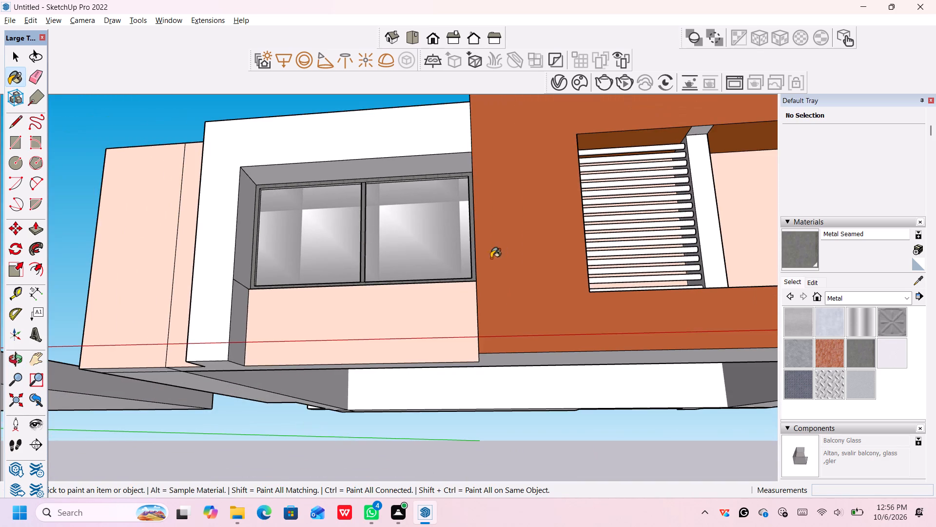
scroll(622, 249, "down", 4)
middle_click_drag(624, 247, 633, 341)
scroll(704, 329, "down", 3)
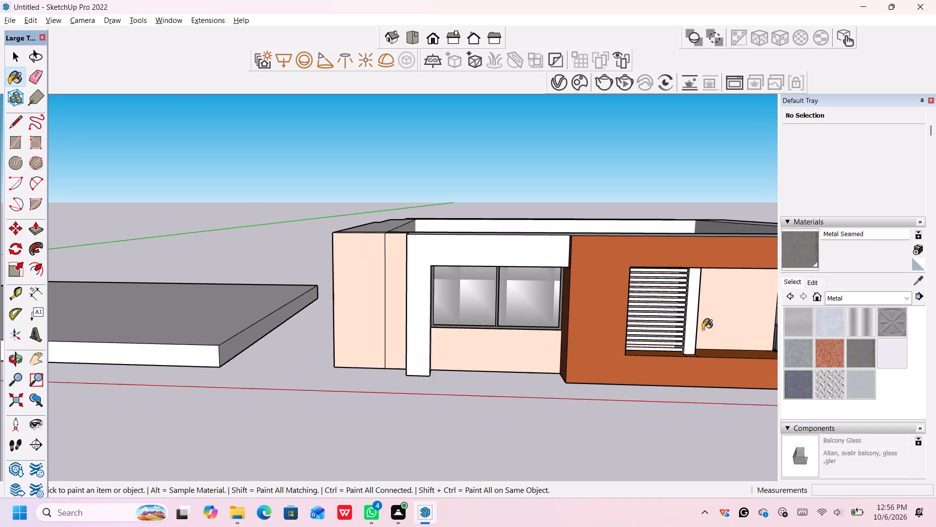
scroll(702, 329, "down", 1)
middle_click_drag(699, 327, 531, 333)
scroll(540, 330, "down", 4)
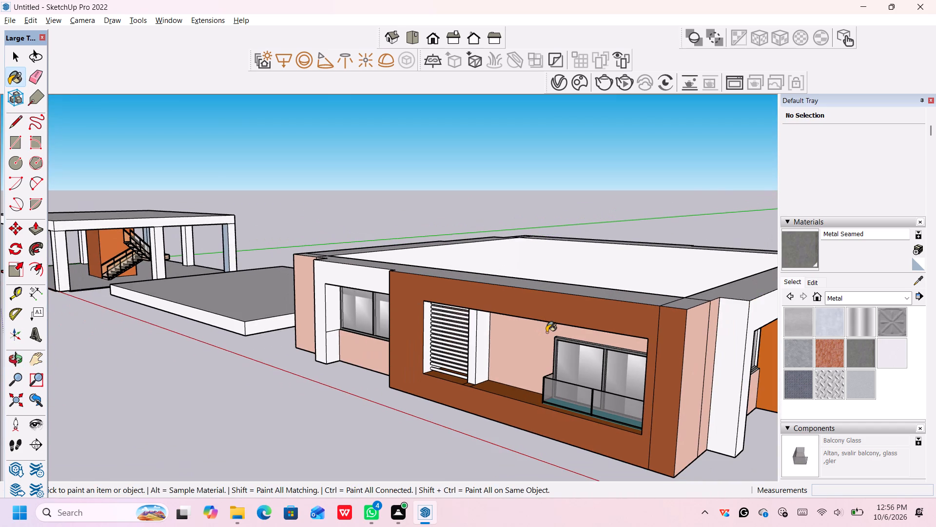
middle_click_drag(514, 349, 523, 347)
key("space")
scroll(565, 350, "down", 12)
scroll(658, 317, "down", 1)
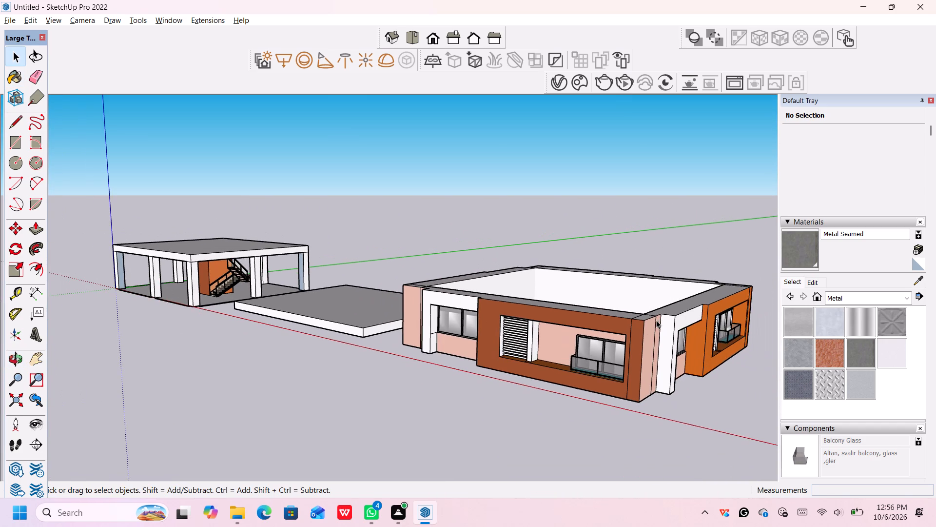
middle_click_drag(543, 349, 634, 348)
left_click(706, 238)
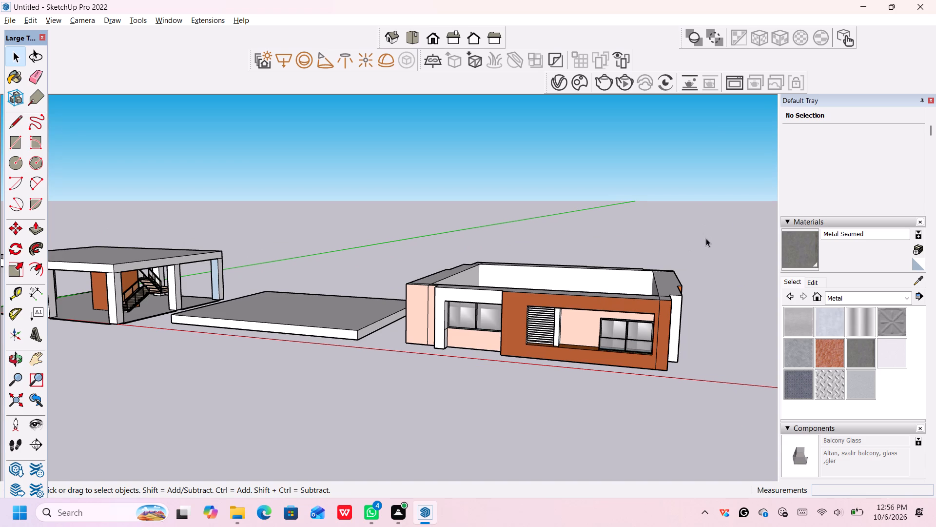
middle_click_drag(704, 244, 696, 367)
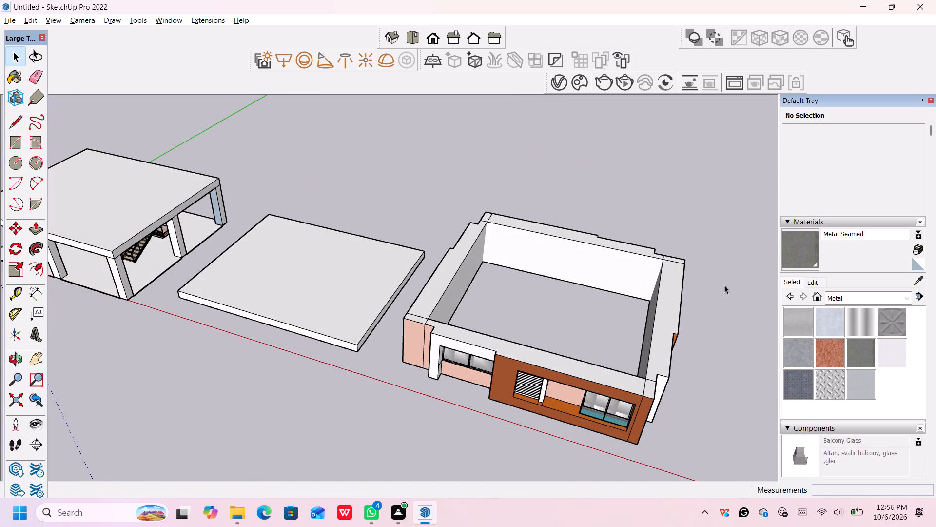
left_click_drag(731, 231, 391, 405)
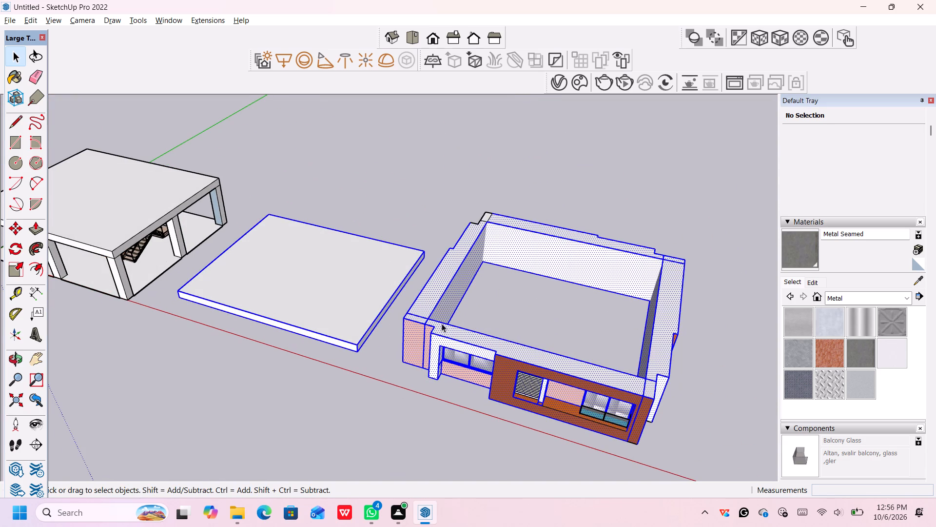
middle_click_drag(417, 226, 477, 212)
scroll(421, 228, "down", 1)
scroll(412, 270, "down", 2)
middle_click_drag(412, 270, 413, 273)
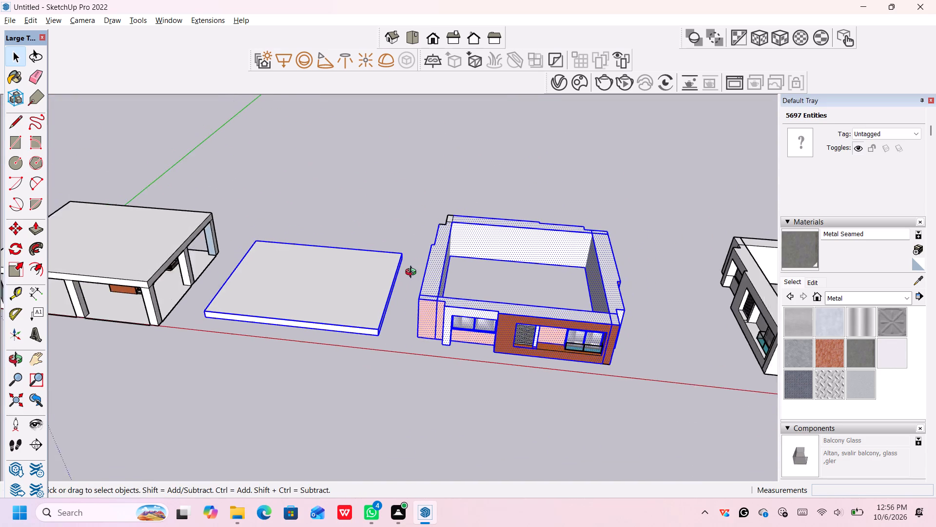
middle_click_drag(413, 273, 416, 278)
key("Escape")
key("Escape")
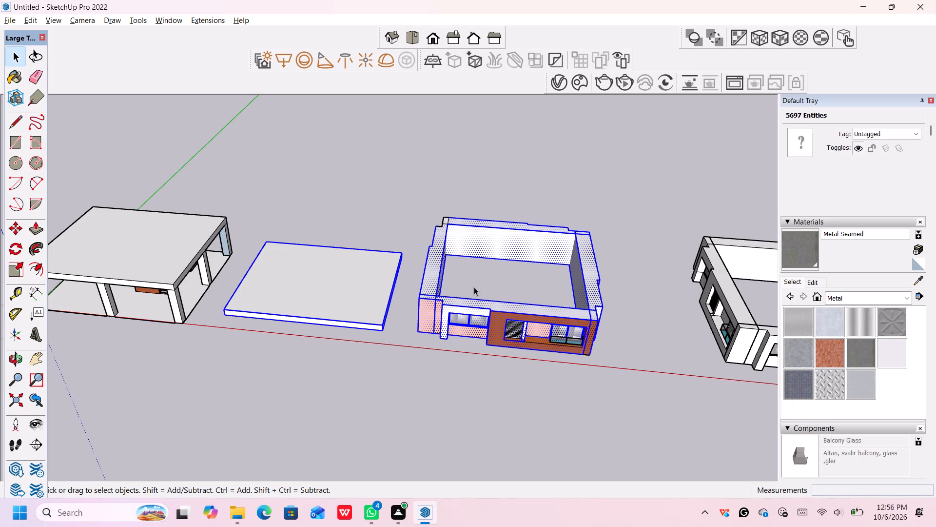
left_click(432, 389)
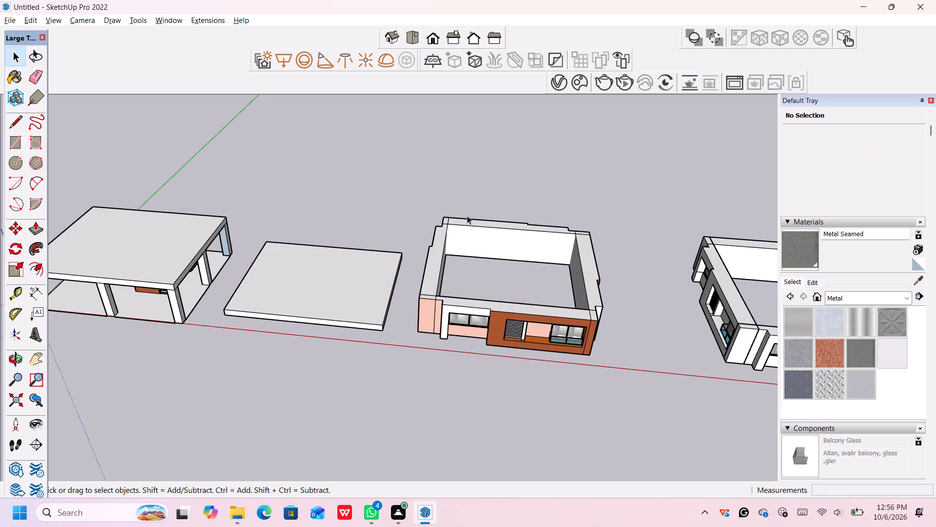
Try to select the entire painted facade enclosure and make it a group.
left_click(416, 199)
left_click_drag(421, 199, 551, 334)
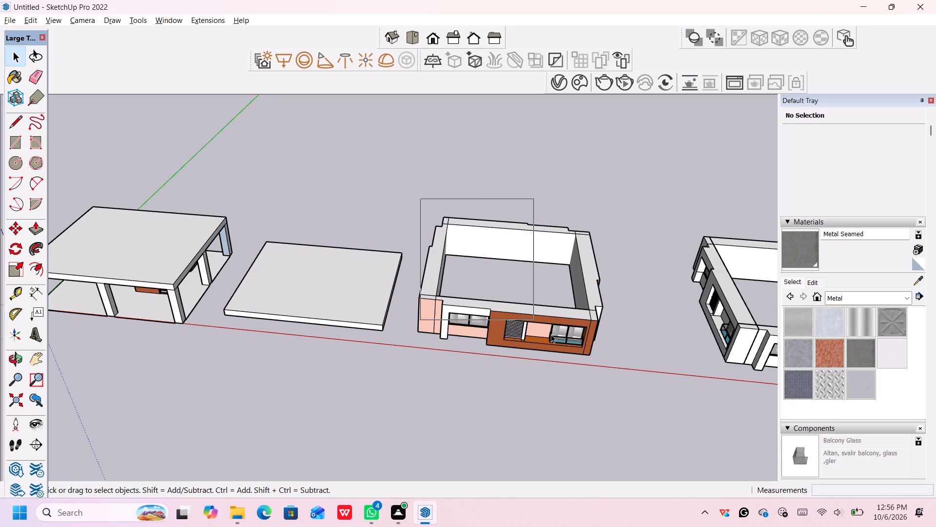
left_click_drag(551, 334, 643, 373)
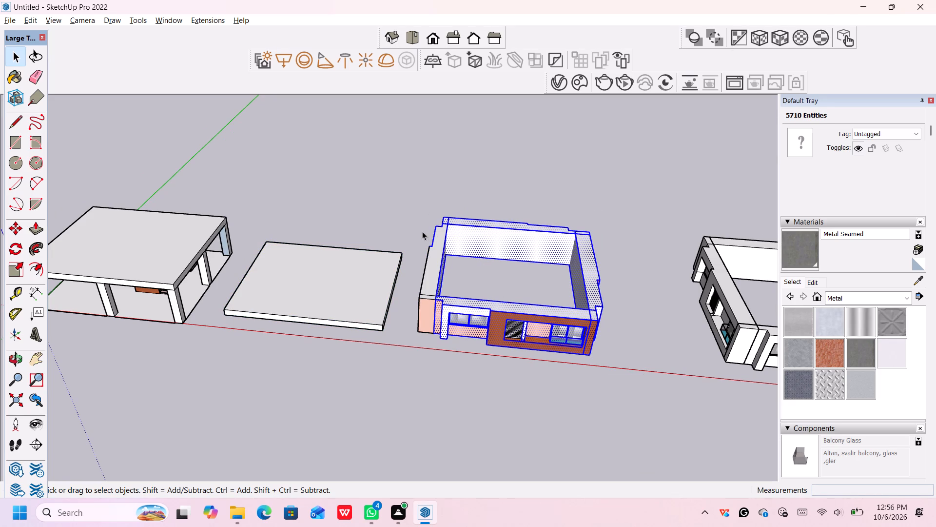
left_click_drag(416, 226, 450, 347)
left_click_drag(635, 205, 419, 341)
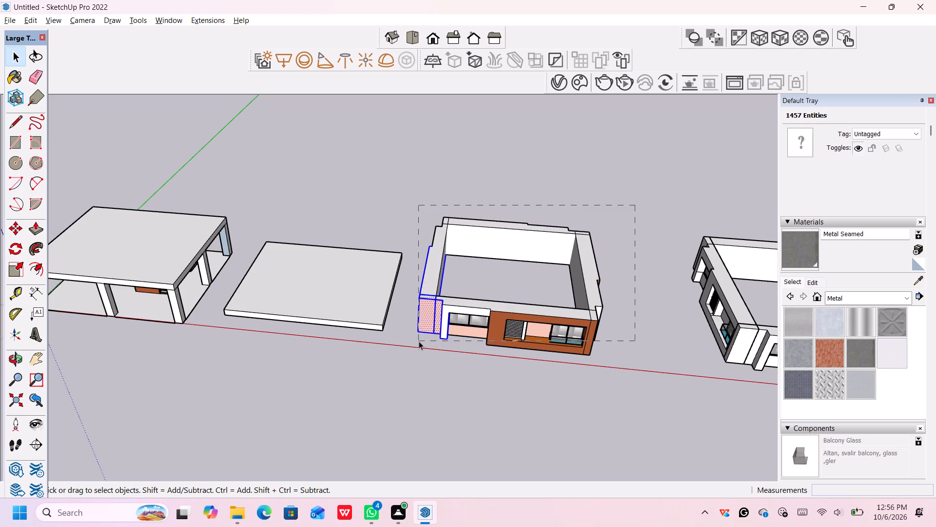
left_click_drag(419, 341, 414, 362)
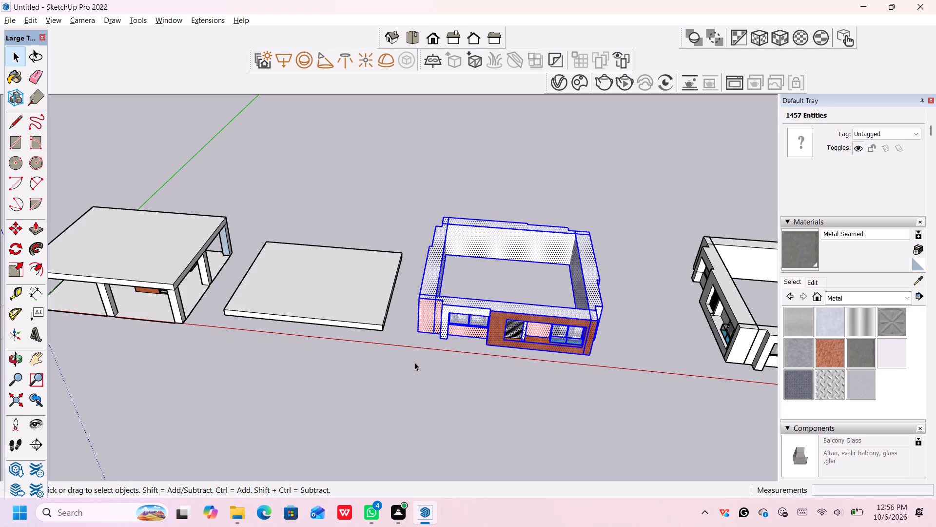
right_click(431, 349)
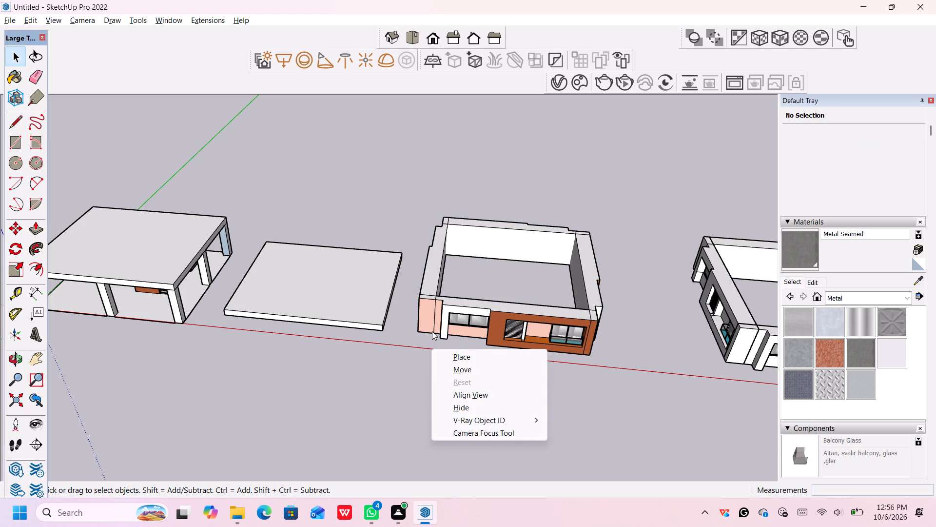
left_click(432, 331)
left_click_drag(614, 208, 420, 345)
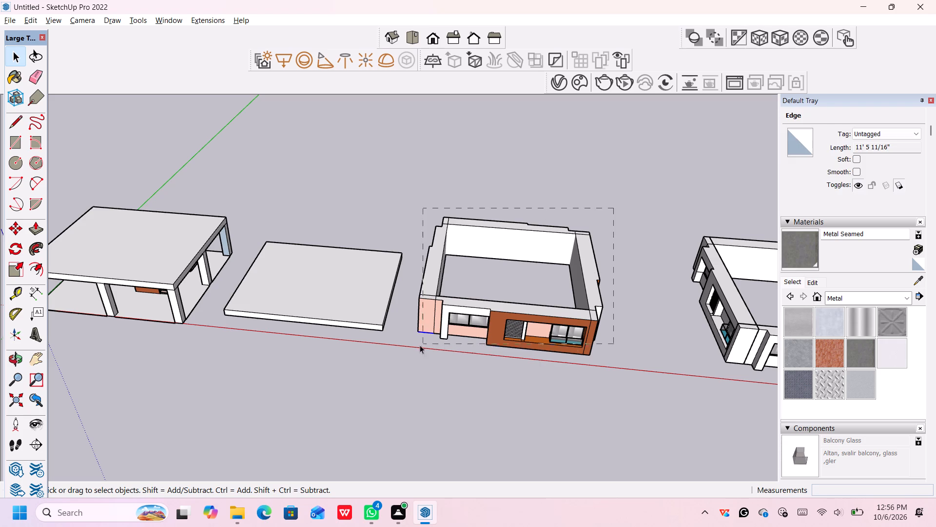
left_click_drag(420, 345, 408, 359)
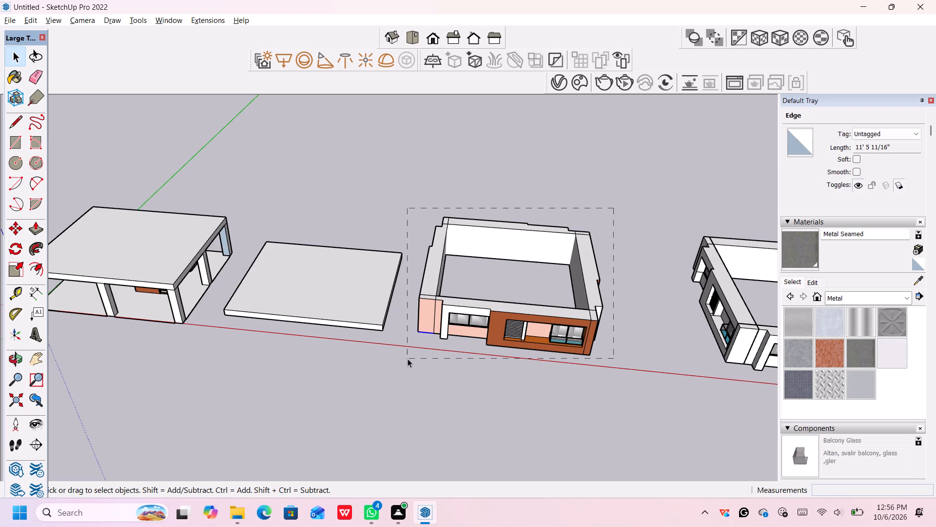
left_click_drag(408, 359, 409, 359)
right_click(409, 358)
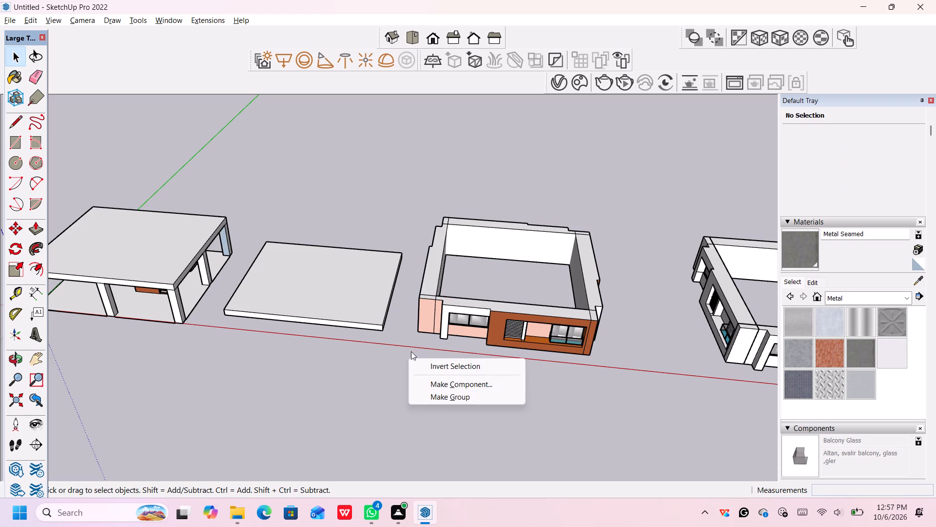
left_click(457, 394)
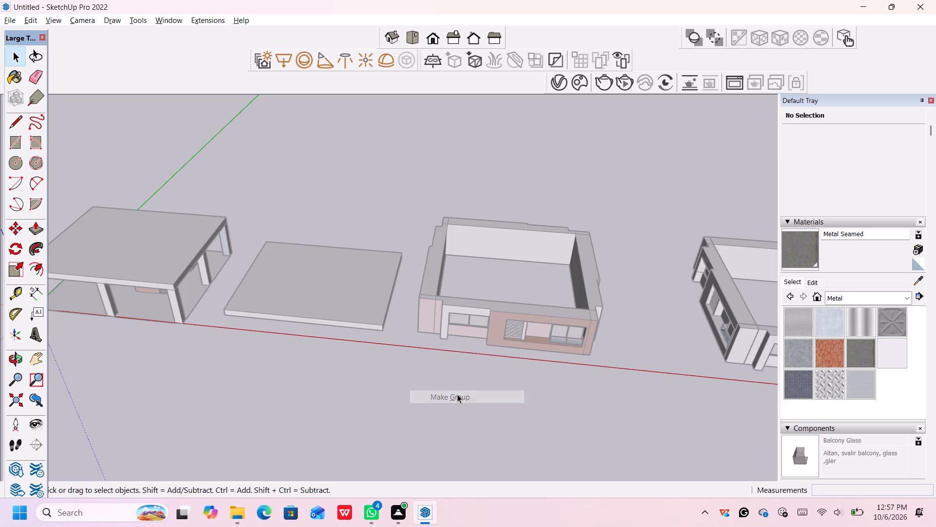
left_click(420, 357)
Select every face and edge of the painted facade enclosure and make them into one group.
left_click(447, 304)
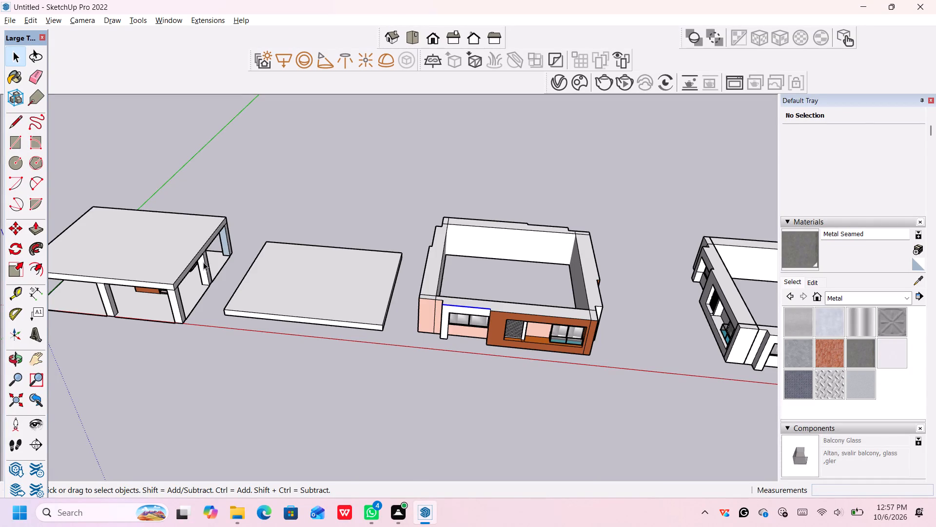
left_click(154, 263)
left_click(301, 291)
left_click(458, 288)
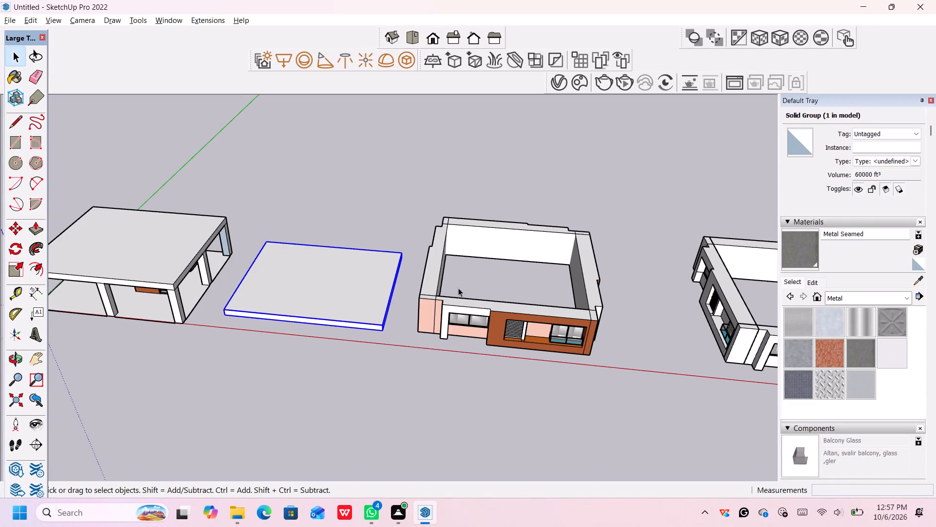
left_click(443, 307)
left_click(448, 300)
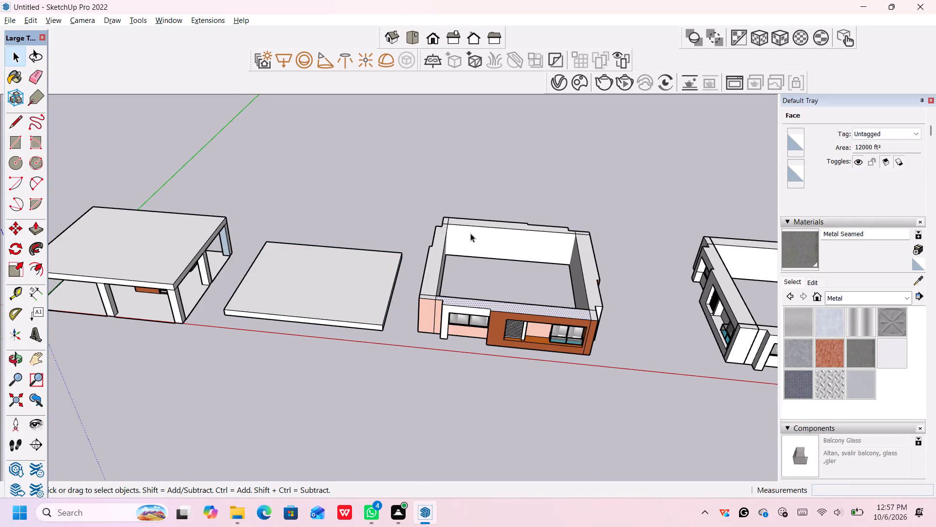
middle_click_drag(422, 209, 443, 268)
scroll(447, 260, "down", 1)
middle_click_drag(563, 184, 563, 198)
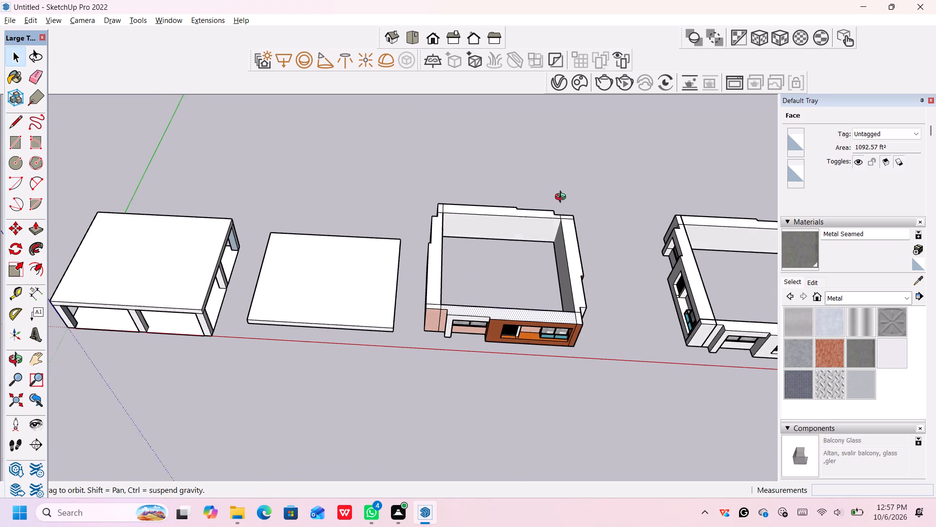
middle_click_drag(563, 198, 566, 243)
scroll(566, 243, "up", 1)
left_click_drag(602, 170, 415, 395)
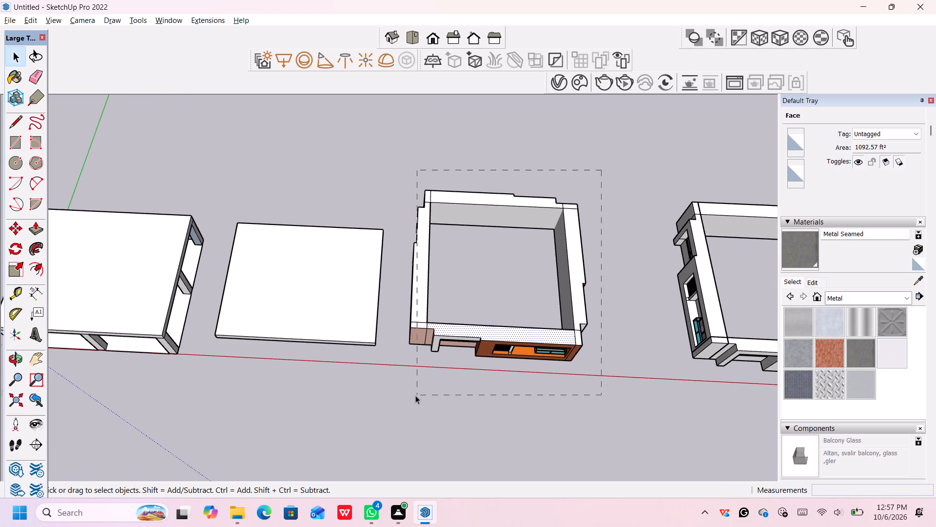
left_click_drag(415, 395, 398, 386)
right_click(438, 347)
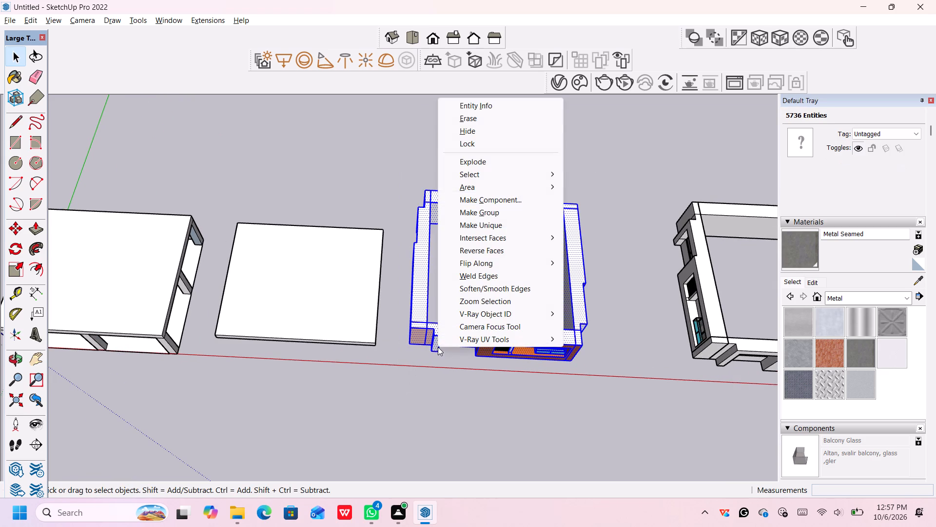
left_click(483, 212)
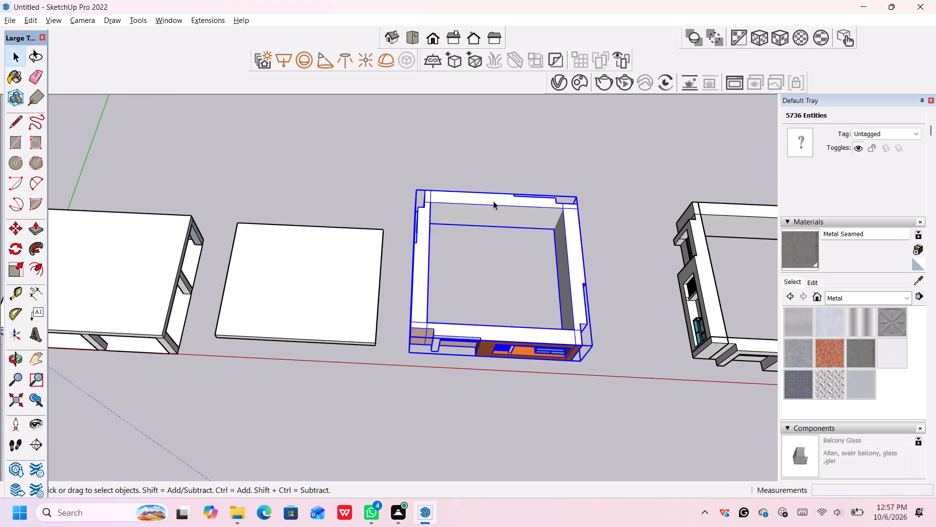
Copy the painted enclosure group from its lower front corner to open ground behind the row of building parts, about 404' away.
scroll(522, 277, "down", 4)
middle_click_drag(533, 338, 531, 205)
middle_click_drag(526, 342, 513, 243)
middle_click_drag(419, 289, 442, 322)
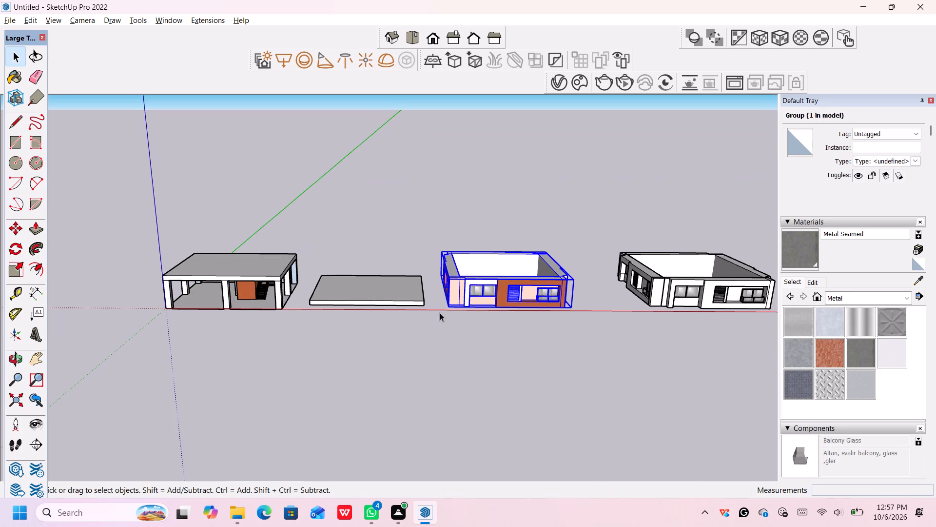
scroll(544, 308, "up", 1)
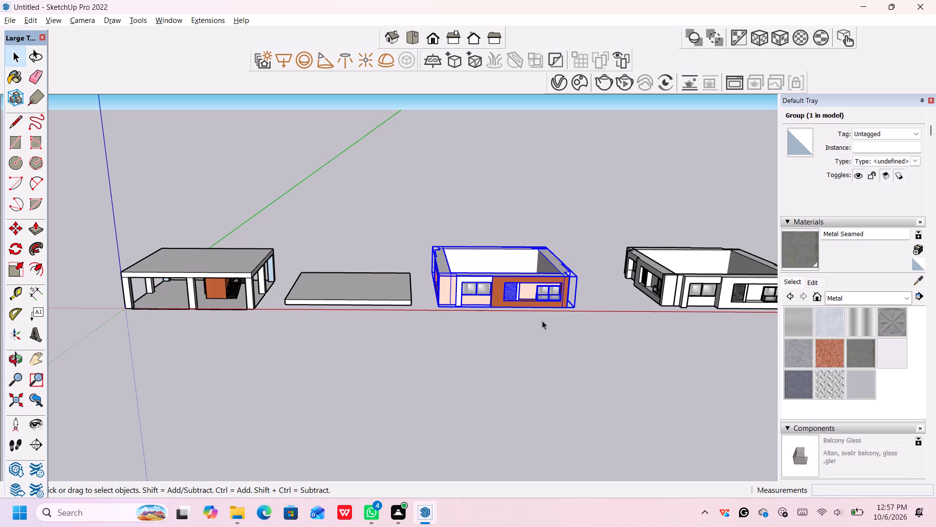
key("m")
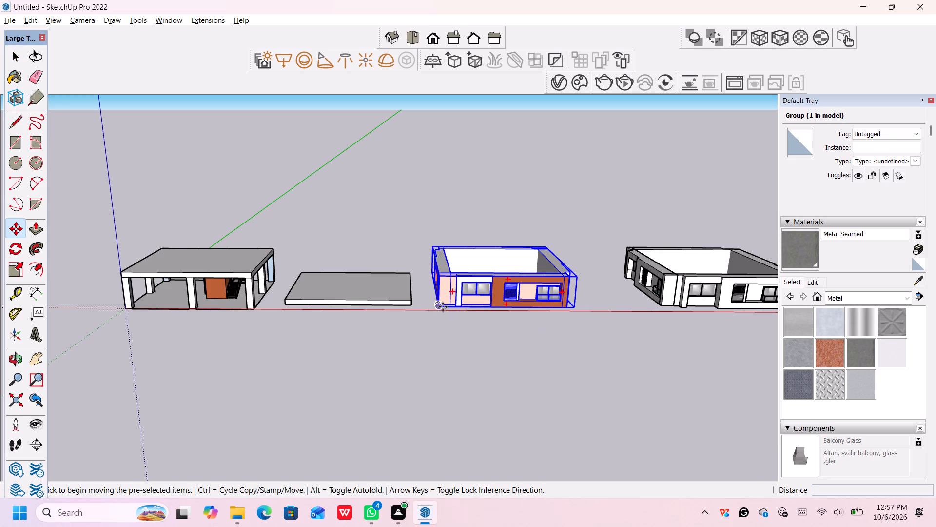
left_click(438, 306)
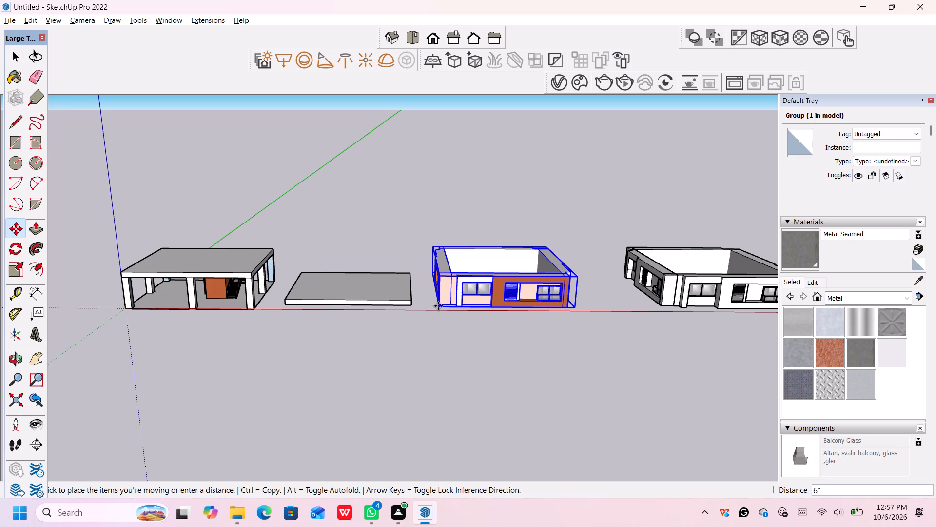
scroll(621, 413, "down", 5)
middle_click_drag(617, 408, 590, 393)
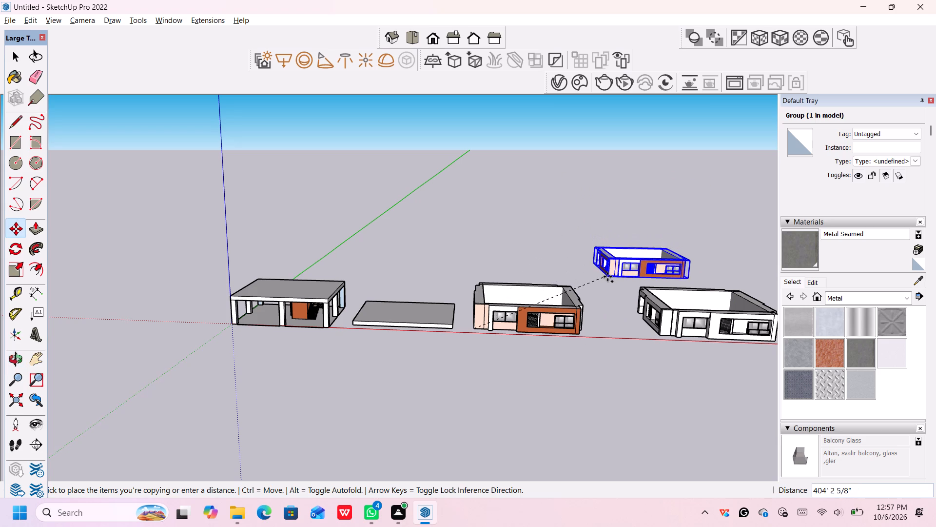
left_click(608, 277)
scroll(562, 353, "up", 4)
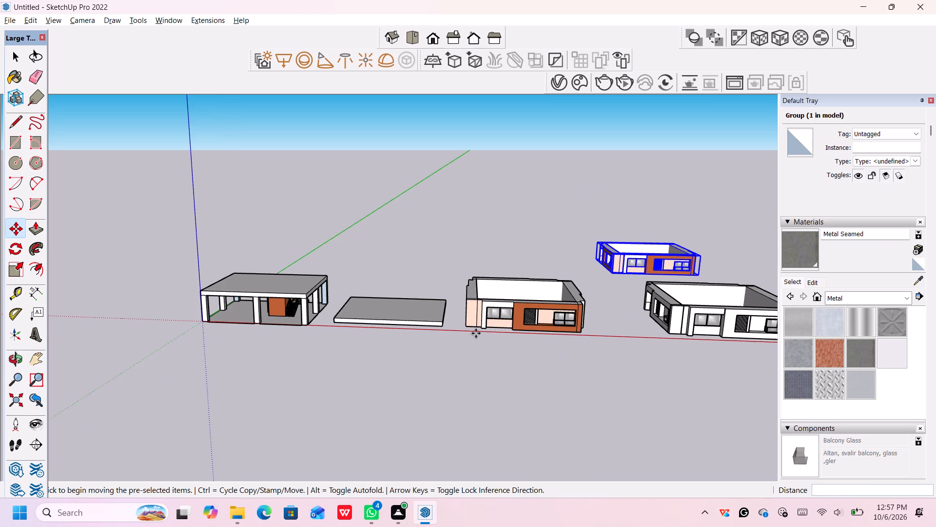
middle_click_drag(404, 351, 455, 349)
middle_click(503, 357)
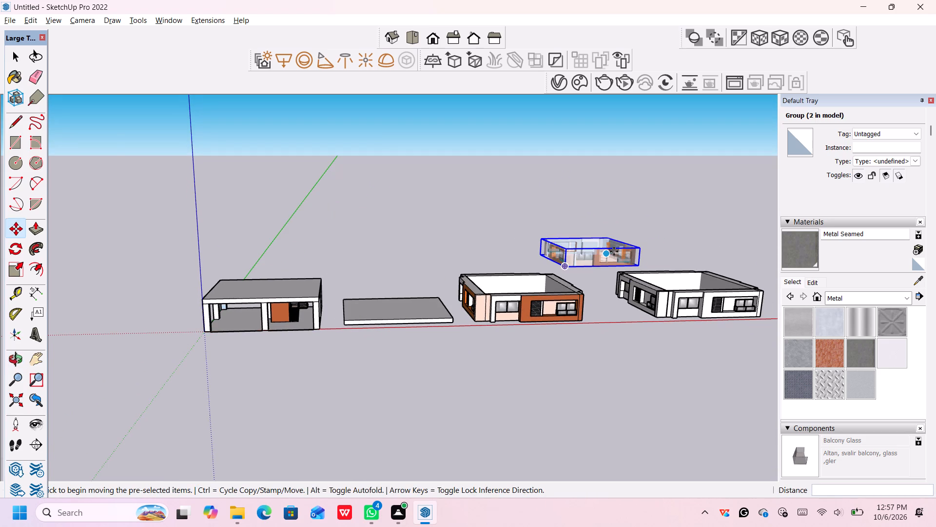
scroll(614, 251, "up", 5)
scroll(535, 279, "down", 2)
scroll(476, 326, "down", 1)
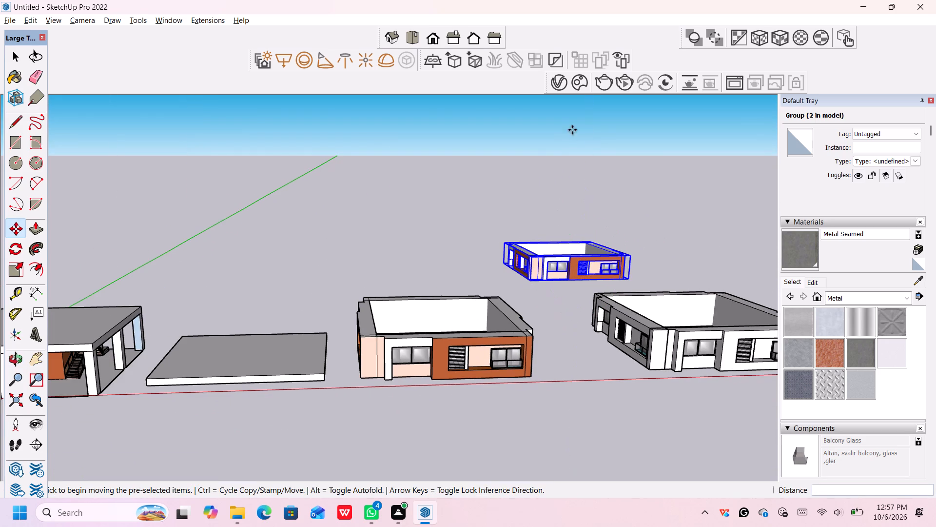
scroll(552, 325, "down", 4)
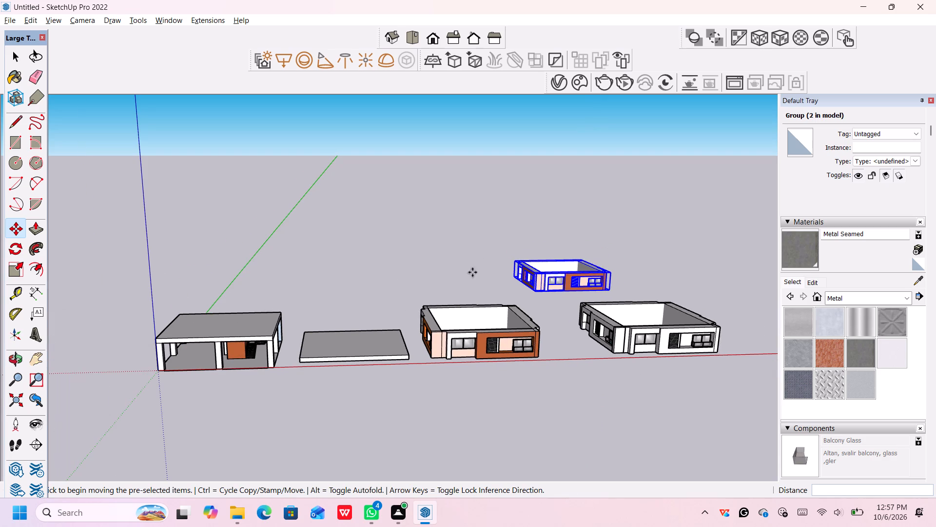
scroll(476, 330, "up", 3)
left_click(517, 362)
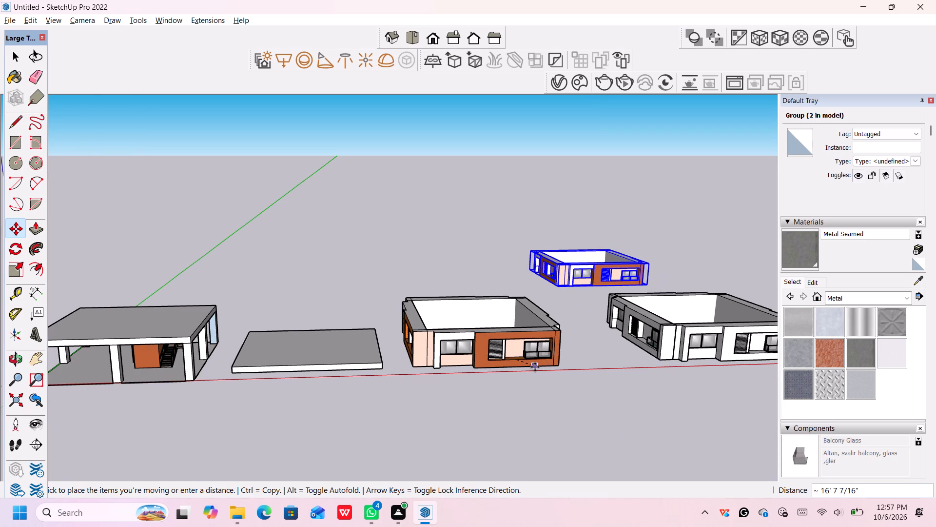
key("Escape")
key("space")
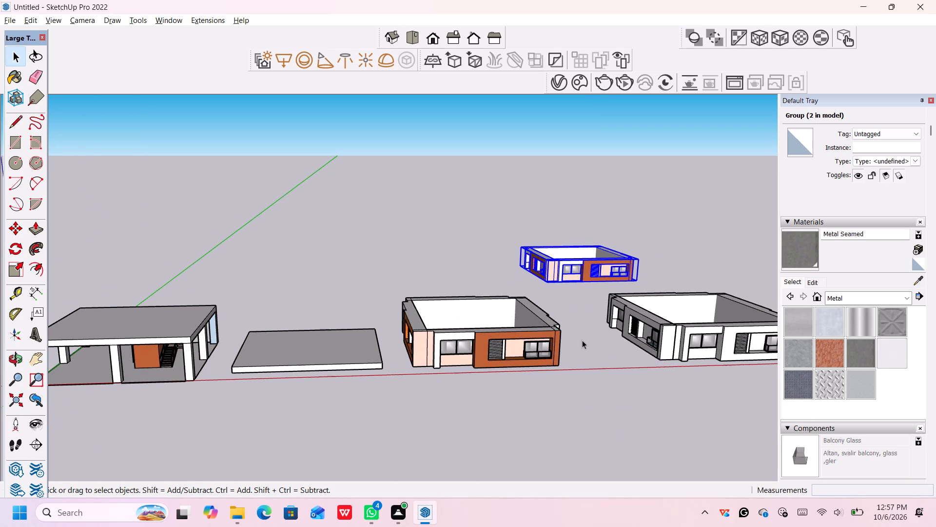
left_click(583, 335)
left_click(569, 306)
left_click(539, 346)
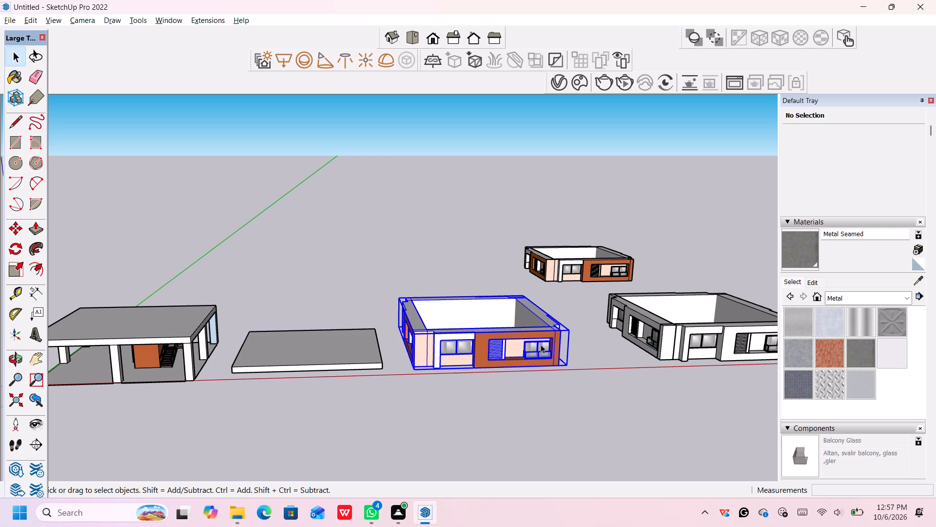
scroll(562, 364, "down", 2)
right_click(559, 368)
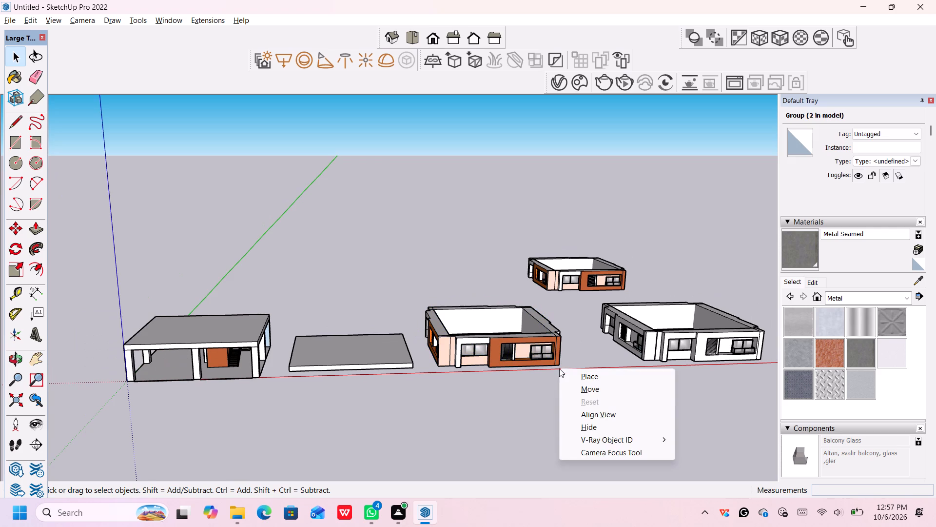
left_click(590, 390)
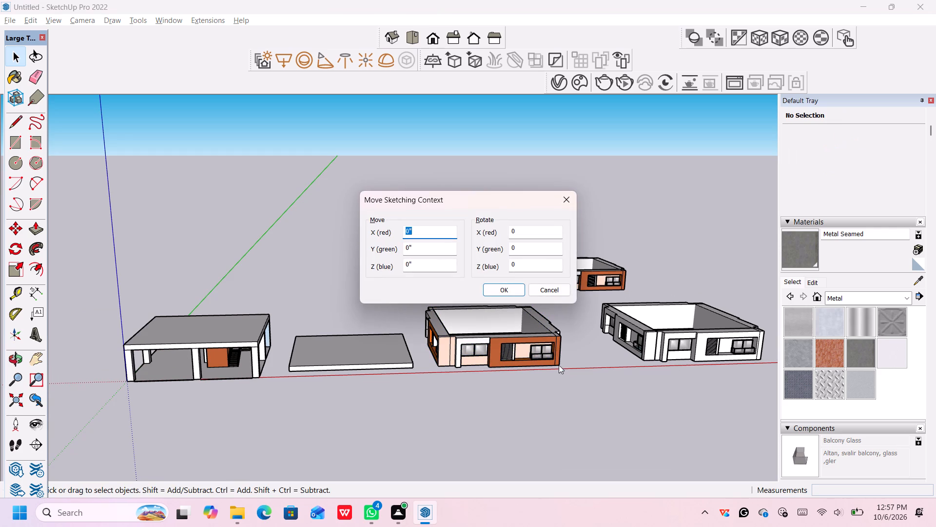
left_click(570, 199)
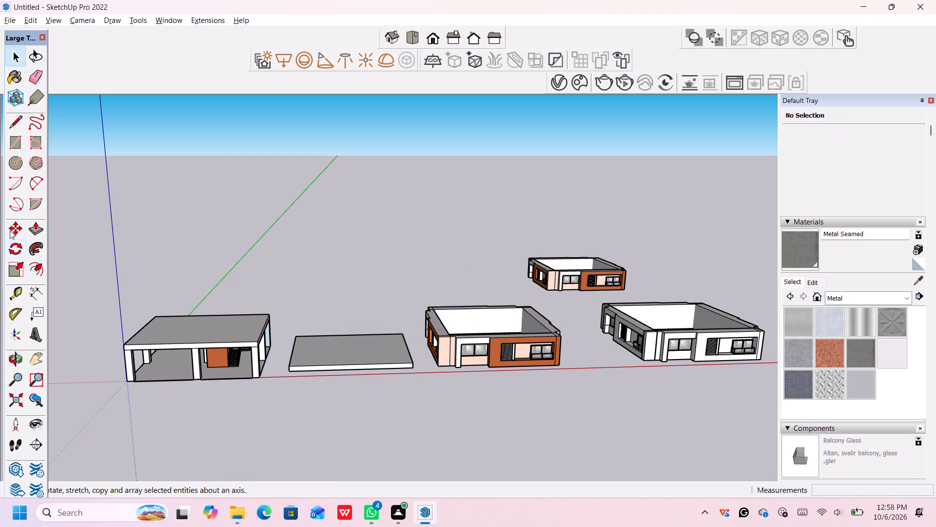
Move the painted enclosure group by its lower front corner onto the matching corner of the column-supported ground floor.
left_click(18, 228)
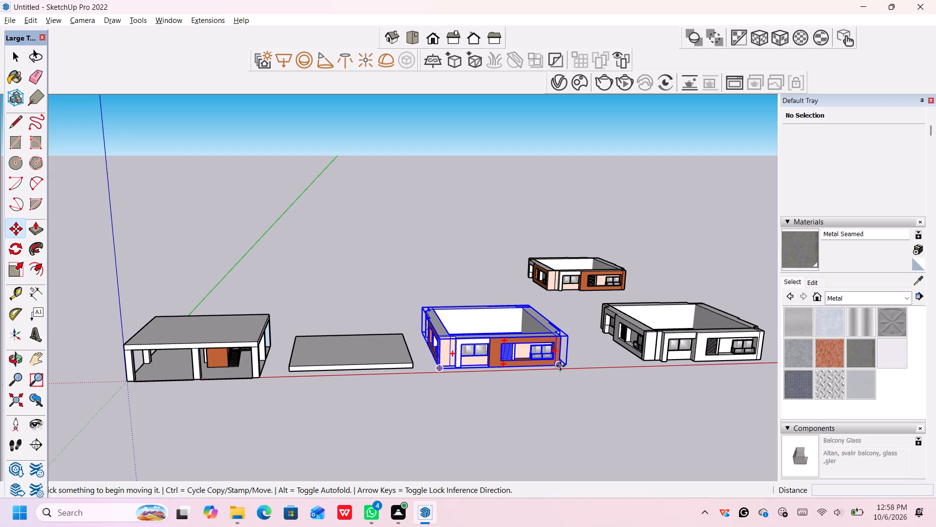
scroll(559, 365, "up", 20)
scroll(559, 365, "up", 1)
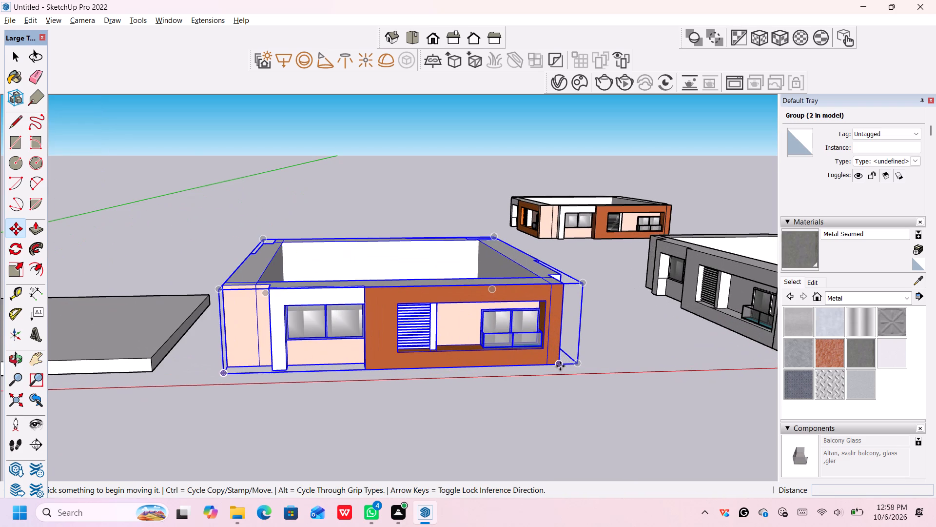
scroll(559, 363, "up", 17)
left_click(559, 365)
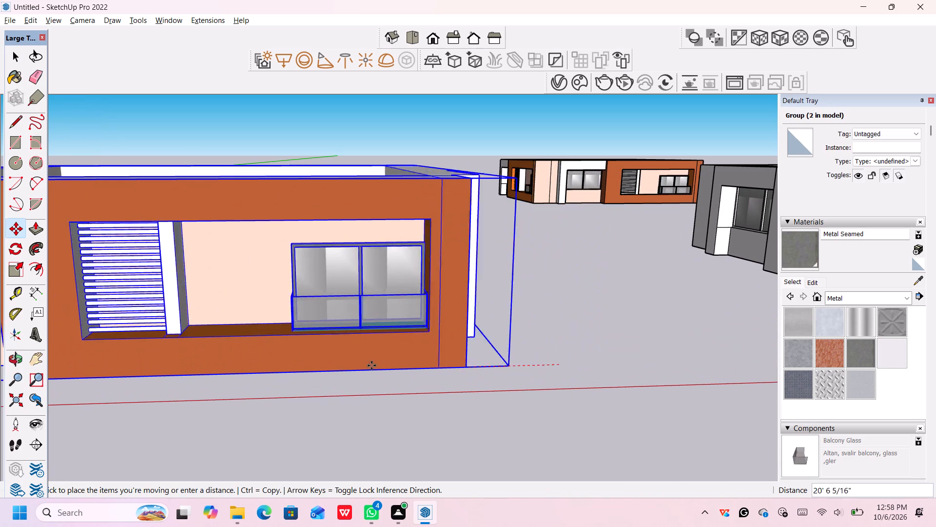
scroll(336, 366, "down", 20)
scroll(336, 366, "down", 14)
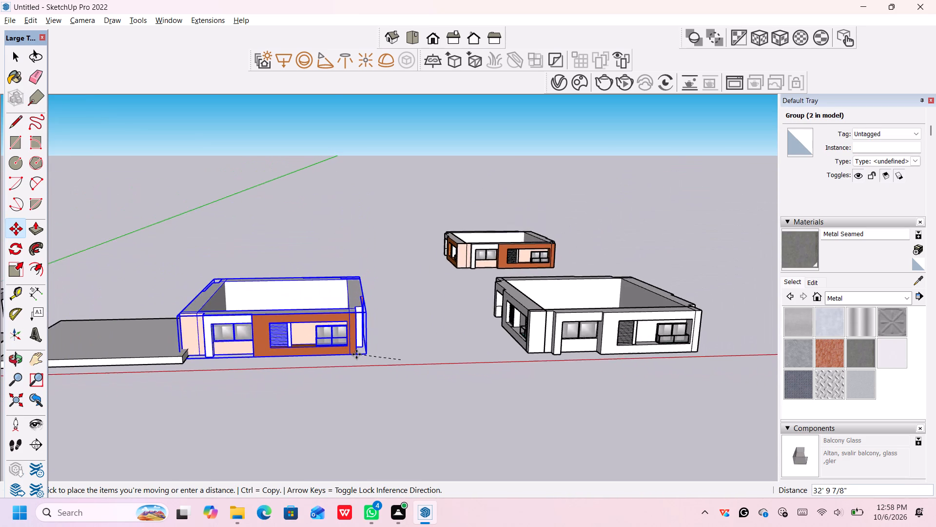
scroll(356, 354, "down", 8)
middle_click_drag(361, 350, 299, 357)
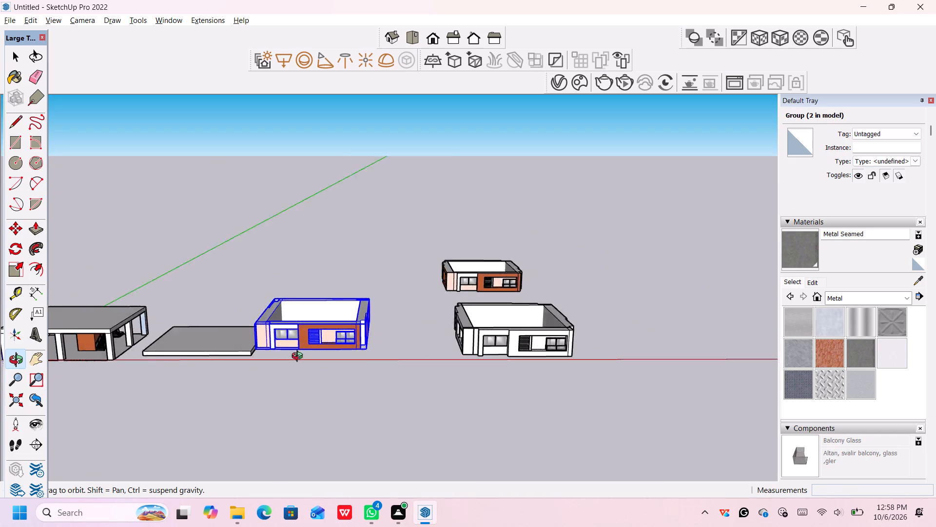
middle_click_drag(299, 357, 273, 363)
scroll(139, 309, "up", 1)
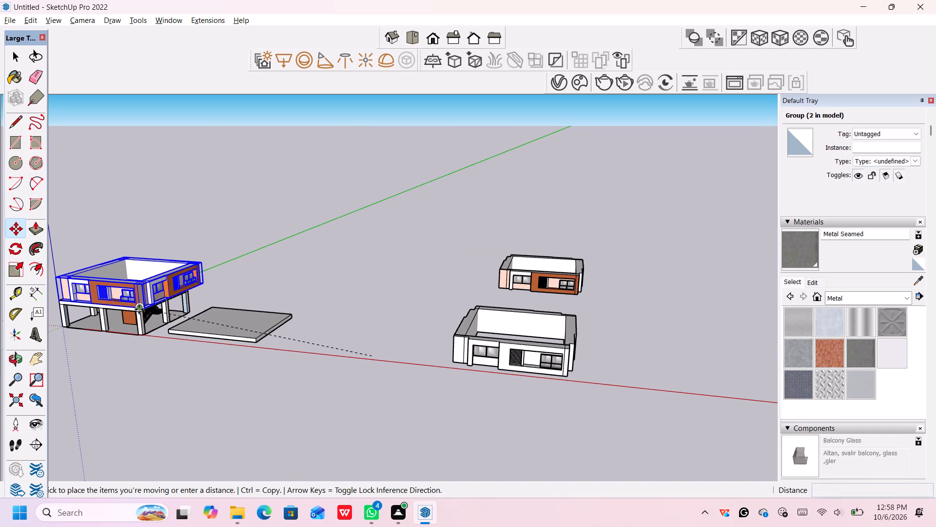
scroll(139, 309, "up", 5)
left_click(140, 309)
Copy the placed painted enclosure straight up from its lower front corner to form a second facade storey.
scroll(283, 366, "down", 7)
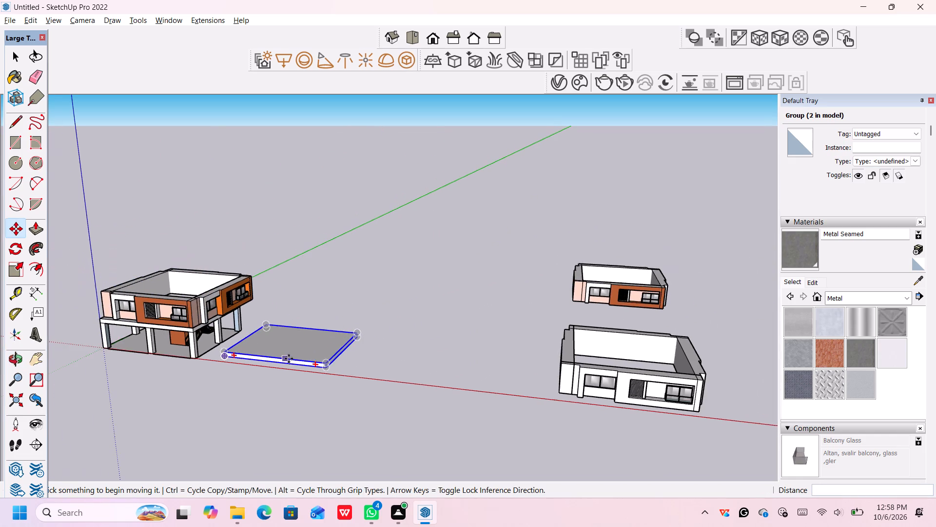
middle_click_drag(165, 351, 295, 352)
scroll(170, 397, "down", 3)
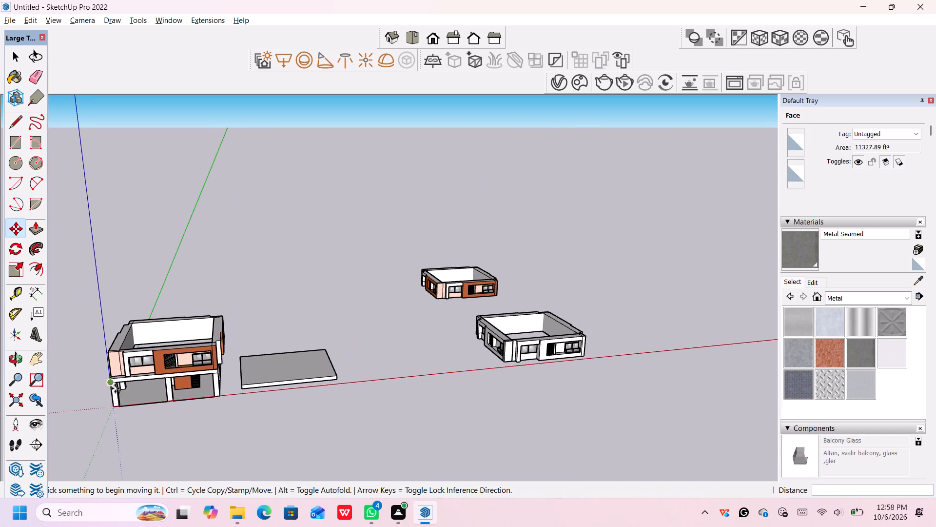
middle_click_drag(117, 391, 219, 380)
scroll(207, 411, "up", 6)
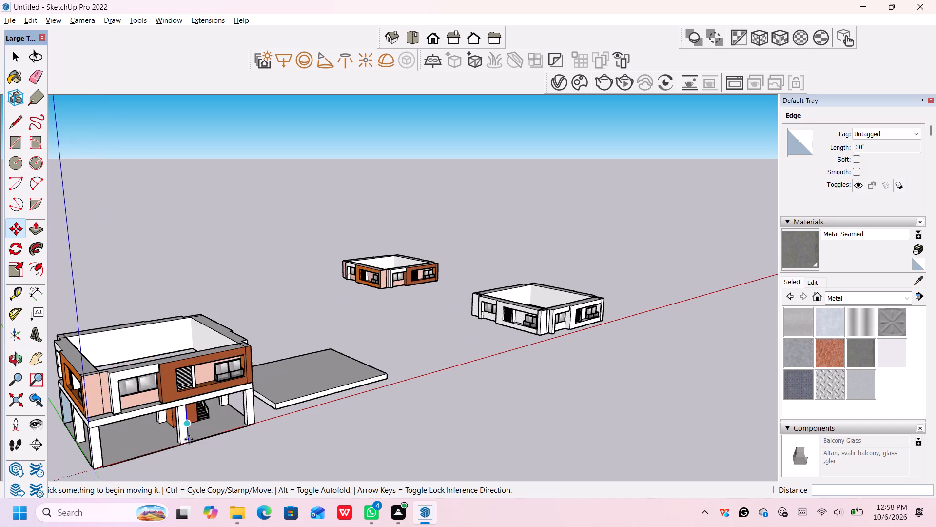
scroll(189, 451, "down", 1)
middle_click_drag(189, 451, 186, 427)
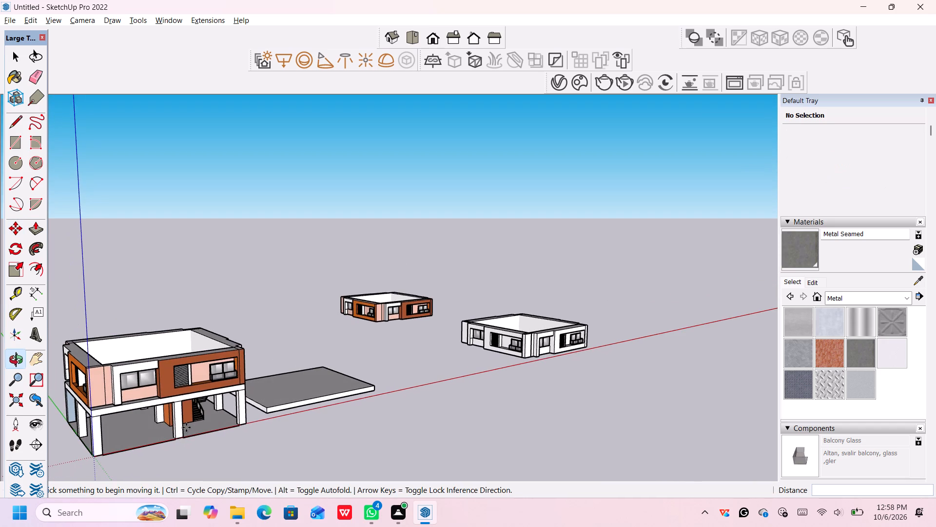
scroll(186, 429, "down", 2)
middle_click_drag(211, 433, 193, 404)
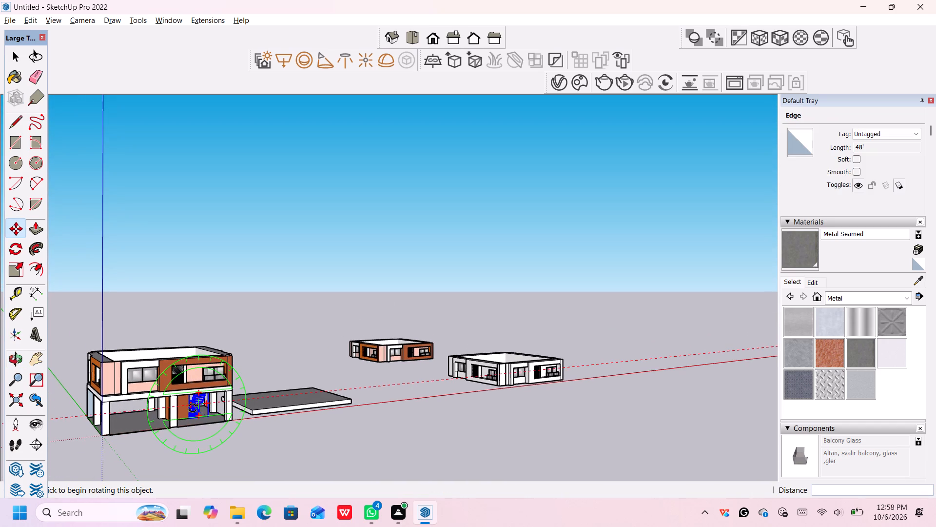
scroll(250, 385, "up", 3)
scroll(234, 384, "down", 5)
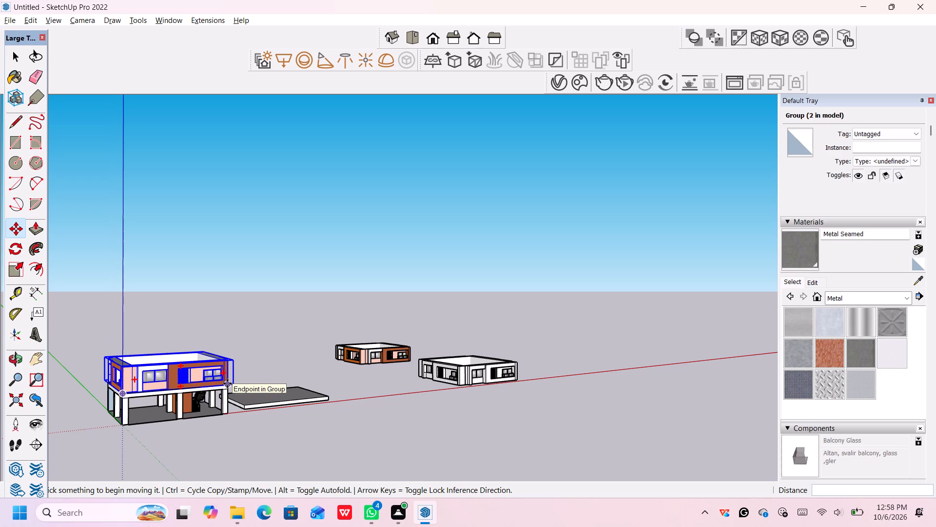
left_click(227, 384)
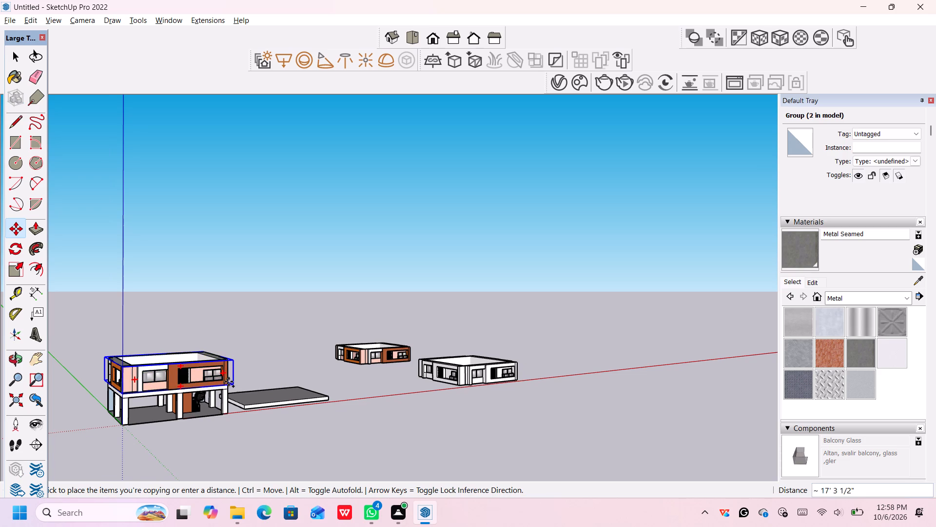
left_click(226, 362)
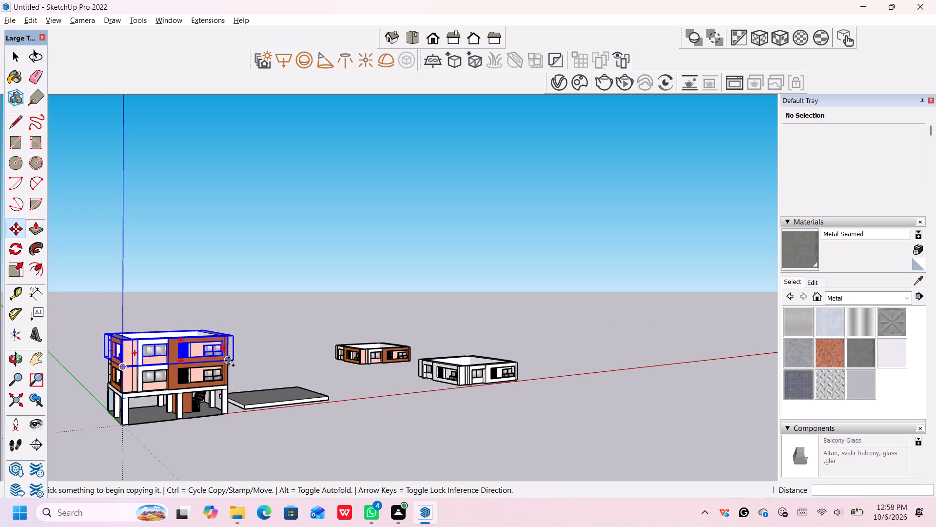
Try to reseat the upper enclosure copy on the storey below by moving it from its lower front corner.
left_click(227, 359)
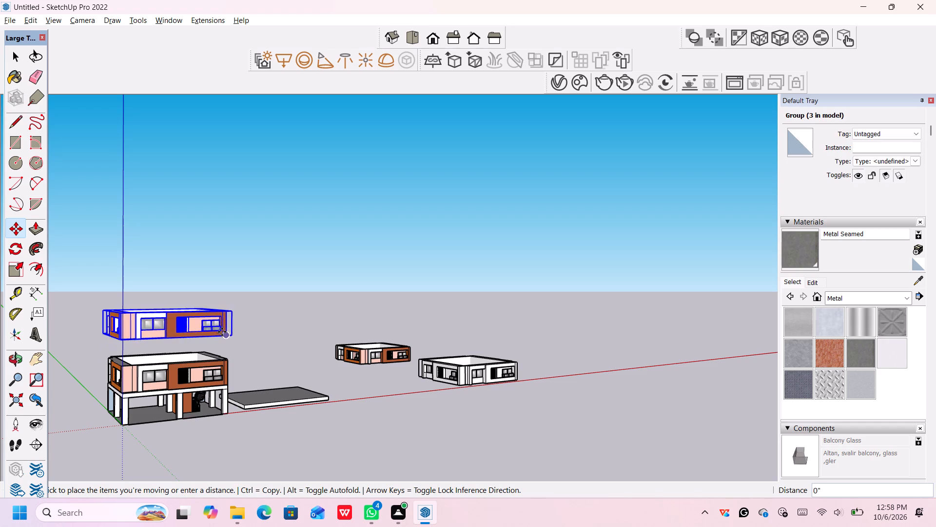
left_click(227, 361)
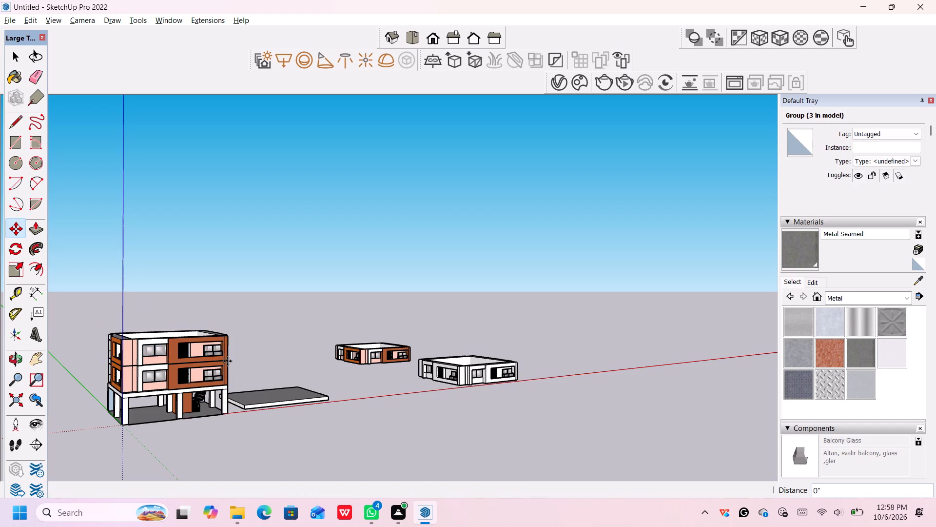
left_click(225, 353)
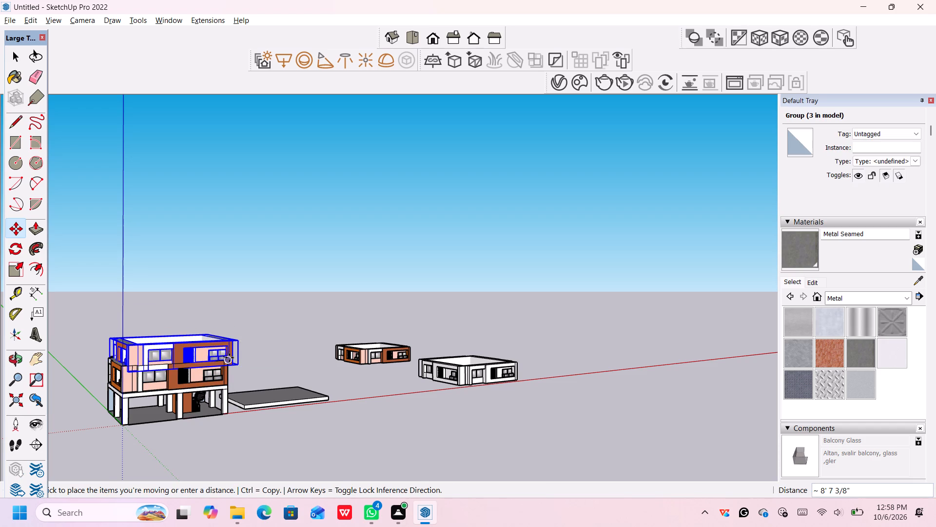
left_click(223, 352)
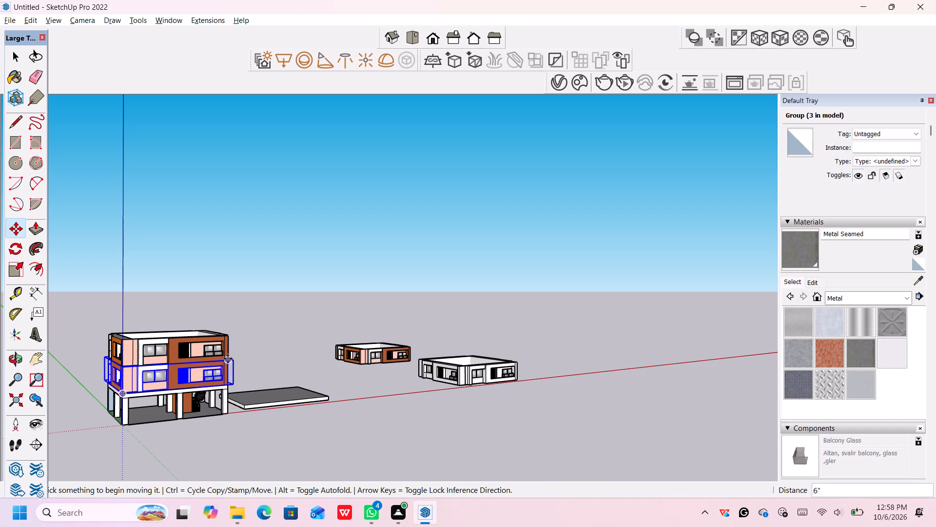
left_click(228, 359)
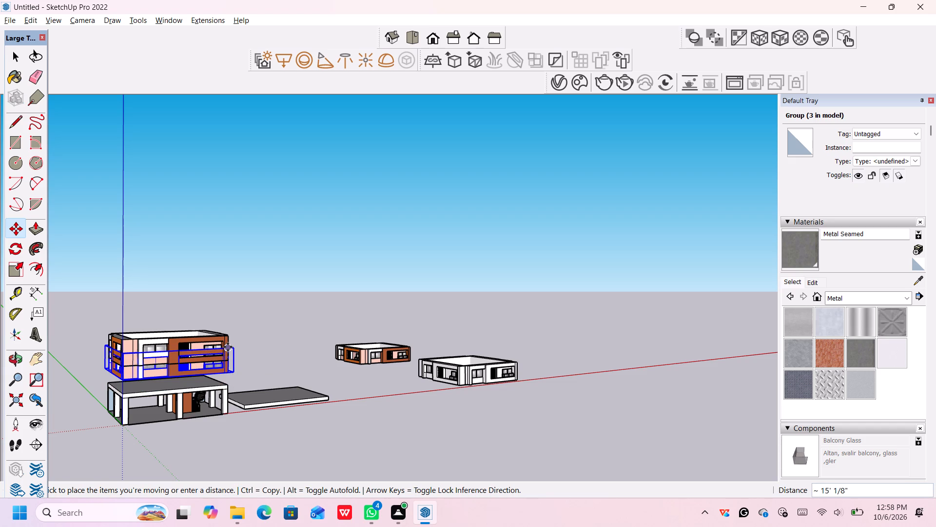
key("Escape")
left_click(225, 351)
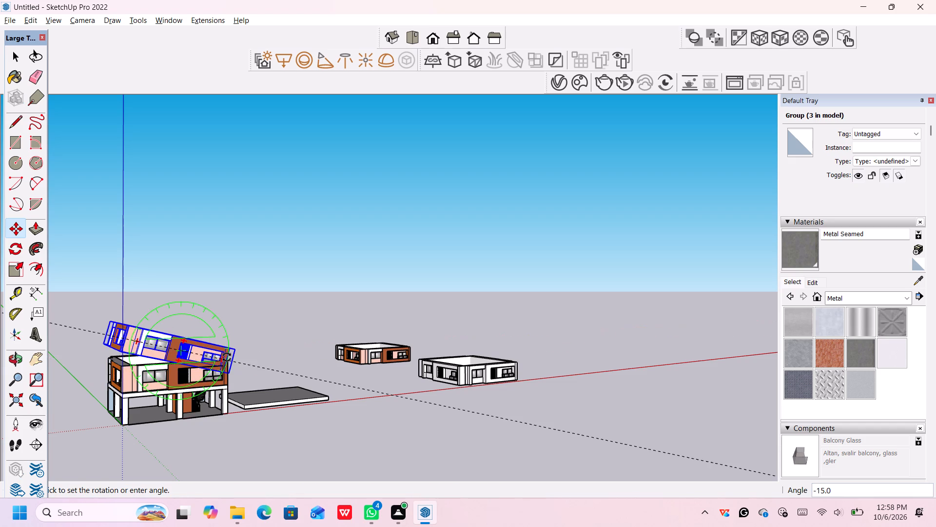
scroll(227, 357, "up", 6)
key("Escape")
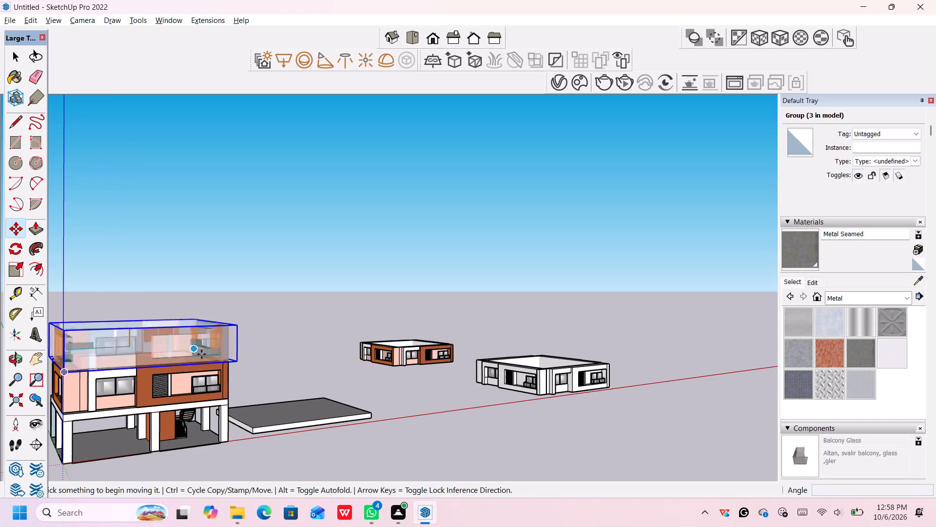
Move the upper enclosure's lower front corner about 4 5/16" onto the top corner of the enclosure below.
scroll(204, 356, "up", 11)
scroll(248, 362, "down", 2)
scroll(248, 362, "up", 5)
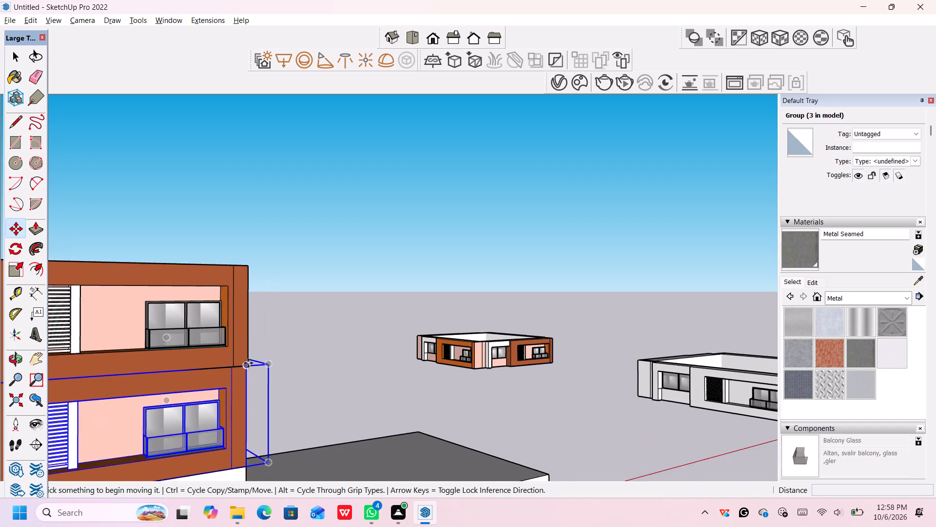
scroll(248, 364, "up", 14)
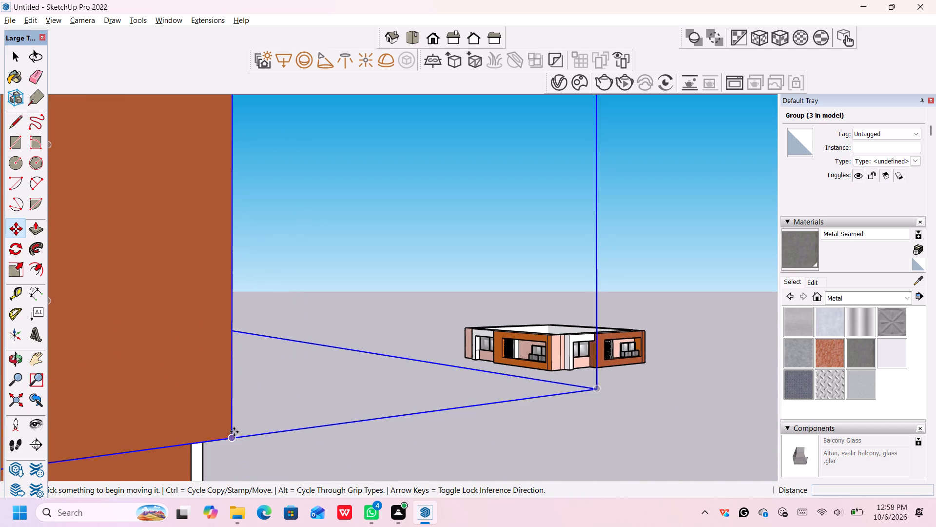
left_click(233, 435)
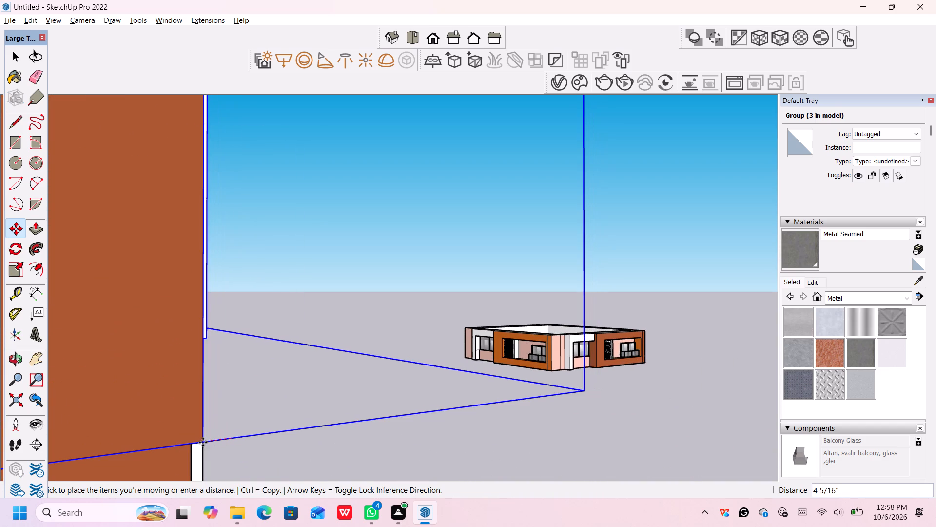
left_click(203, 442)
Copy the upper enclosure about 29' 11" upward to form a third facade storey.
scroll(227, 430, "down", 6)
scroll(236, 415, "up", 1)
scroll(236, 415, "down", 3)
scroll(236, 415, "up", 1)
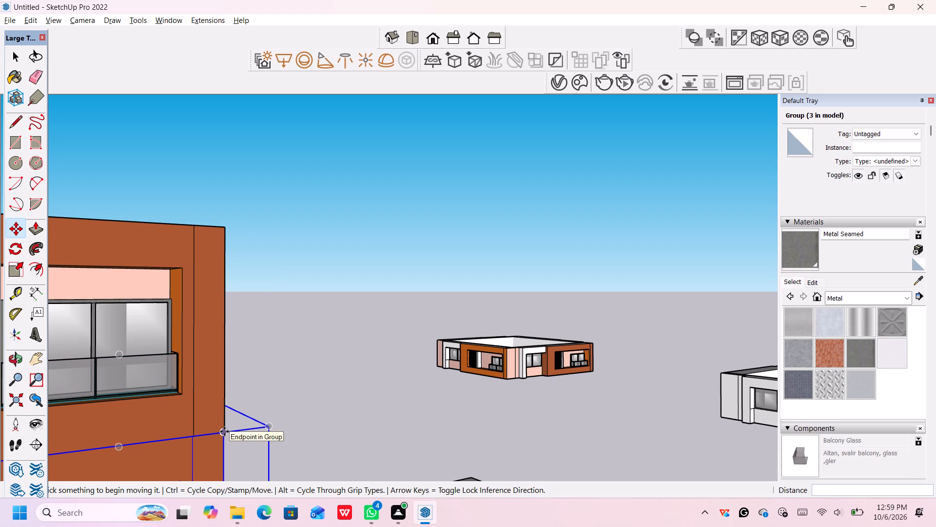
left_click(222, 421)
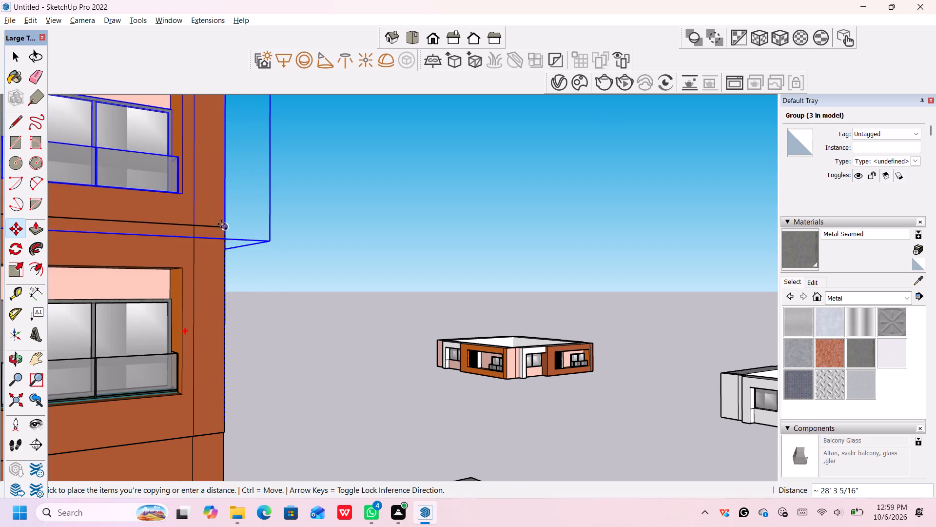
left_click(223, 216)
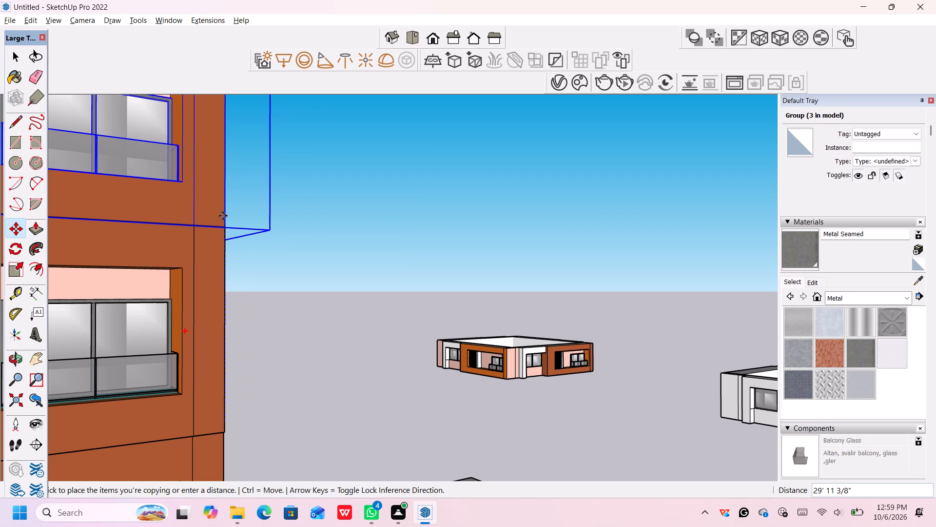
Move the third enclosure's lower front corner about 5/8" onto the top corner of the second enclosure.
scroll(224, 223, "up", 20)
scroll(224, 223, "up", 6)
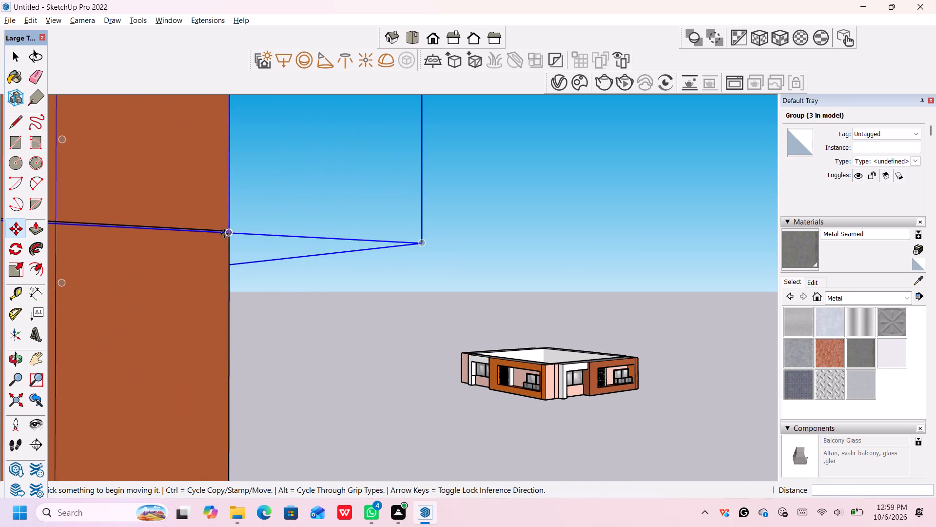
scroll(225, 234, "down", 1)
left_click(227, 233)
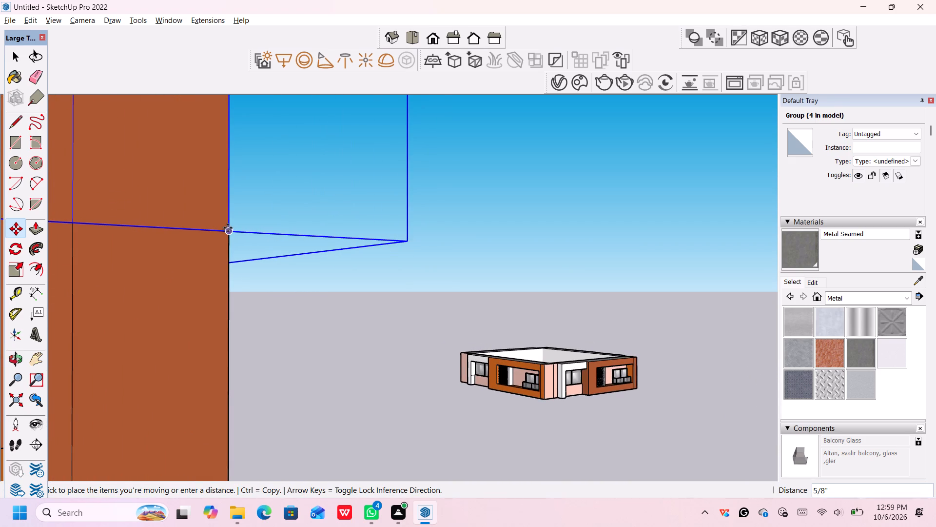
scroll(253, 219, "down", 6)
left_click(234, 228)
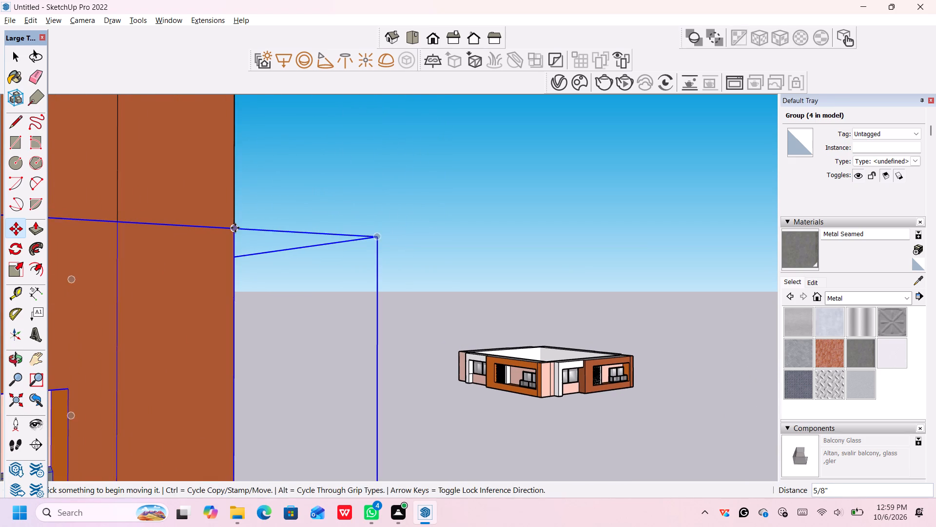
Examine the stacked facade storeys from the front and from above to check their alignment over the columns.
scroll(255, 224, "down", 15)
middle_click_drag(345, 214, 337, 256)
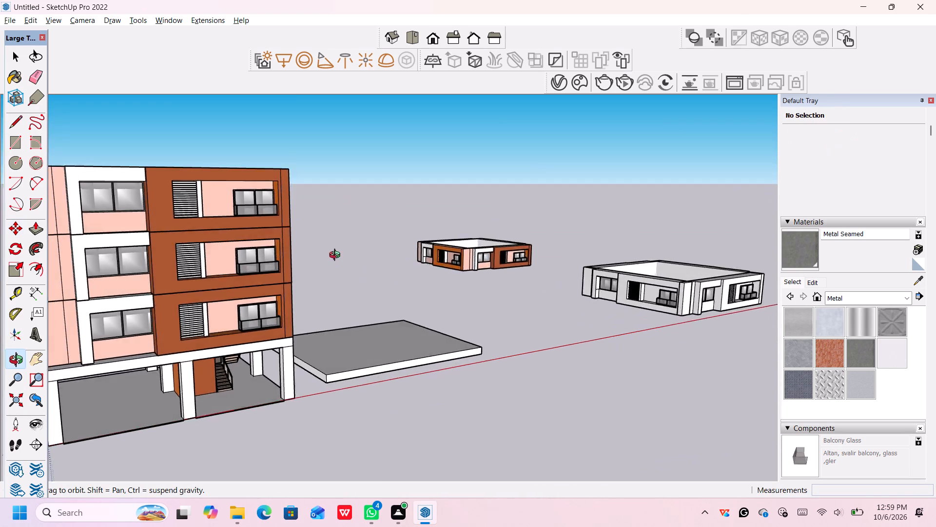
middle_click_drag(337, 256, 316, 227)
scroll(312, 223, "down", 7)
scroll(273, 214, "up", 1)
middle_click_drag(273, 215, 280, 249)
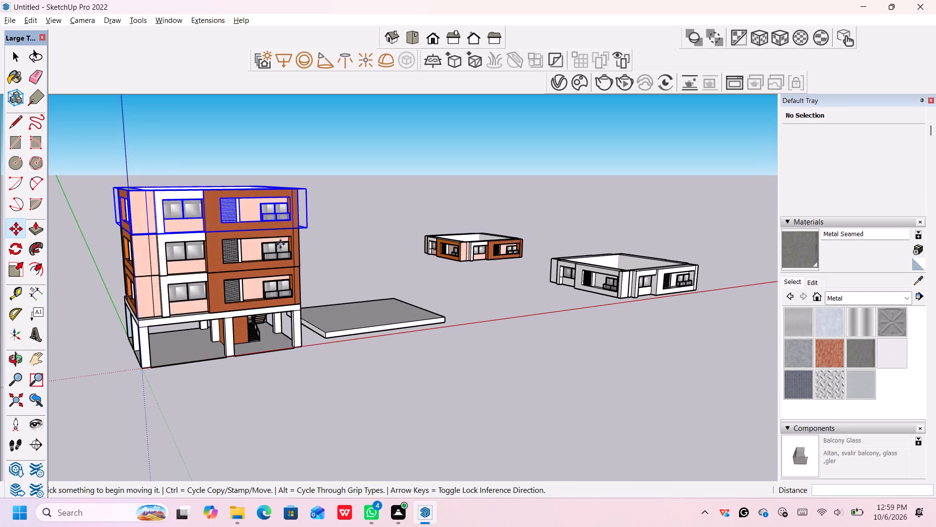
scroll(285, 197, "up", 7)
scroll(300, 186, "down", 2)
scroll(300, 193, "up", 1)
middle_click_drag(300, 193, 289, 201)
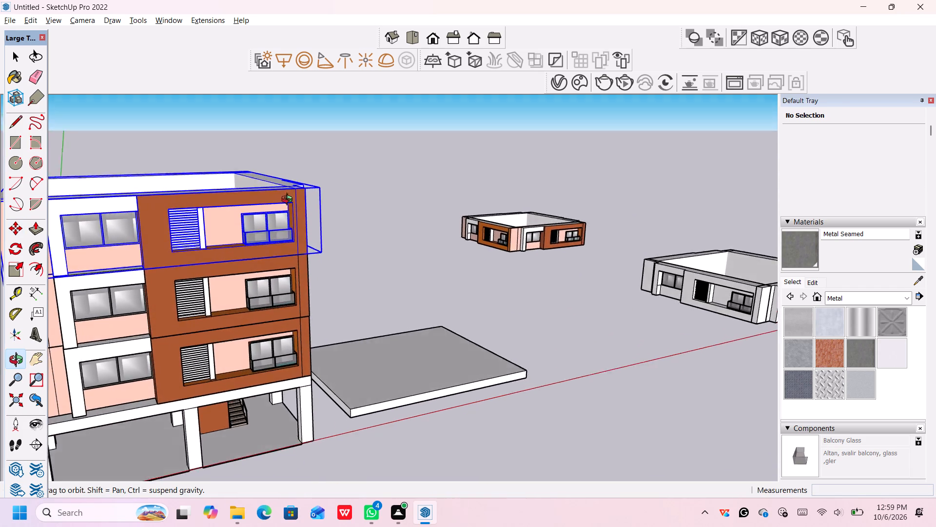
middle_click_drag(289, 201, 276, 194)
scroll(286, 191, "down", 4)
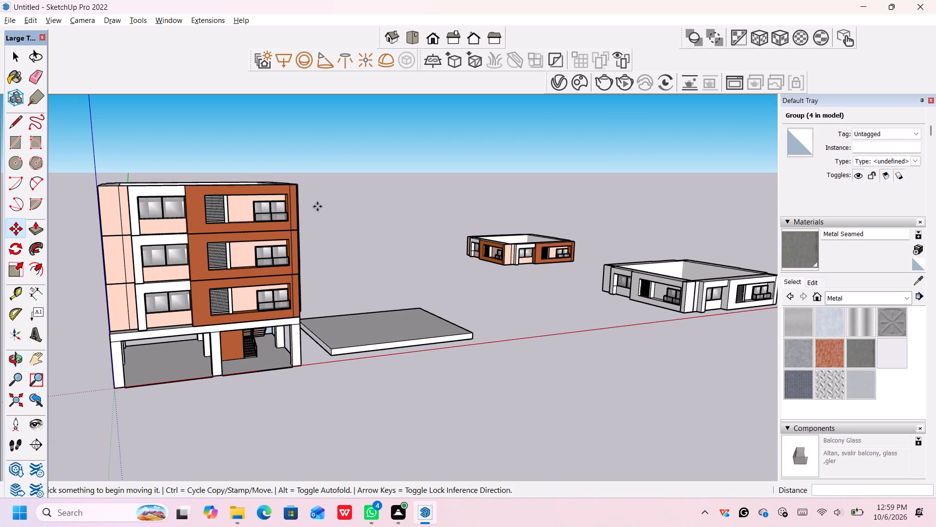
middle_click_drag(317, 208, 264, 229)
middle_click_drag(270, 223, 288, 235)
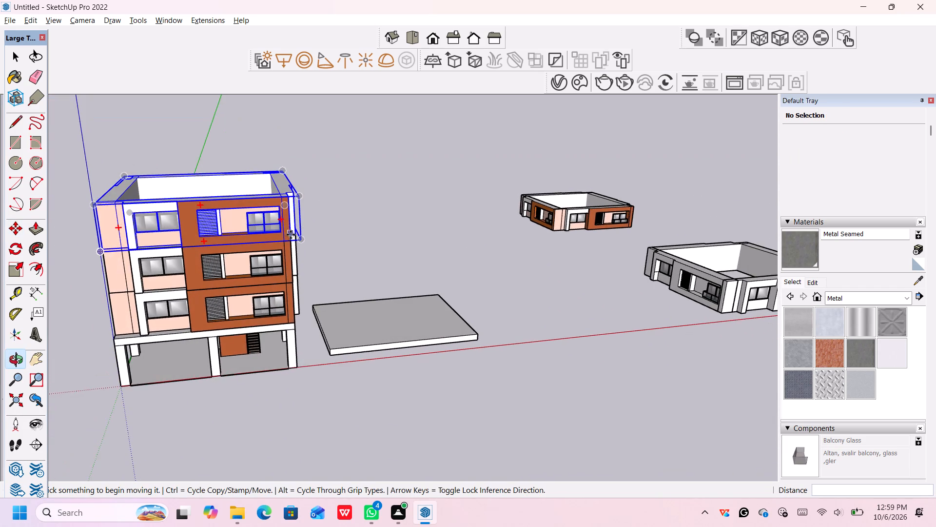
Copy the top enclosure straight up, snapping its lower corner onto the existing storey's top corner, to form a fourth facade storey.
scroll(289, 236, "up", 16)
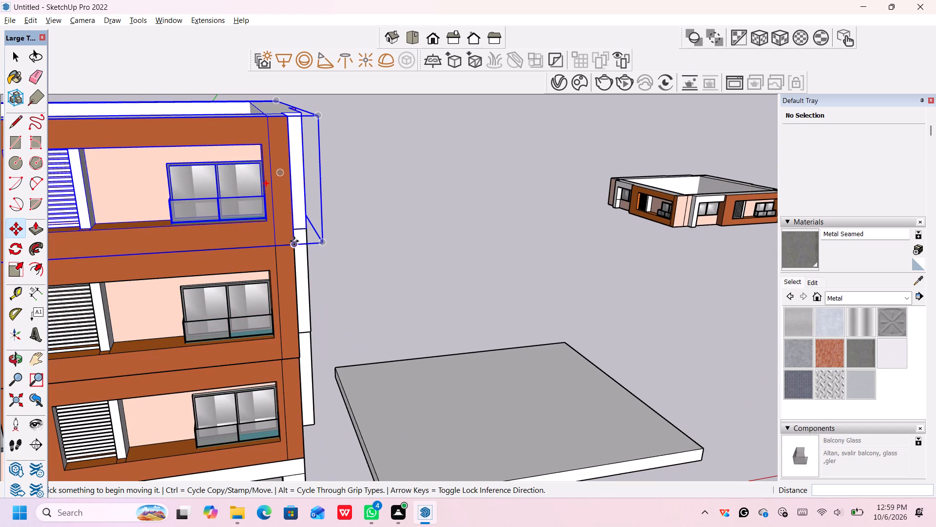
left_click(293, 241)
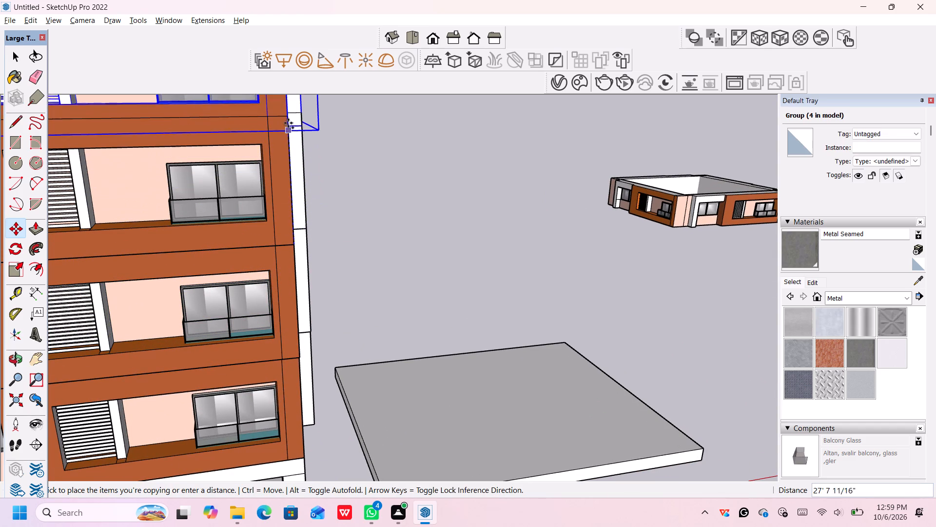
left_click(287, 117)
scroll(294, 144, "down", 7)
scroll(386, 203, "down", 3)
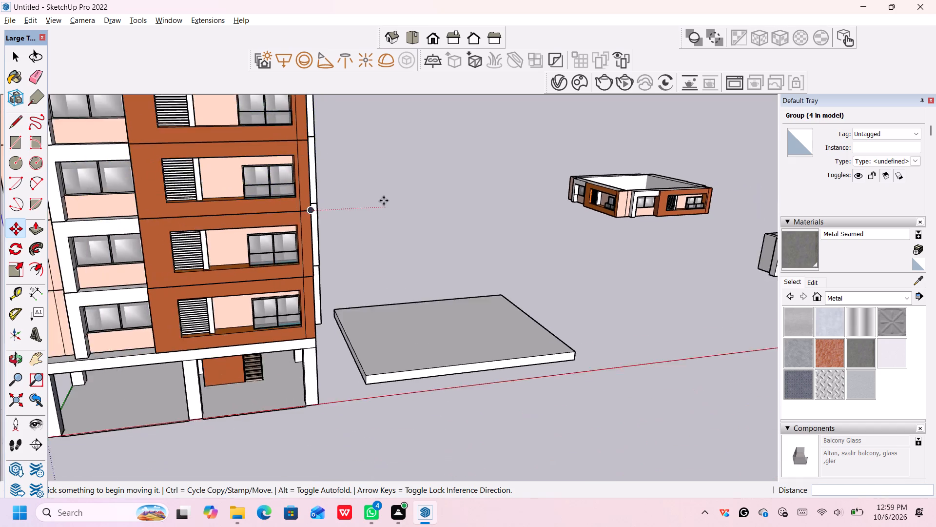
scroll(384, 201, "down", 3)
middle_click_drag(380, 203, 406, 202)
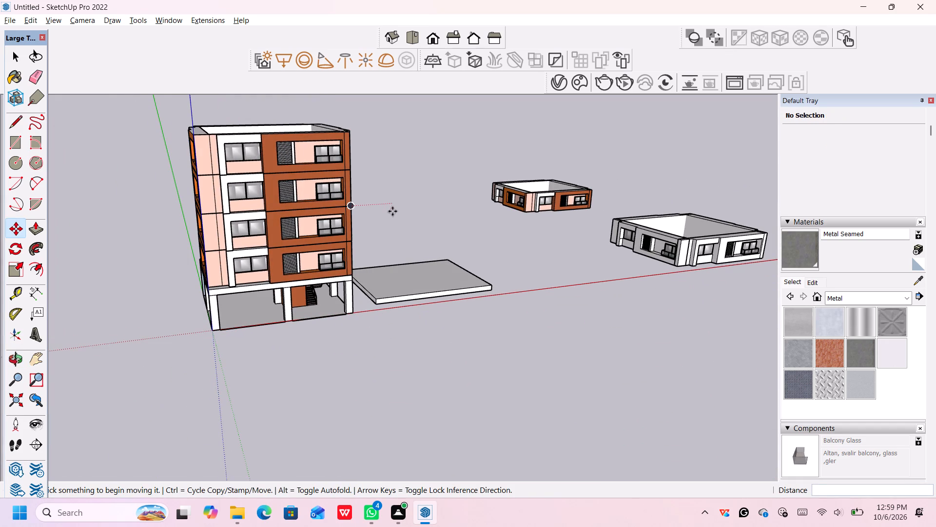
key("Escape")
scroll(349, 242, "up", 3)
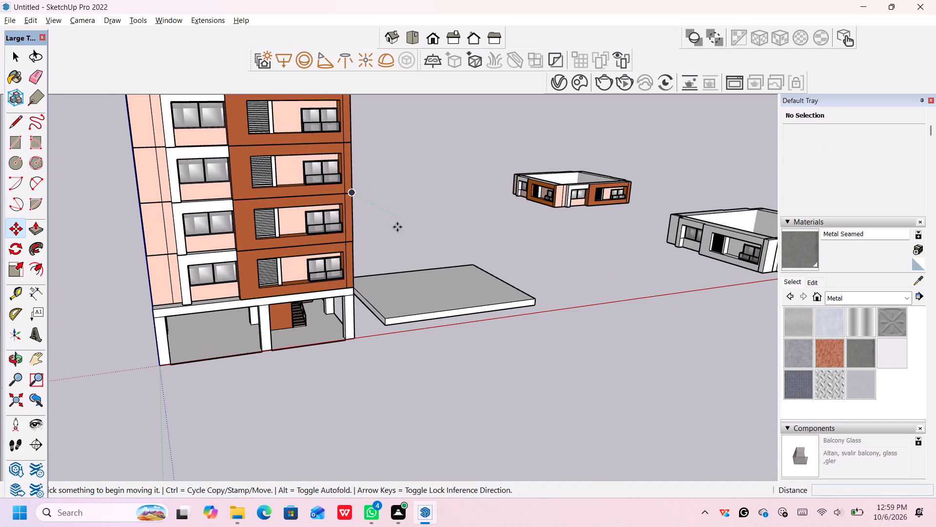
key("space")
Examine the four-storey facade stack from the front, side and above, including how it sits on the columns.
scroll(397, 227, "down", 4)
middle_click_drag(387, 227, 399, 210)
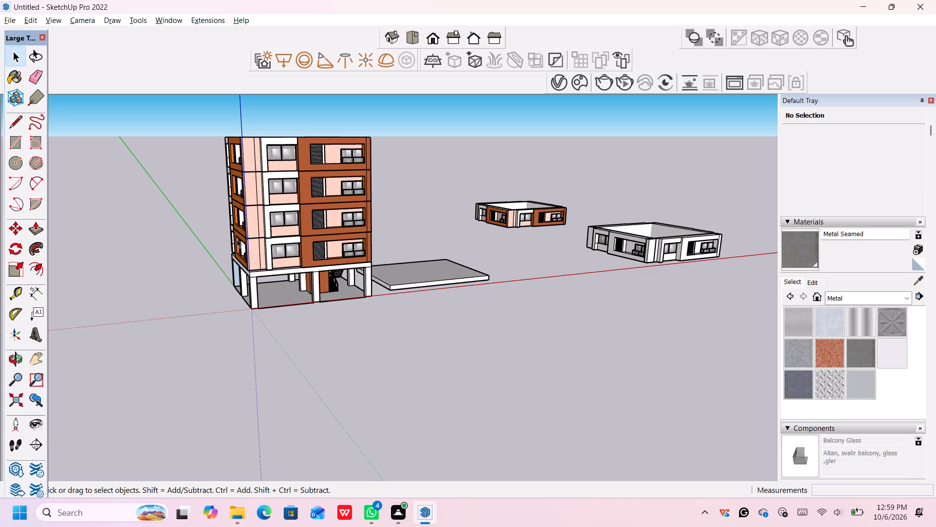
middle_click_drag(245, 195, 352, 181)
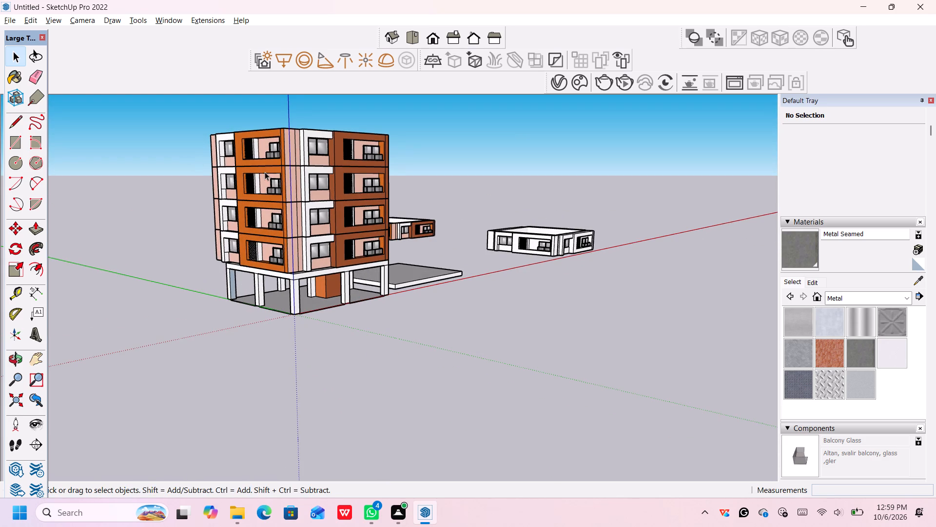
middle_click_drag(265, 173, 350, 189)
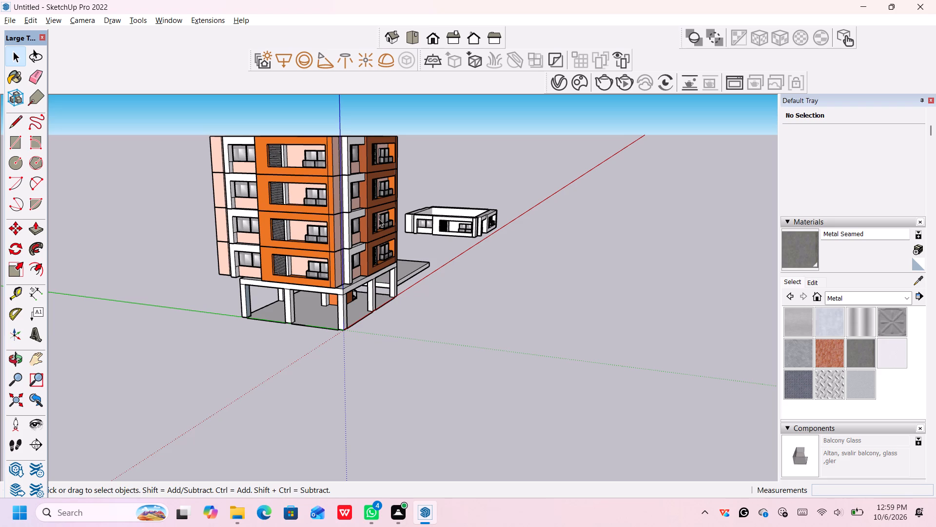
middle_click_drag(383, 220, 286, 222)
middle_click_drag(351, 179, 349, 179)
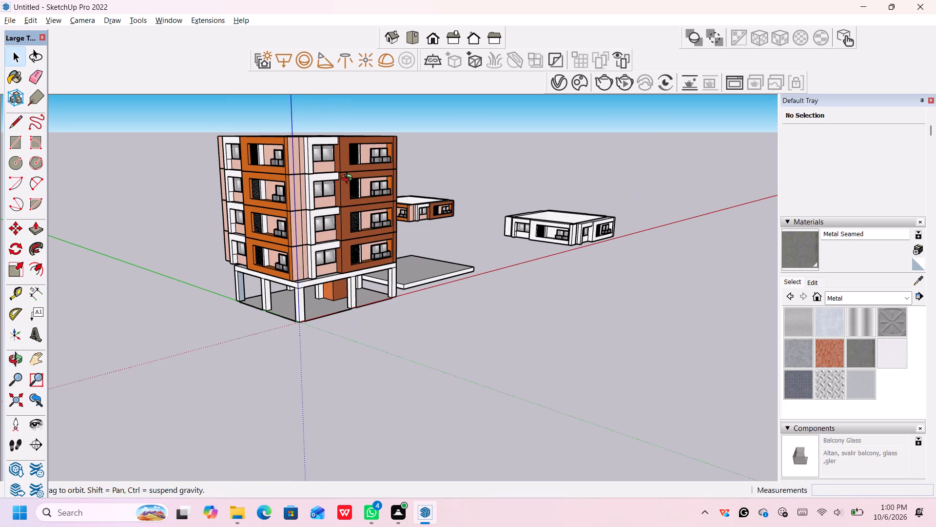
middle_click_drag(349, 179, 286, 185)
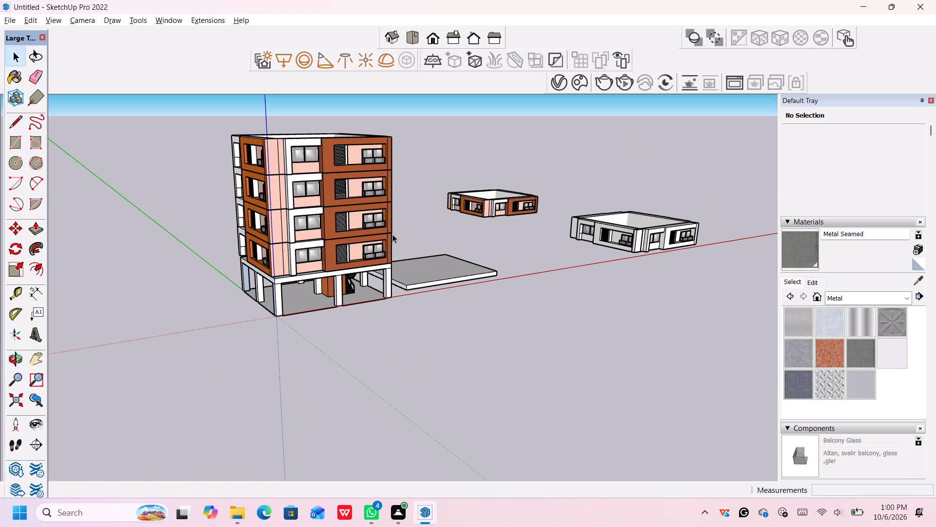
scroll(350, 227, "up", 10)
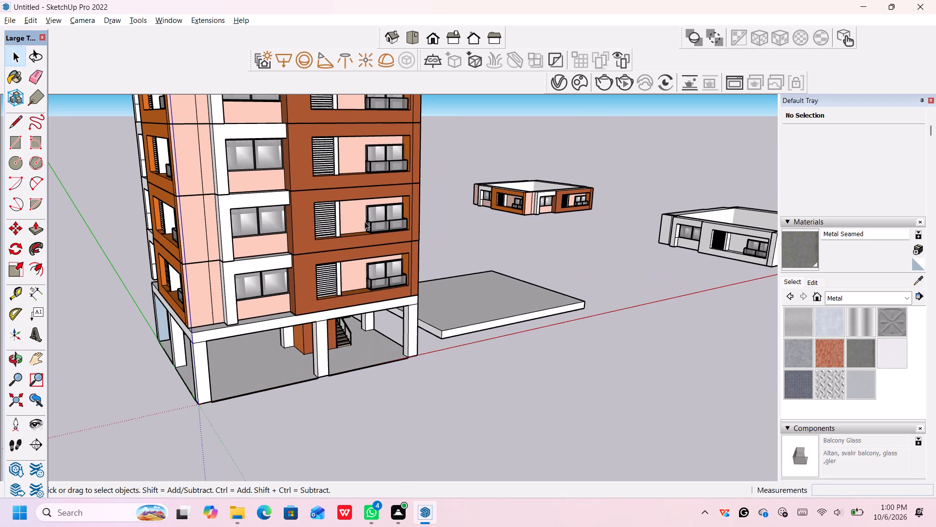
middle_click_drag(355, 193, 355, 195)
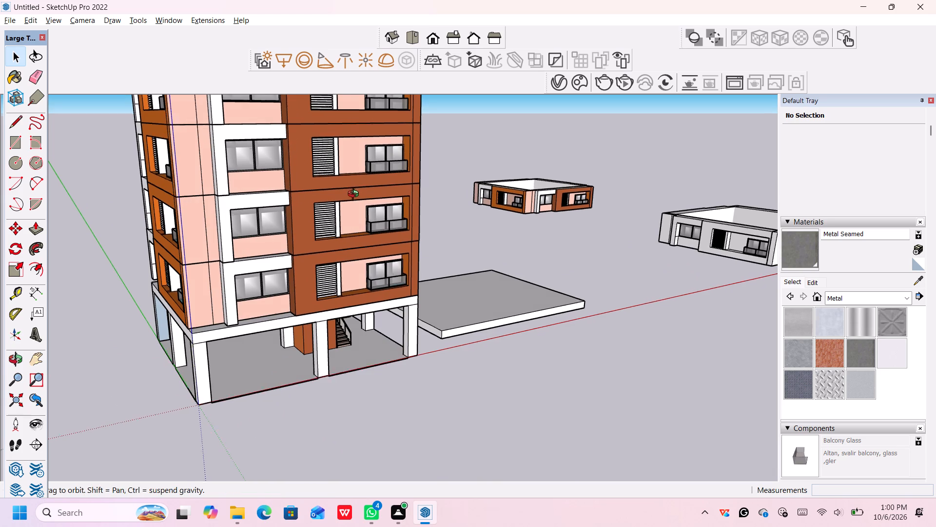
middle_click_drag(355, 195, 331, 197)
middle_click_drag(387, 236, 387, 237)
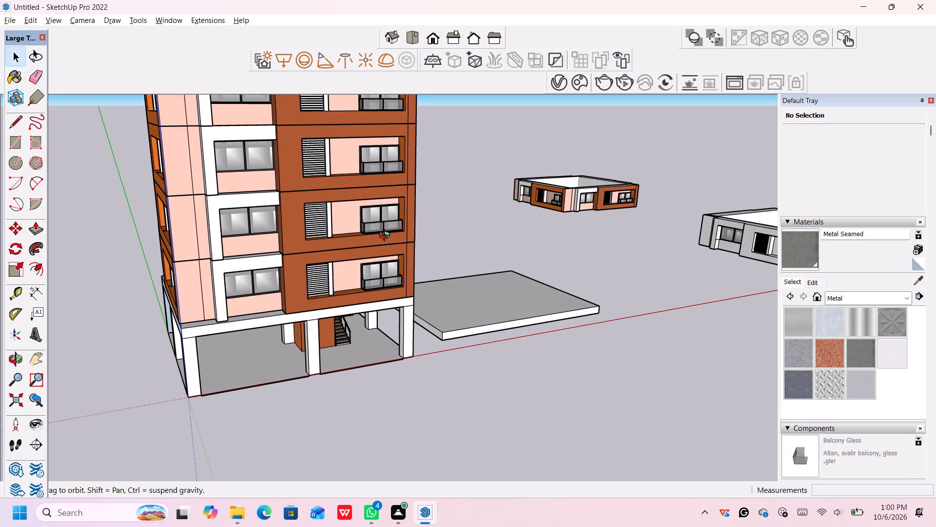
middle_click_drag(387, 237, 370, 239)
scroll(264, 250, "up", 5)
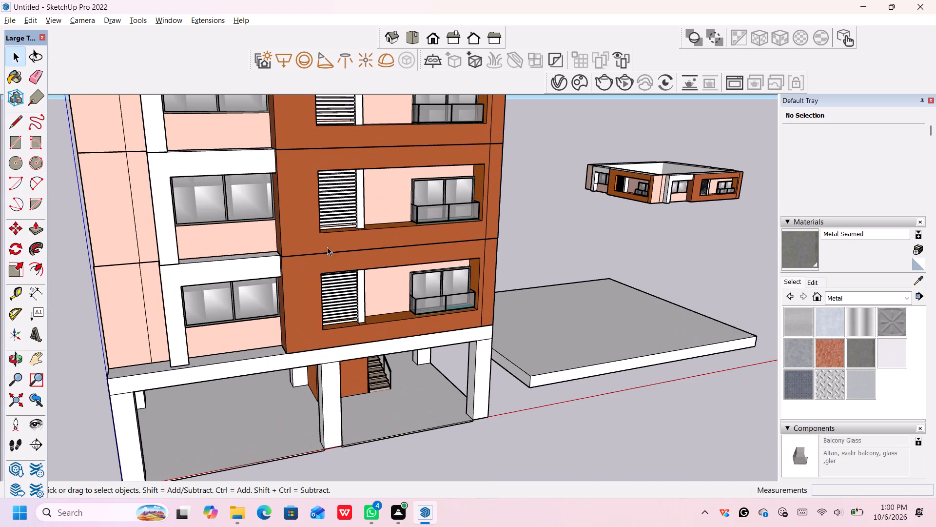
middle_click_drag(325, 247, 300, 222)
middle_click_drag(310, 222, 337, 318)
scroll(337, 314, "down", 4)
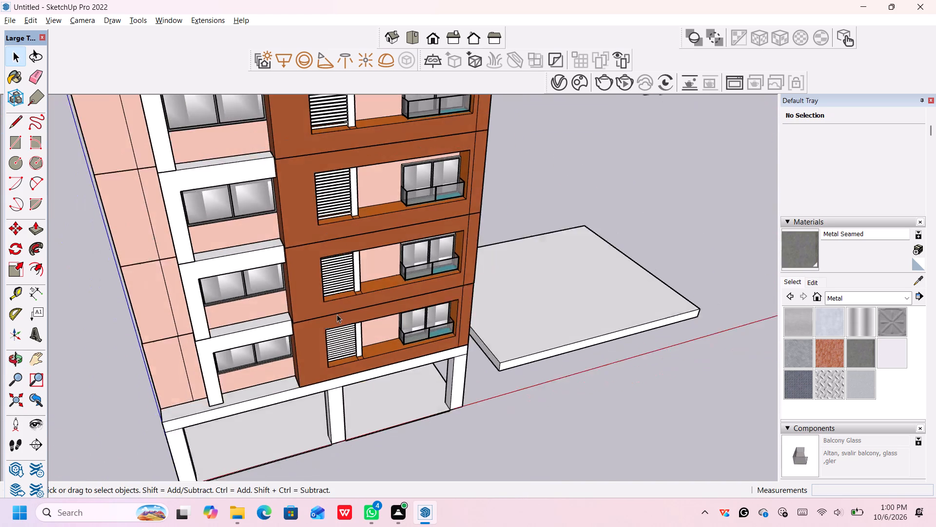
scroll(337, 314, "down", 10)
scroll(381, 254, "down", 2)
middle_click_drag(380, 269, 357, 217)
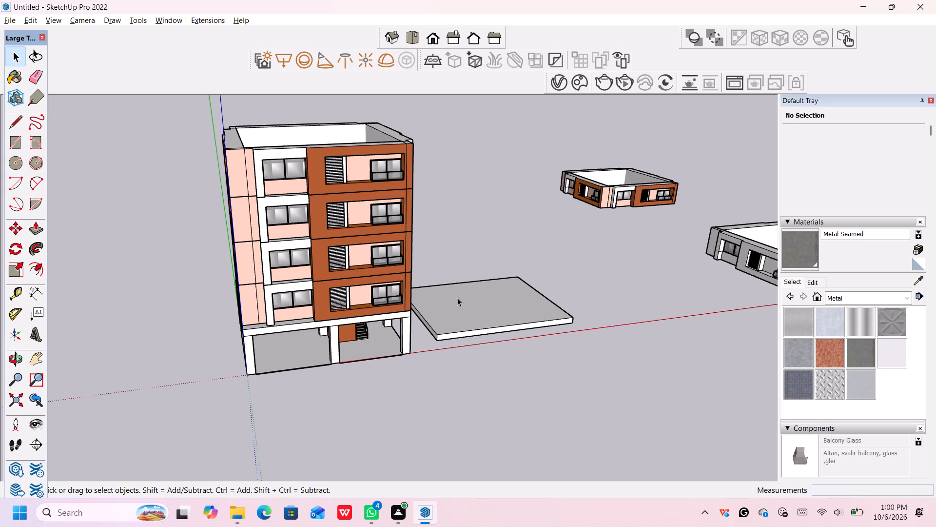
scroll(466, 290, "down", 5)
scroll(582, 224, "up", 2)
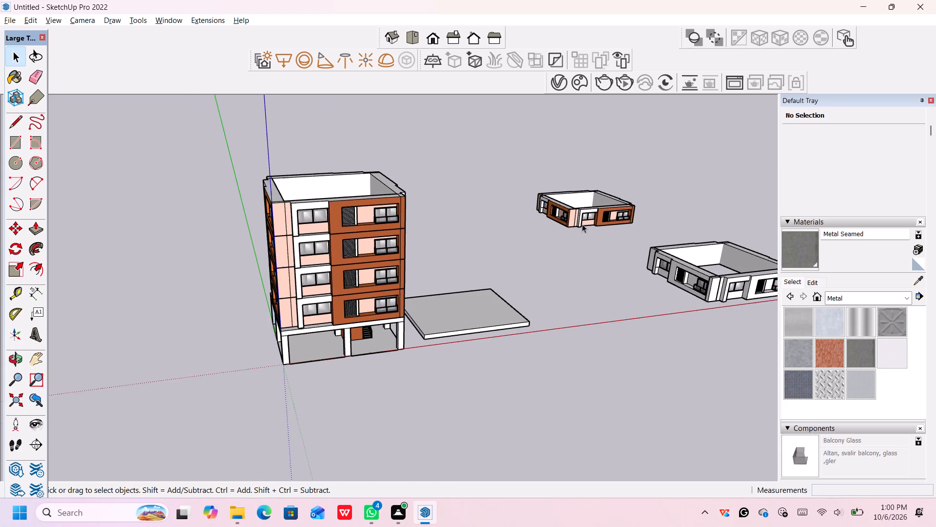
scroll(582, 224, "up", 2)
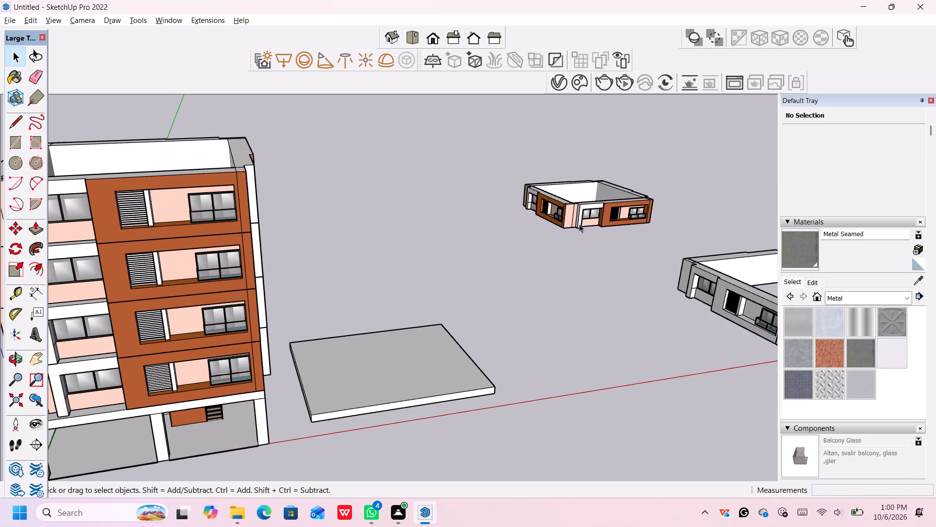
scroll(579, 224, "down", 1)
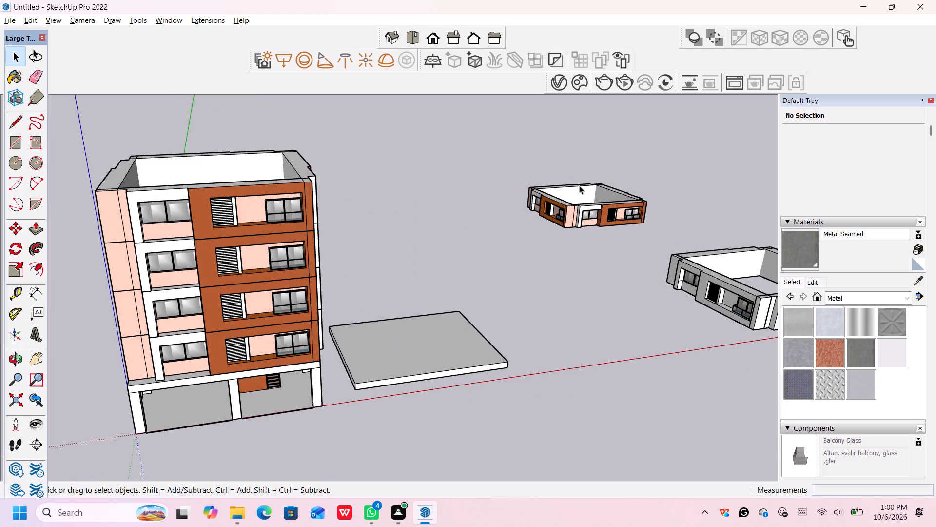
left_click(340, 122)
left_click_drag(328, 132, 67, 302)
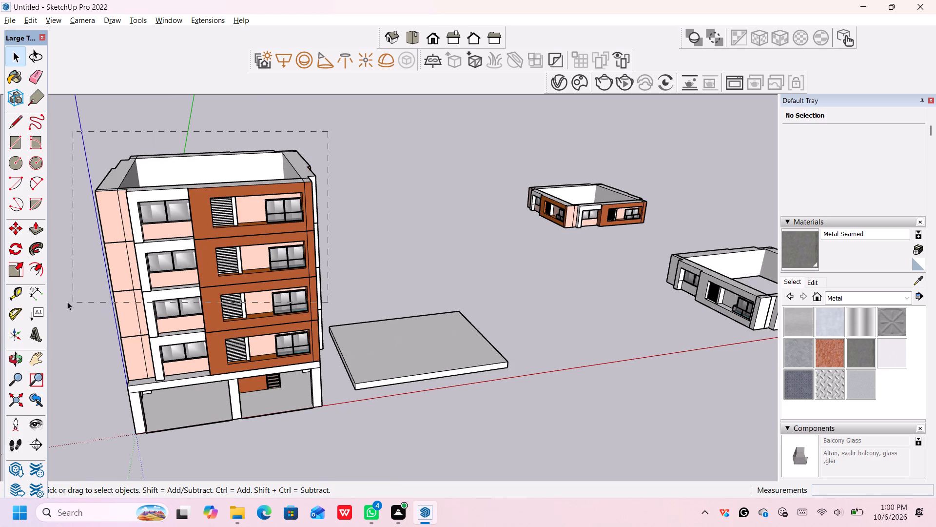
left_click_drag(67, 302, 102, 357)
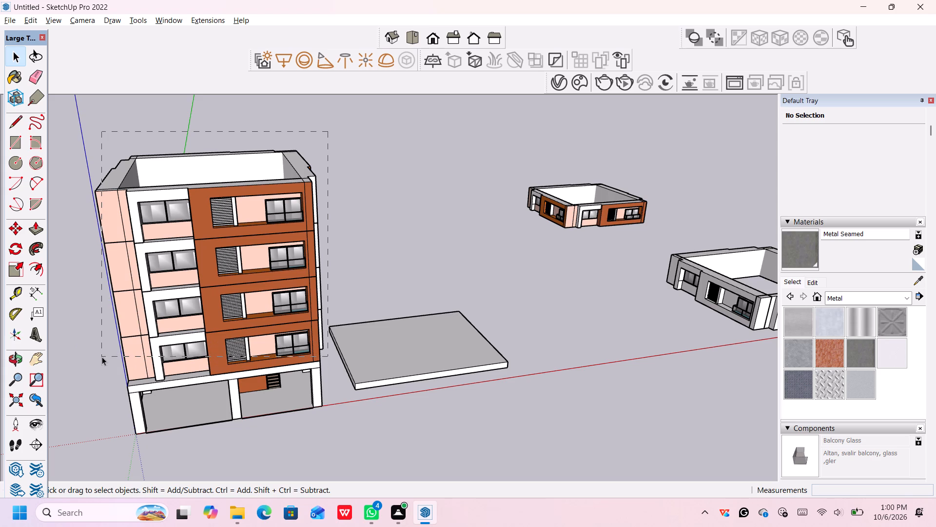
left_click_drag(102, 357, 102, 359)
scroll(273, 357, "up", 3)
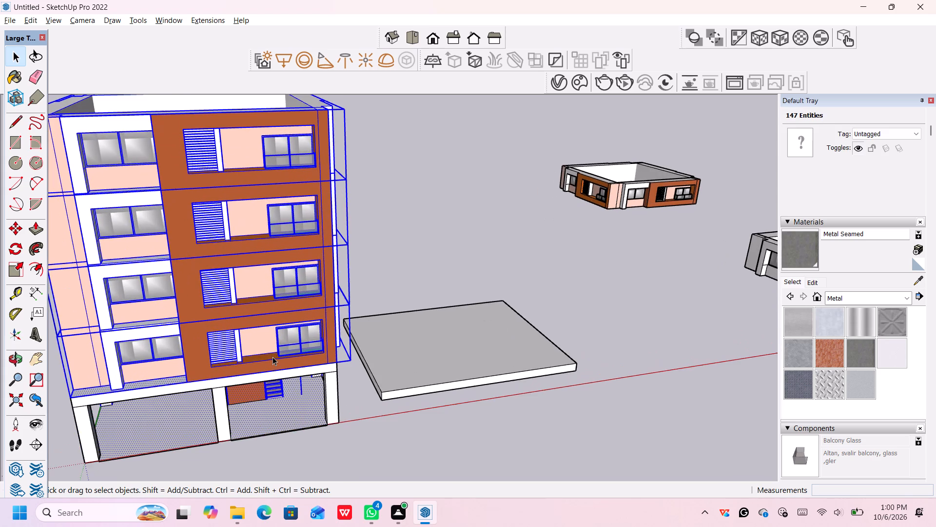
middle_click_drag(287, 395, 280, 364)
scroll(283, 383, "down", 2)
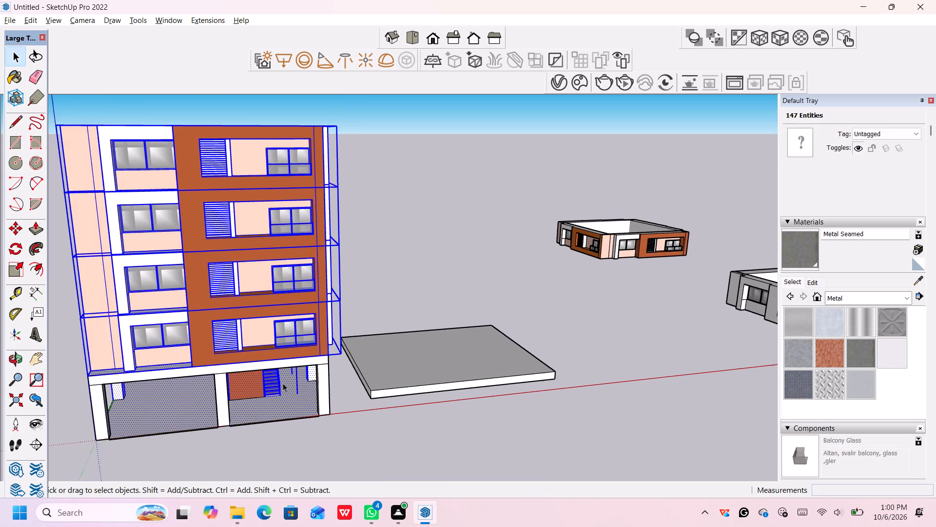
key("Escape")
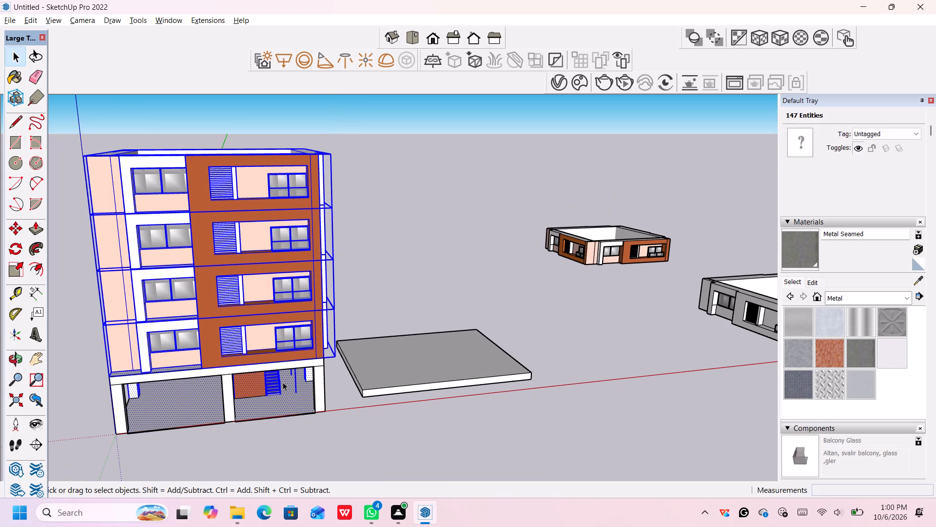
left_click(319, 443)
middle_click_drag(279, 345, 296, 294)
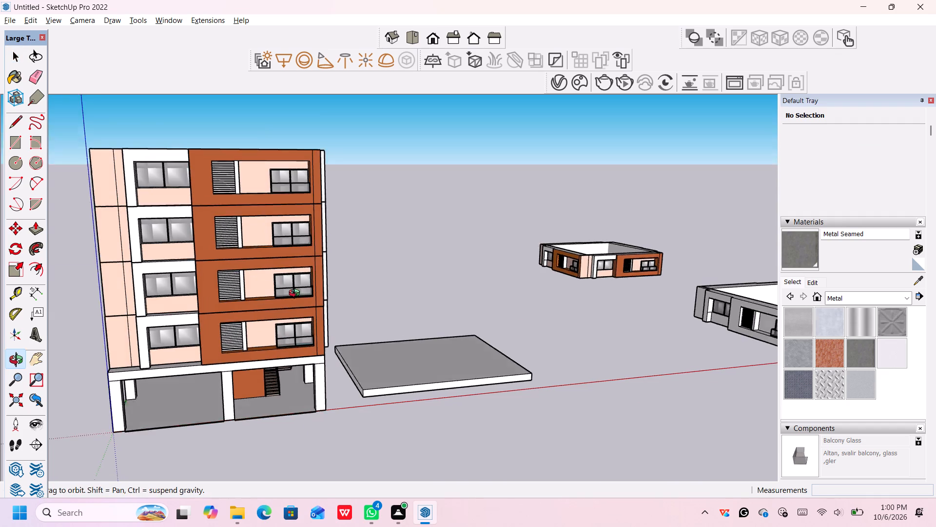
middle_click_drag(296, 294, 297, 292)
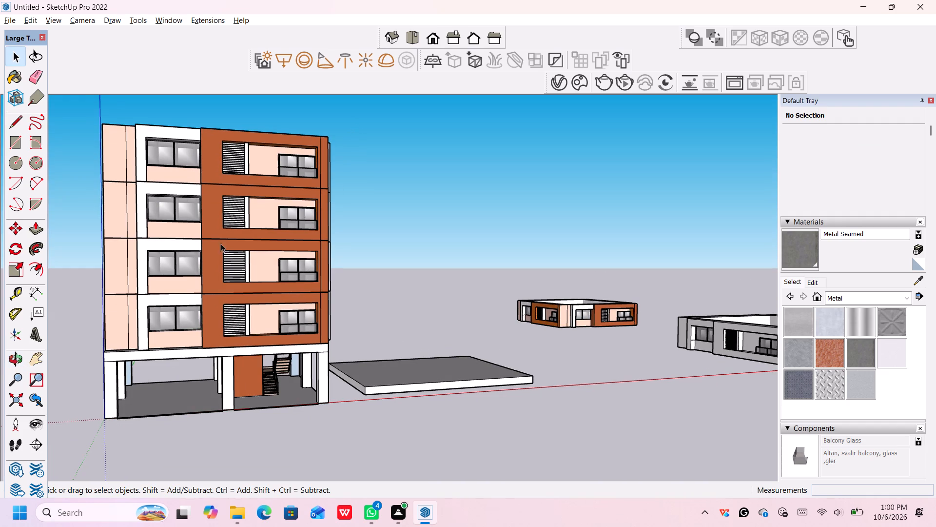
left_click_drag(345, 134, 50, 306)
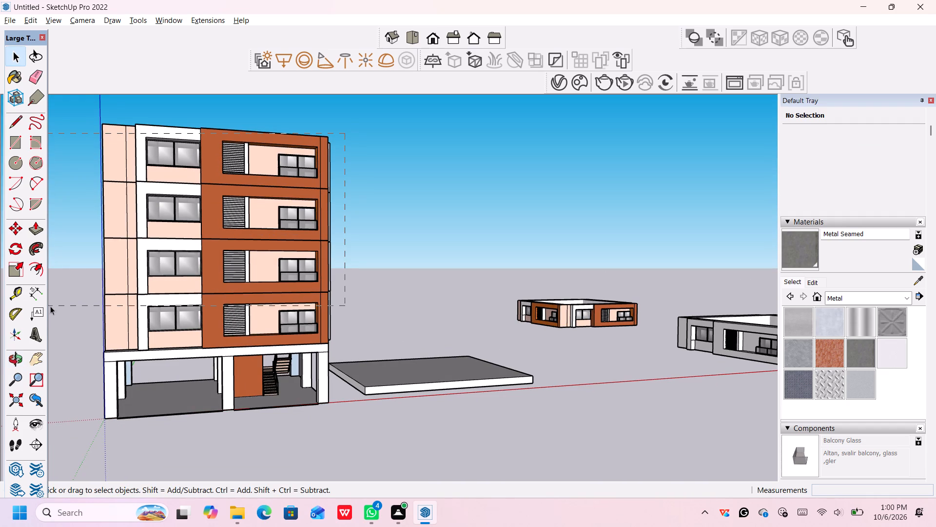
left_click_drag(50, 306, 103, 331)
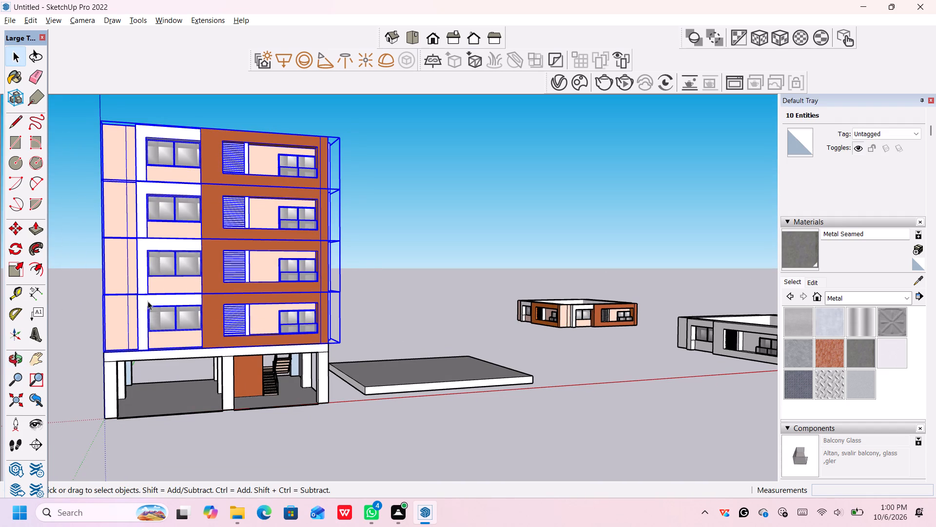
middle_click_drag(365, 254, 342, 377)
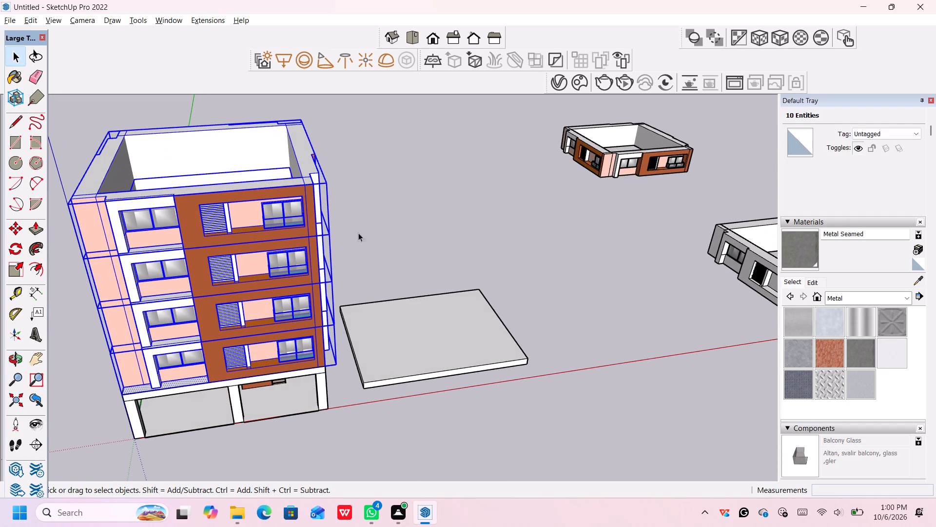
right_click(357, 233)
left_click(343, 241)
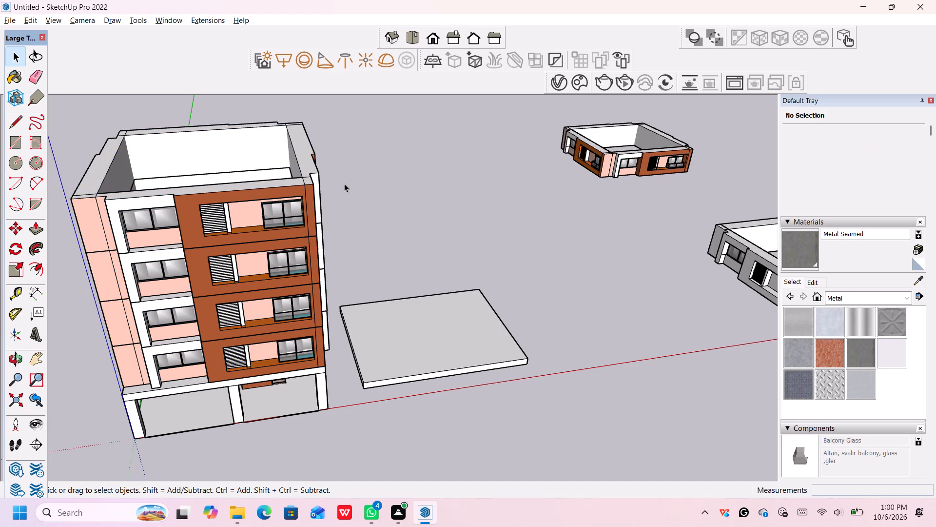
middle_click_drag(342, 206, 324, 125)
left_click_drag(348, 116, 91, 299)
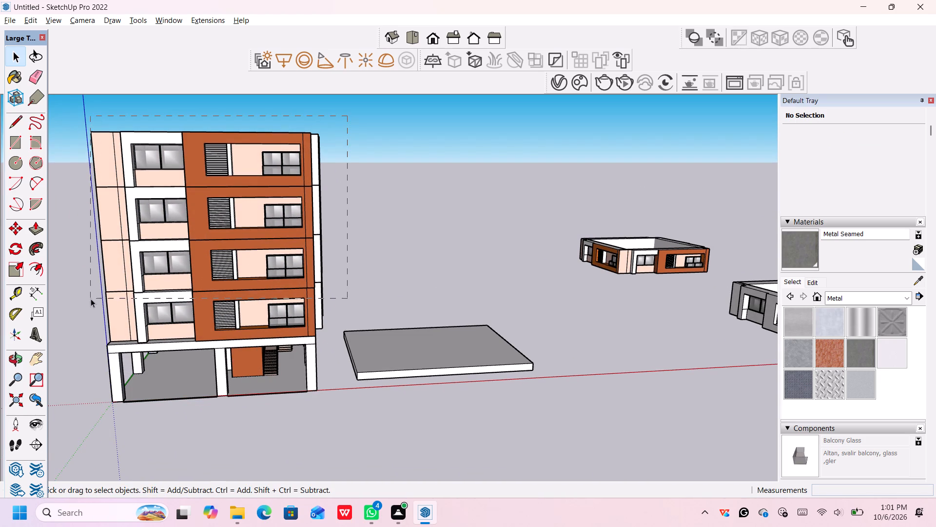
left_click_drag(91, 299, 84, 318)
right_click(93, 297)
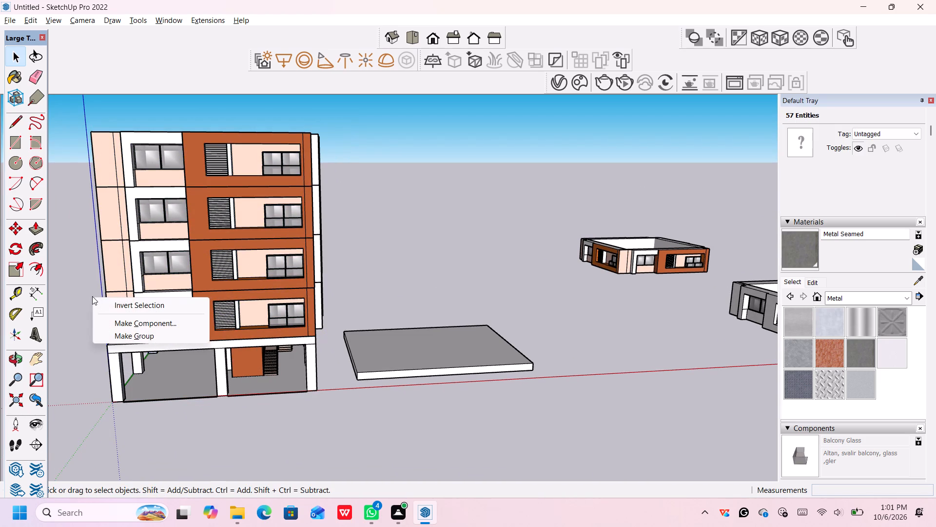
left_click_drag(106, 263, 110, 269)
Explode the four stacked facade enclosure groups above the columns, leaving the spare copies grouped.
left_click_drag(355, 104, 226, 245)
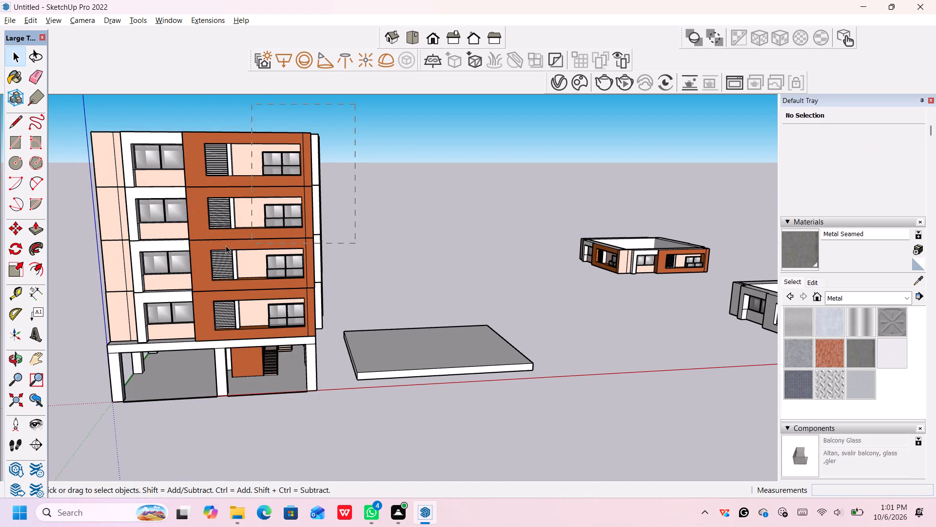
left_click_drag(226, 245, 91, 318)
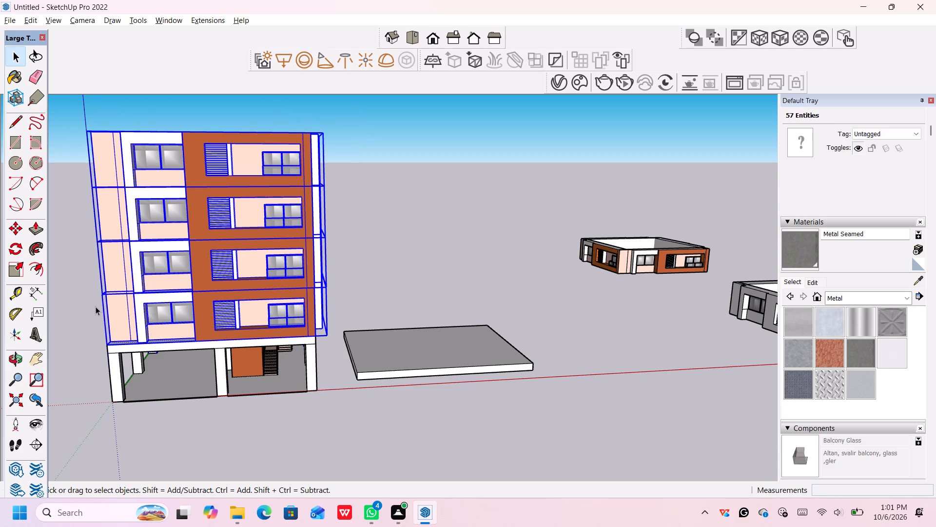
right_click(360, 191)
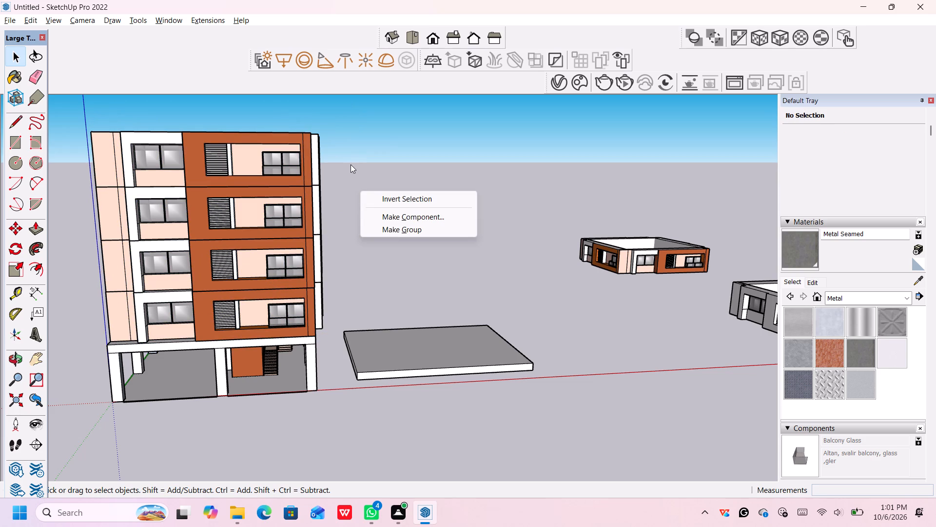
left_click(329, 193)
left_click_drag(338, 145, 167, 277)
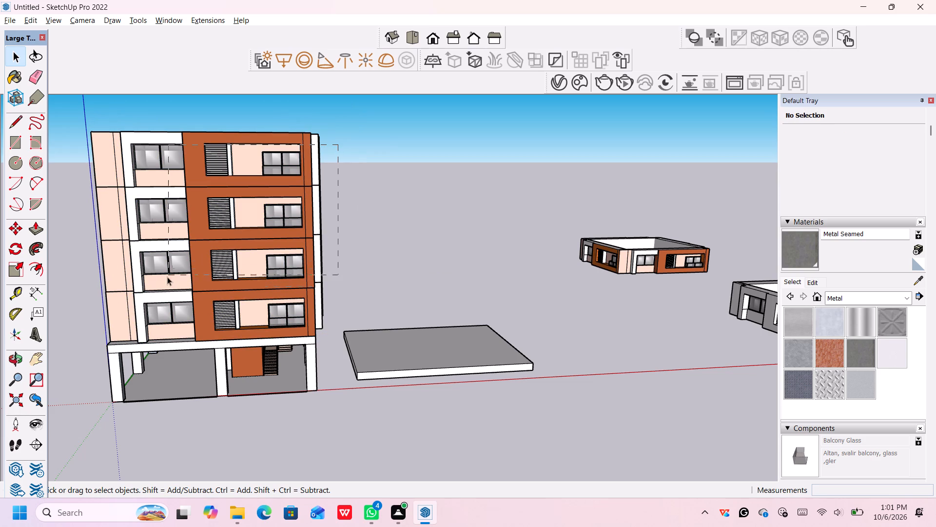
left_click_drag(167, 277, 129, 300)
right_click(136, 280)
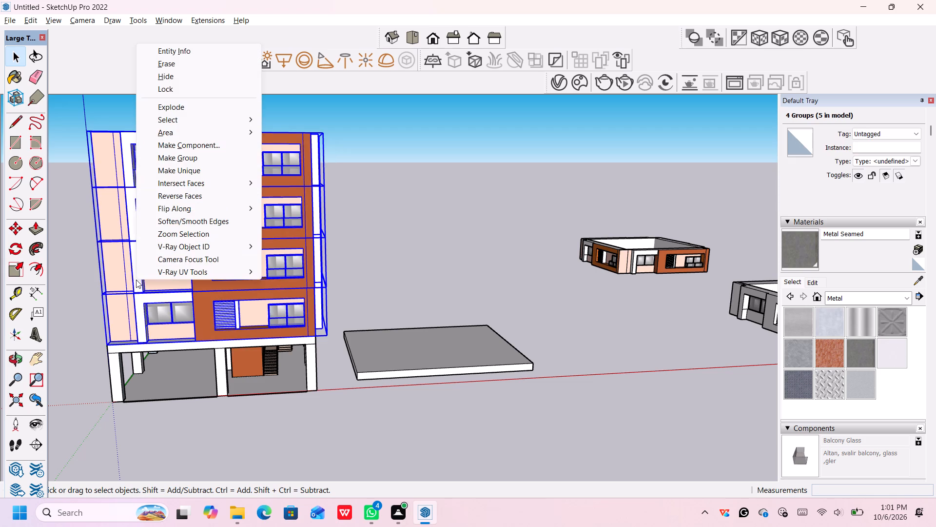
left_click(166, 104)
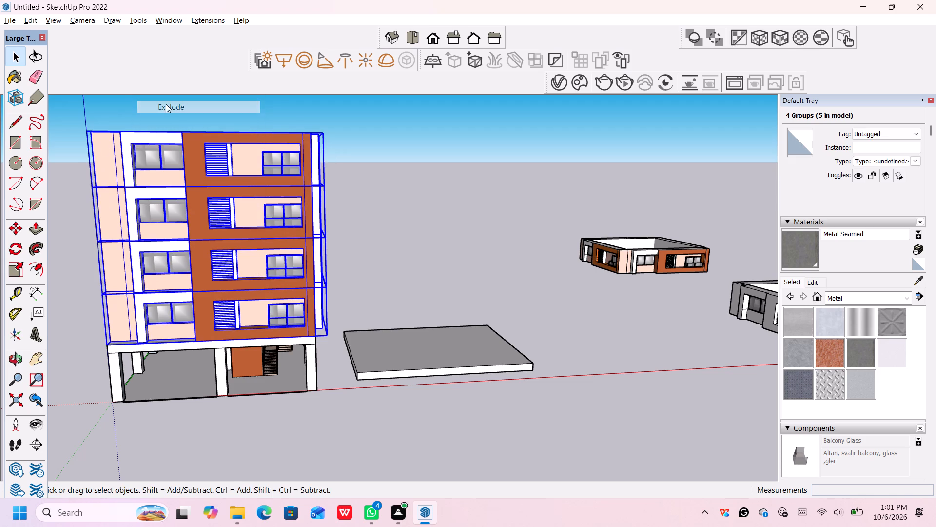
scroll(236, 124, "down", 1)
middle_click_drag(236, 124, 245, 195)
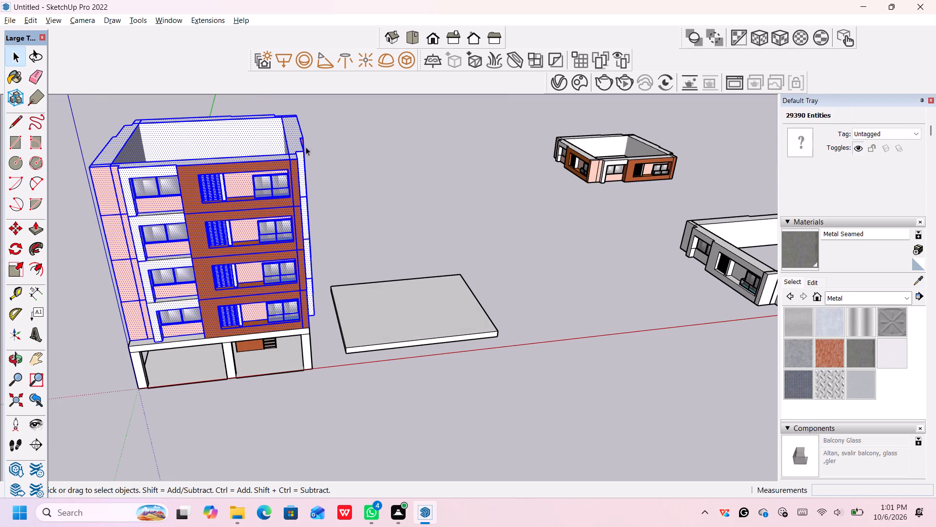
key("space")
left_click(378, 200)
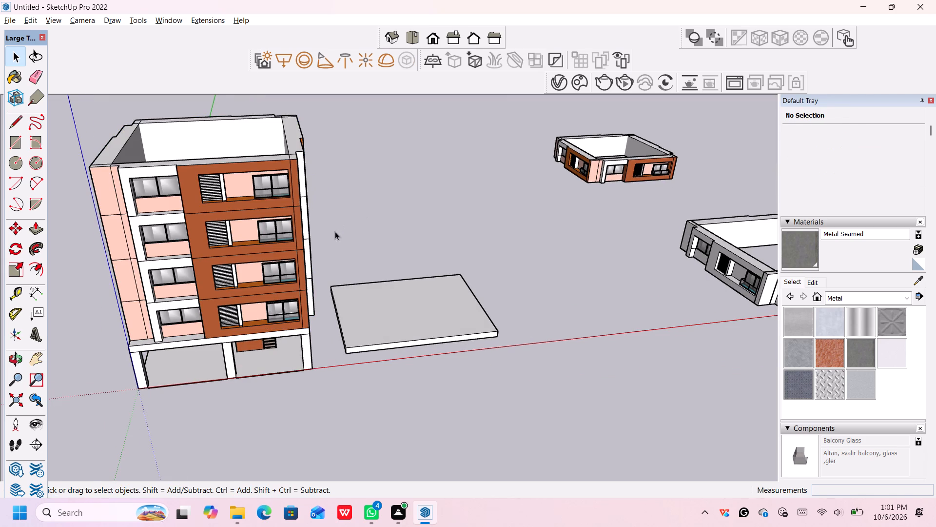
Draw a vertical line about 12' 2 3/16" from the top louvred opening's lower outer corner to the upper corner of the opening below.
middle_click_drag(335, 231, 331, 205)
scroll(239, 218, "up", 5)
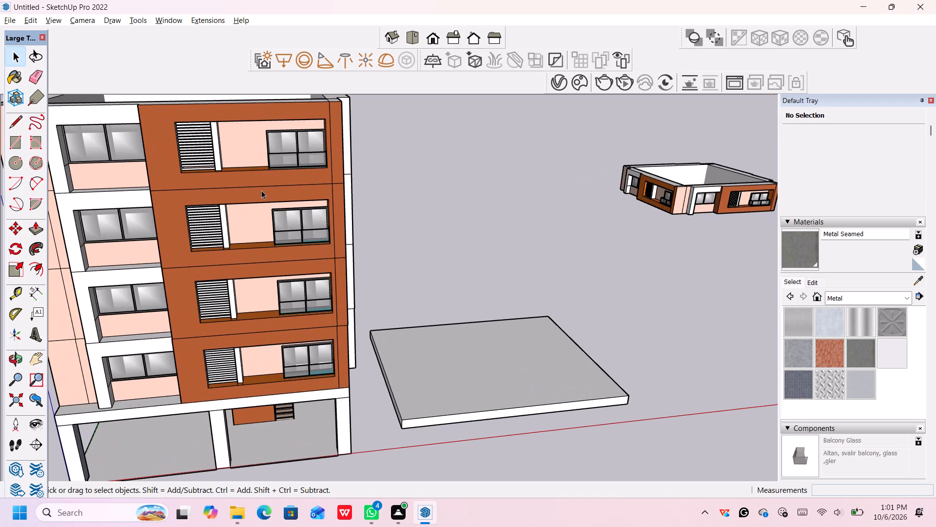
left_click(261, 190)
scroll(242, 202, "up", 5)
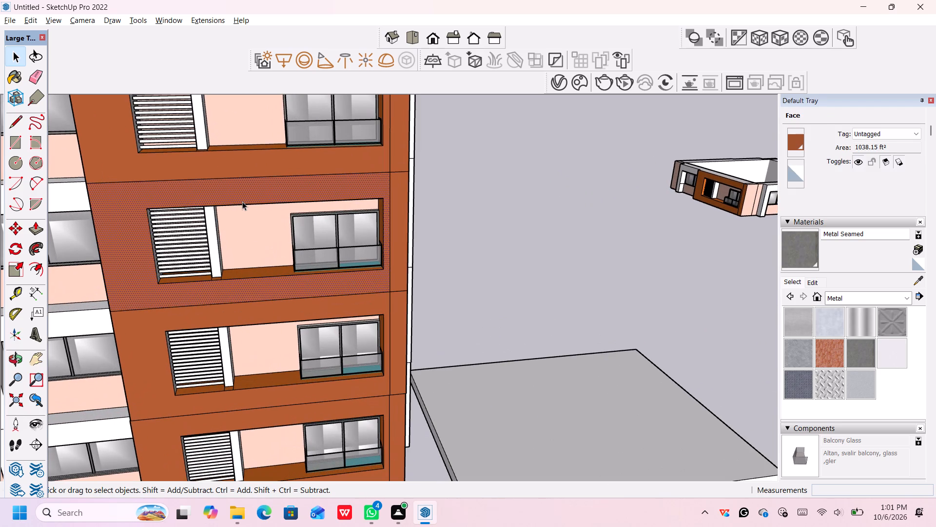
key("Escape")
scroll(243, 200, "down", 4)
middle_click_drag(243, 198, 228, 150)
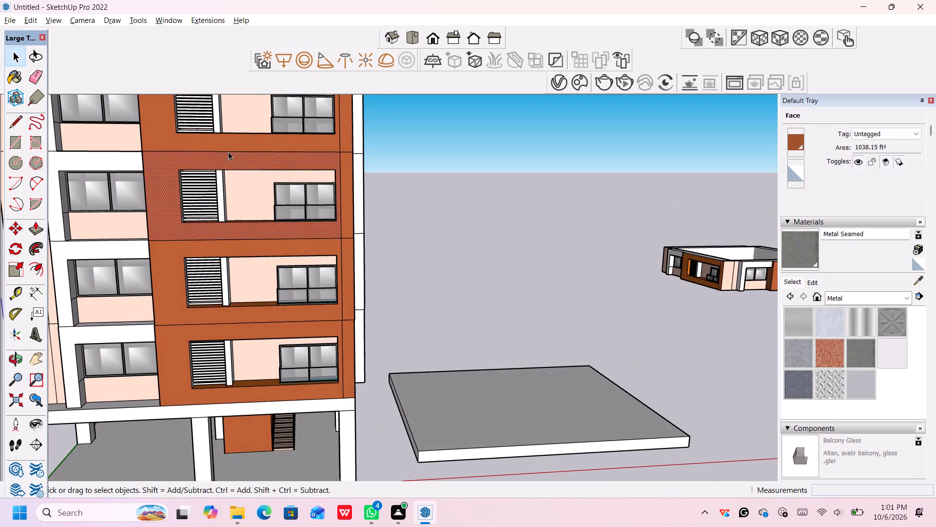
scroll(198, 155, "up", 1)
middle_click_drag(195, 152, 216, 164)
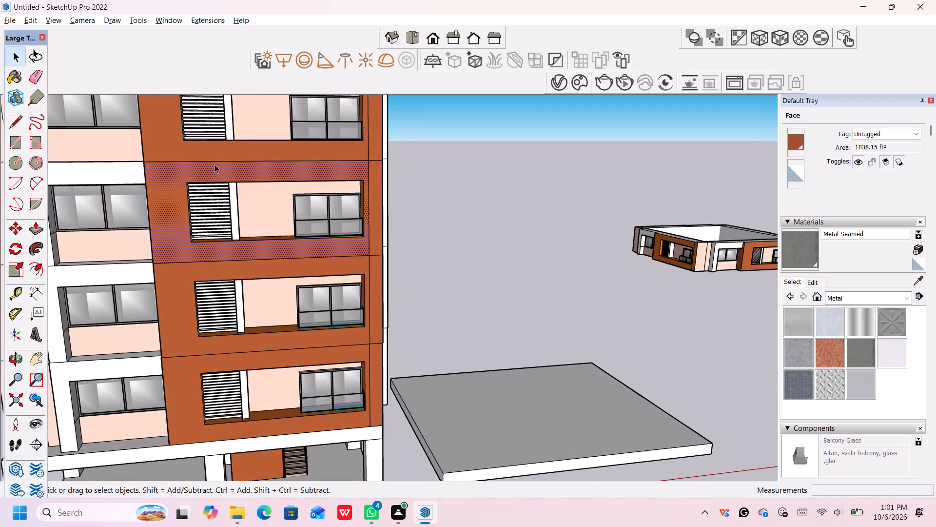
key("l")
key("Return")
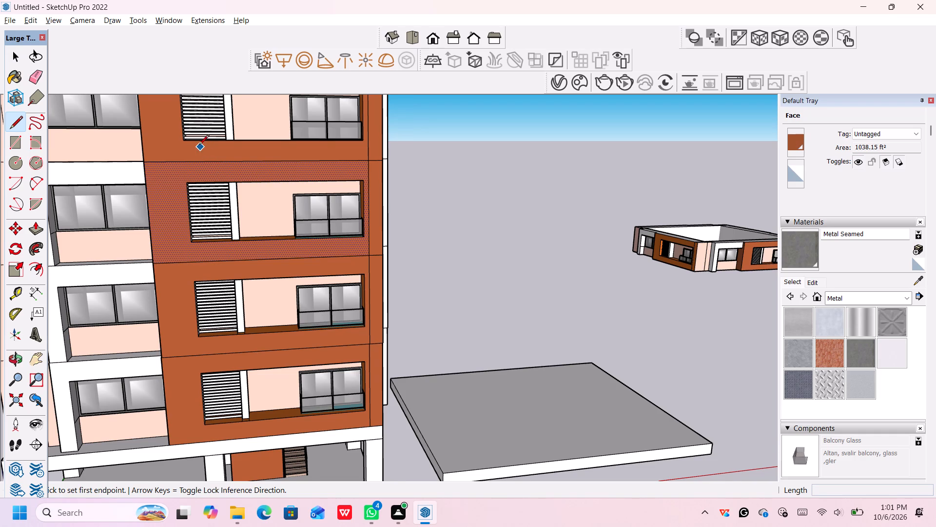
scroll(198, 145, "up", 1)
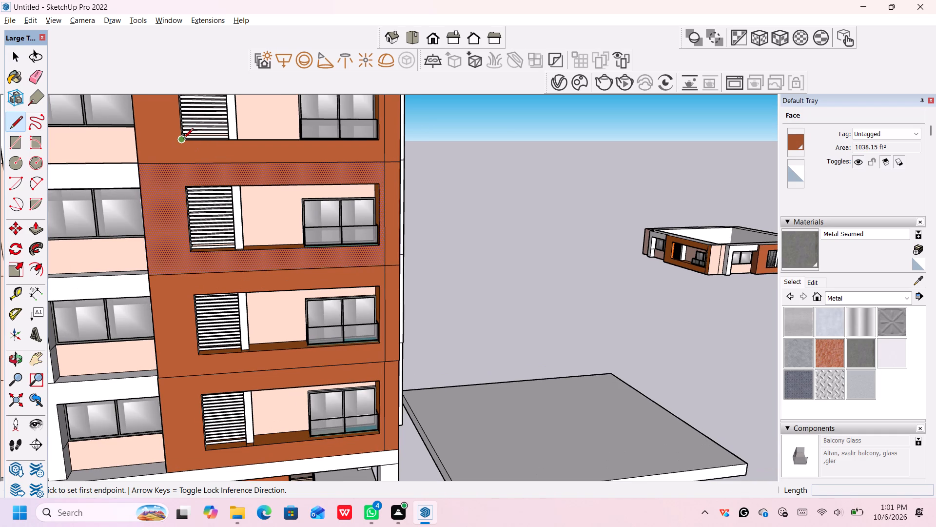
left_click(184, 142)
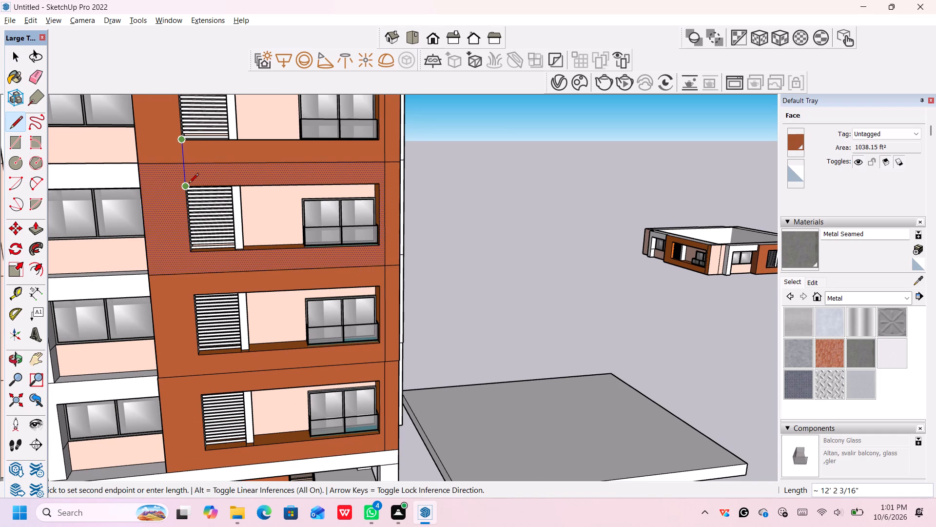
left_click(186, 185)
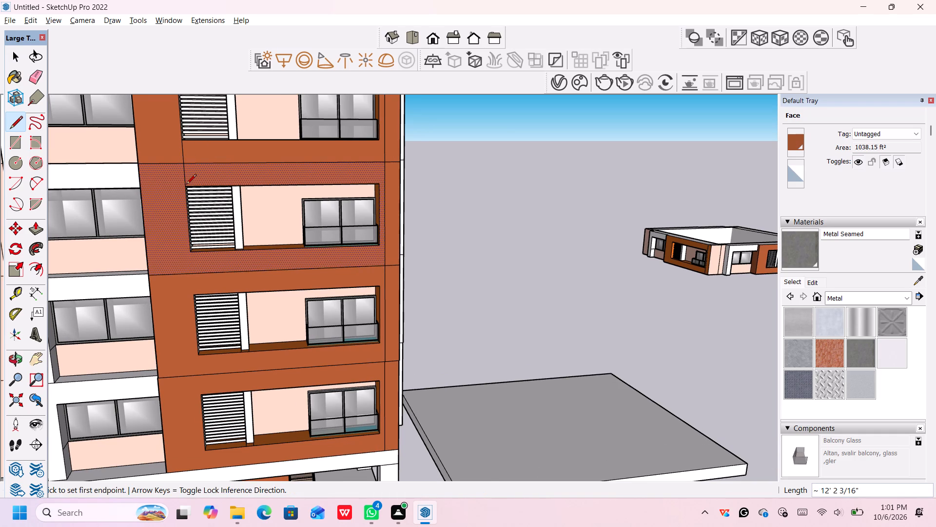
key("space")
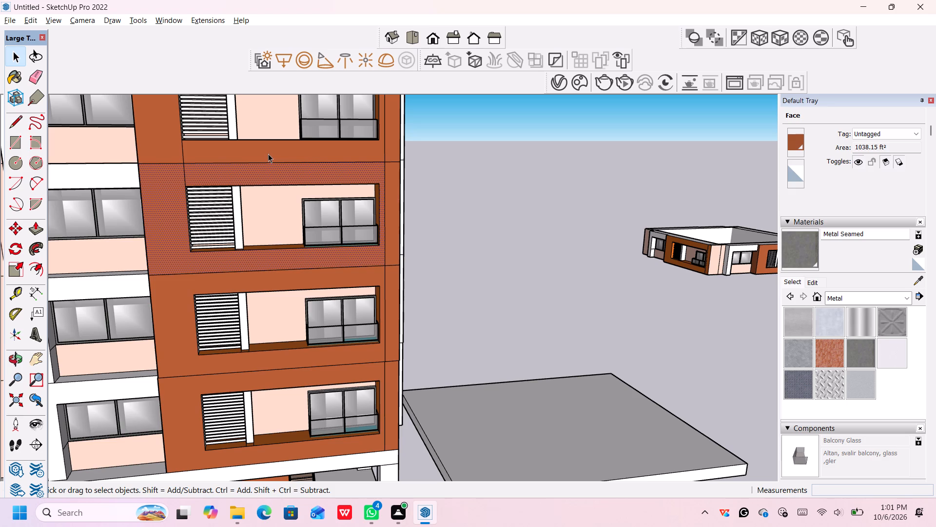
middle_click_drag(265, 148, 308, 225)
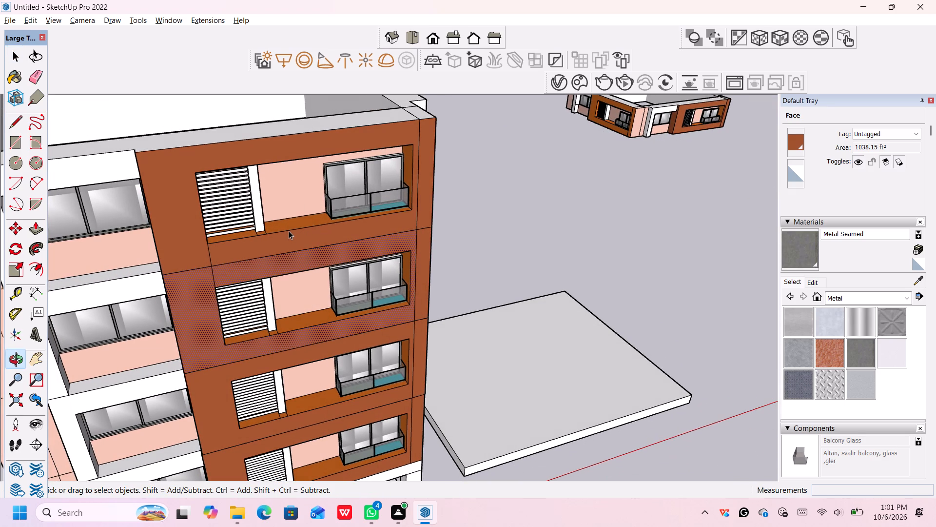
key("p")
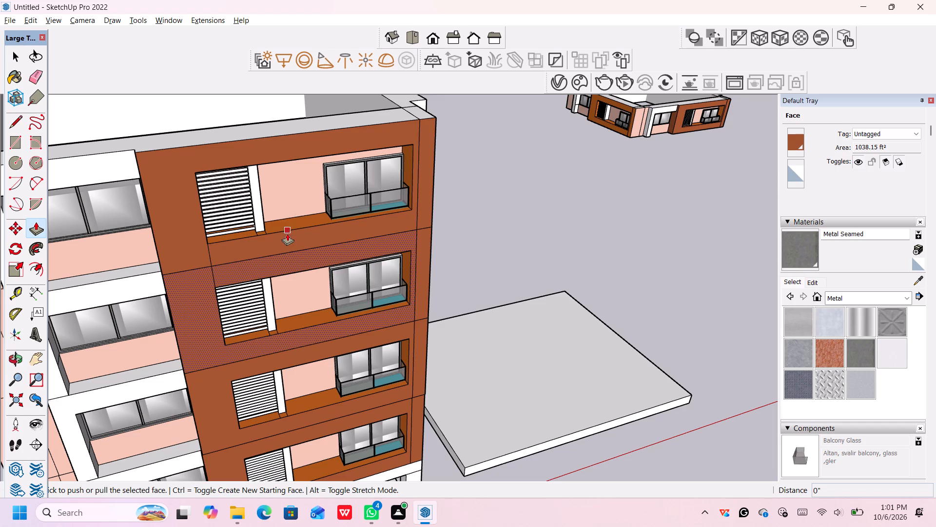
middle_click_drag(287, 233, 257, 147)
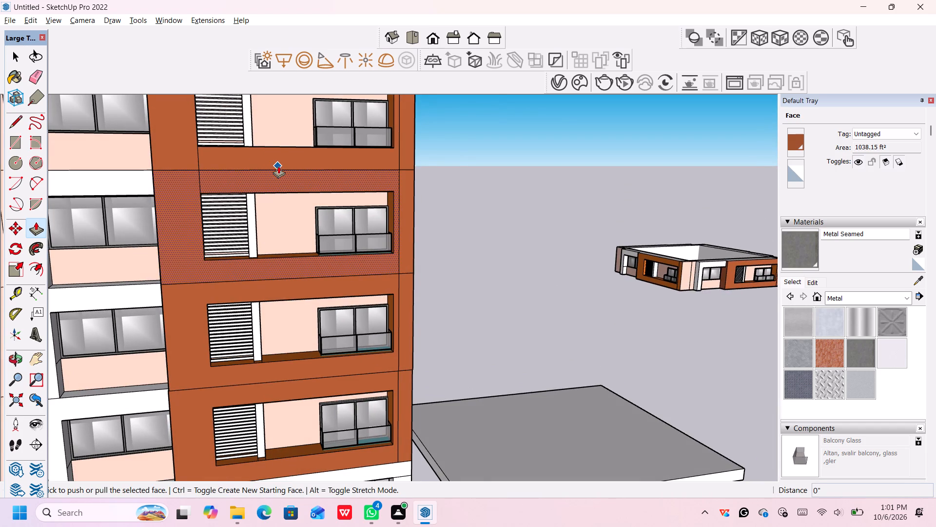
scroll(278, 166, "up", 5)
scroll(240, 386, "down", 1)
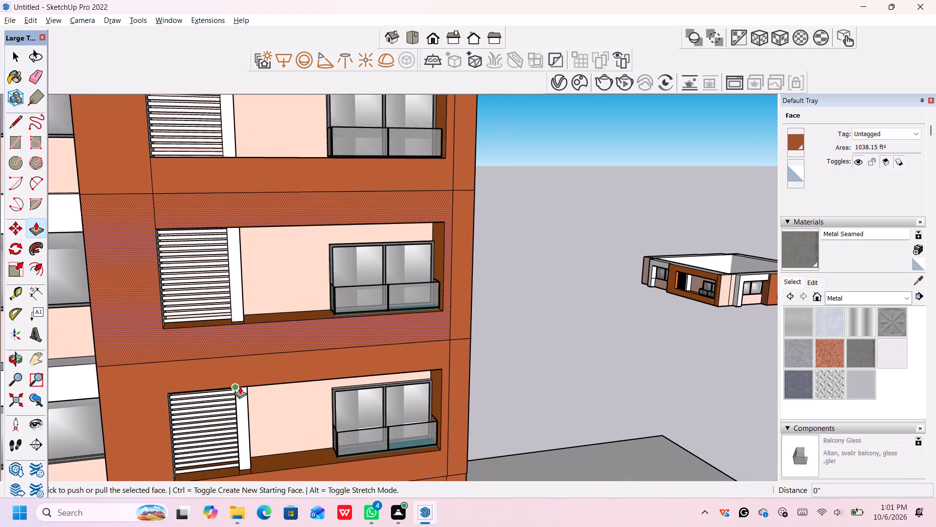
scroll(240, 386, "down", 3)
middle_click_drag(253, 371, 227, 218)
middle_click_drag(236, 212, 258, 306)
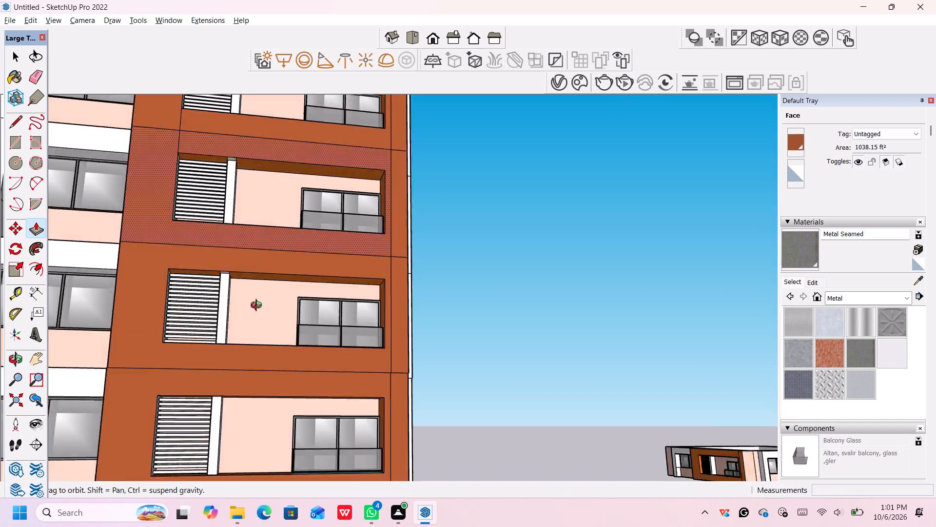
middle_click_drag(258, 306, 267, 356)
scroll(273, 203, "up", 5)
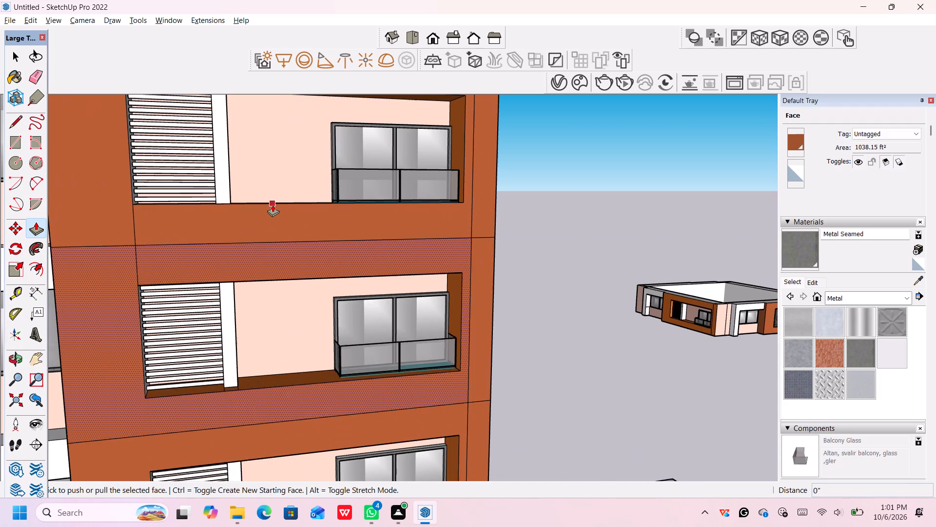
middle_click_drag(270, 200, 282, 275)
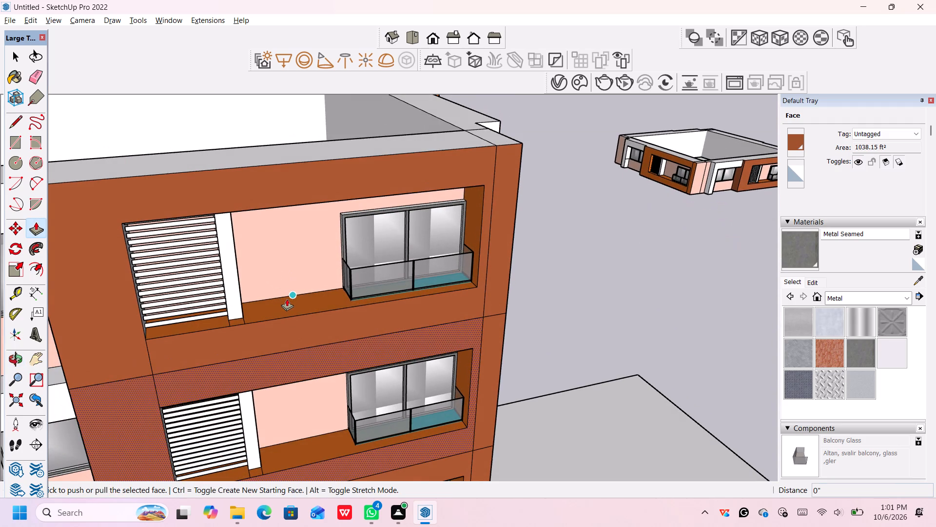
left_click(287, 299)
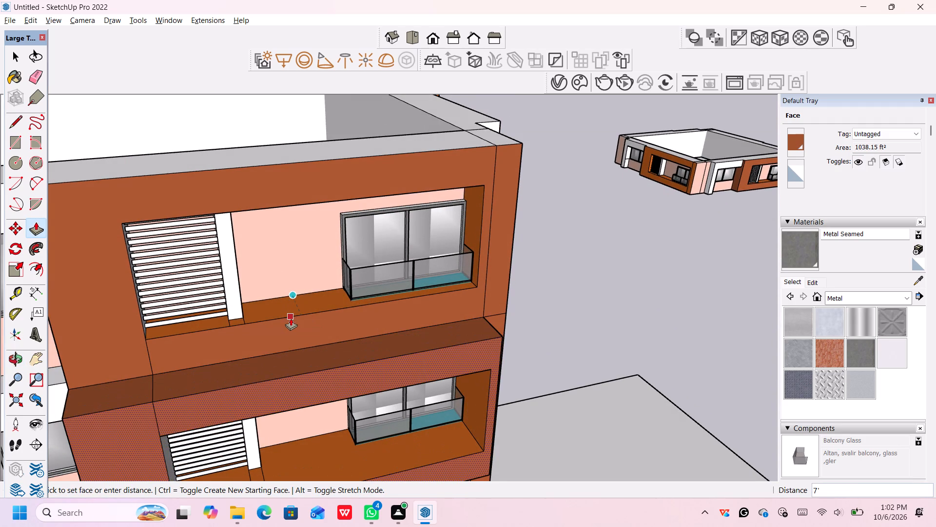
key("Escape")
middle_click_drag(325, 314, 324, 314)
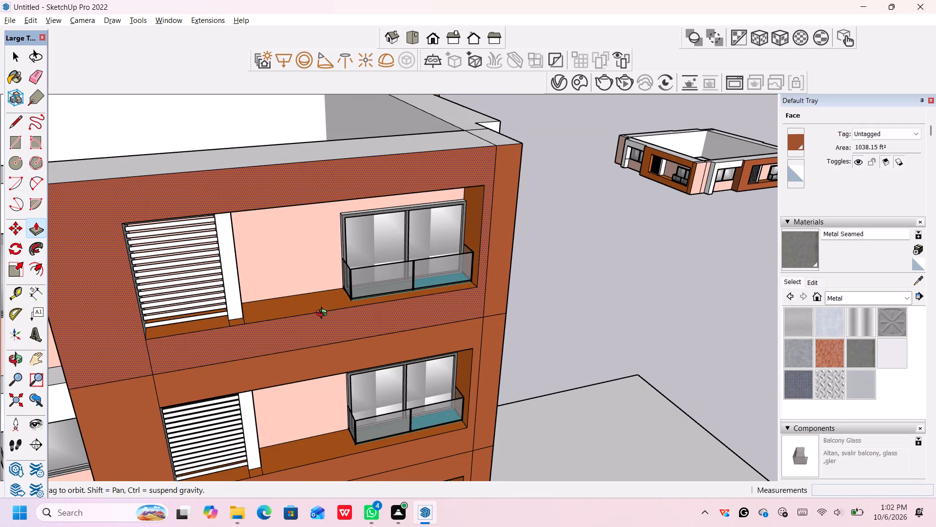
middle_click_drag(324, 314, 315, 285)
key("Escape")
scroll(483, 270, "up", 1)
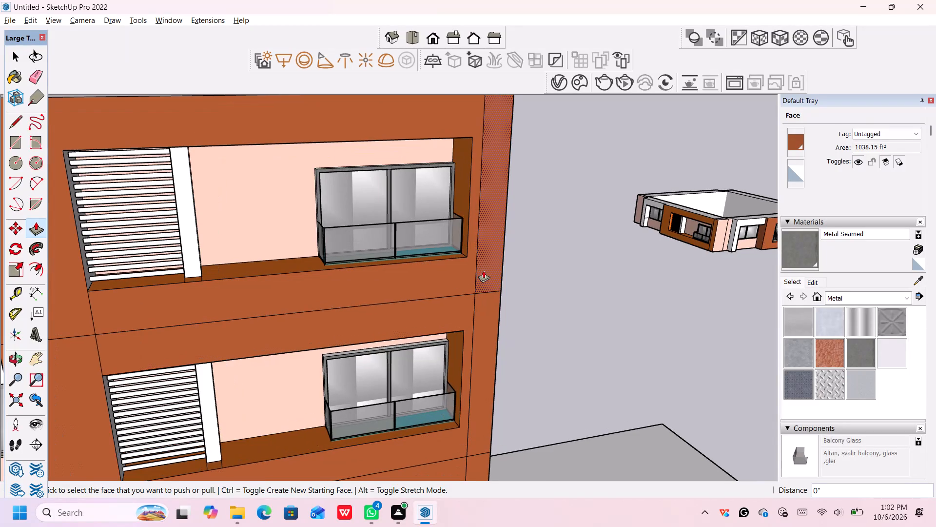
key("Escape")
Draw a line about 1' 7 7/16" from the top balcony opening's lower corner to the adjacent vertical edge on the brown facade.
scroll(470, 281, "down", 1)
middle_click_drag(470, 280, 462, 264)
key("space")
key("l")
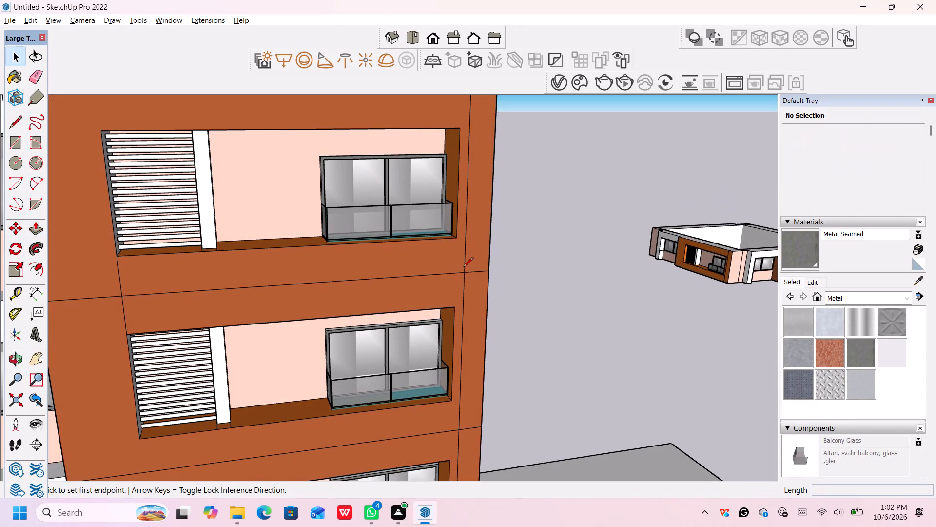
key("Return")
left_click(456, 239)
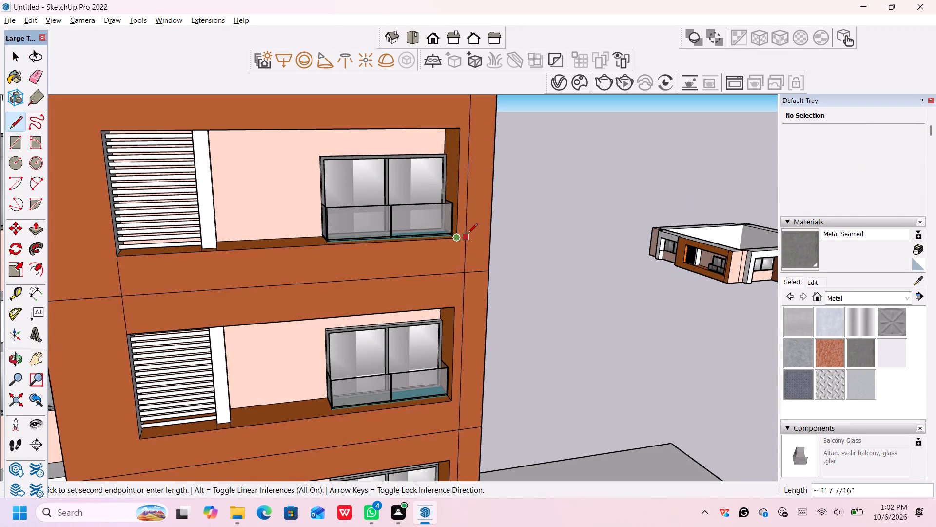
left_click(466, 236)
key("space")
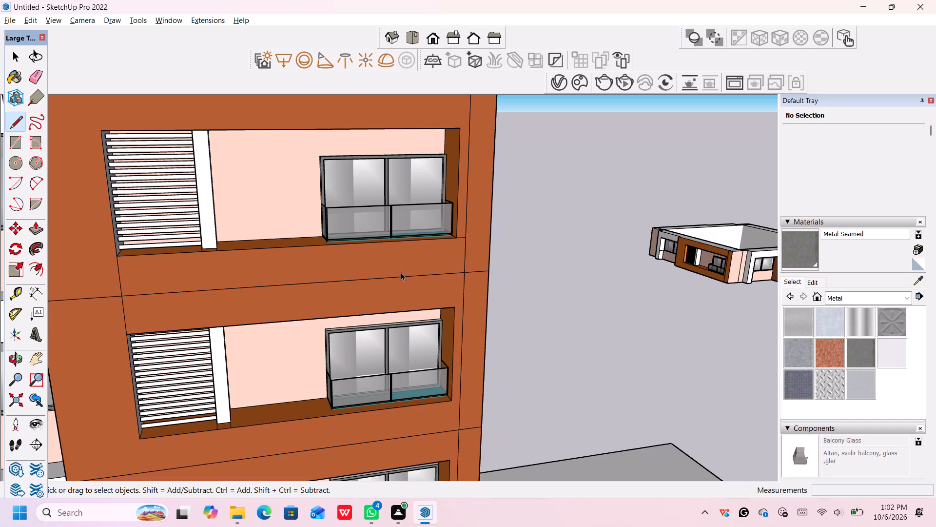
Push the brown strip between the top balcony opening and the storey joint inward 6'.
key("p")
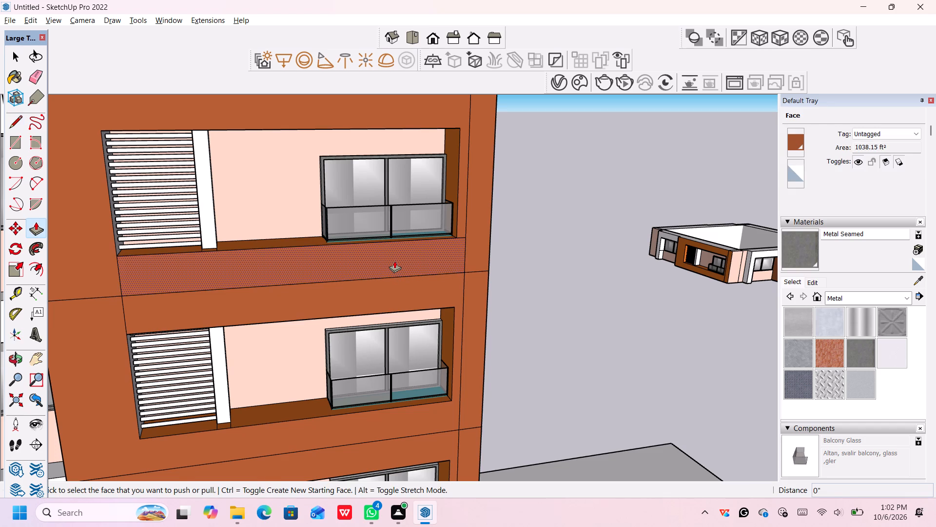
left_click(393, 260)
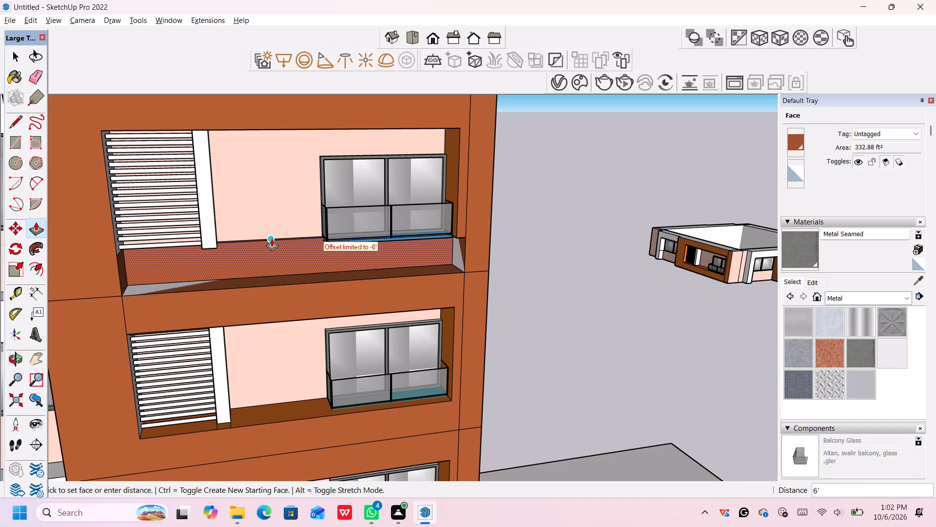
left_click(272, 239)
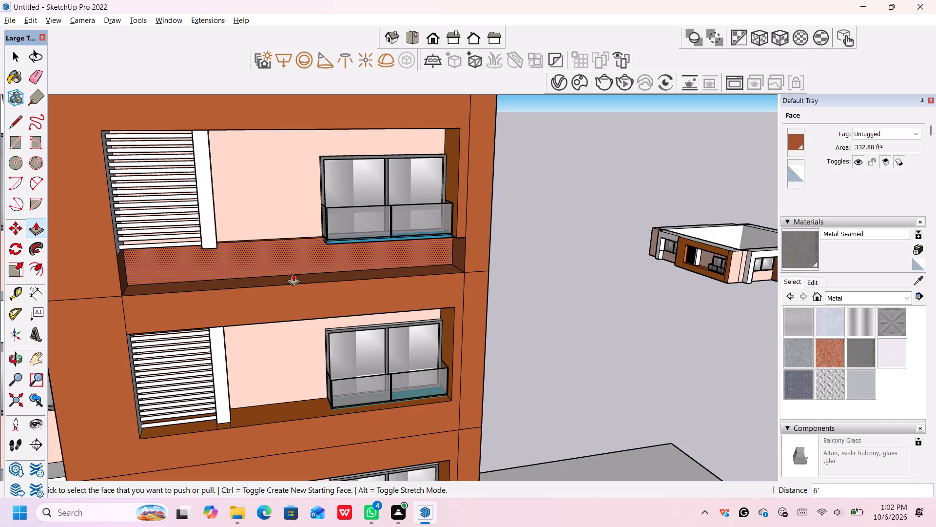
middle_click_drag(306, 274, 352, 323)
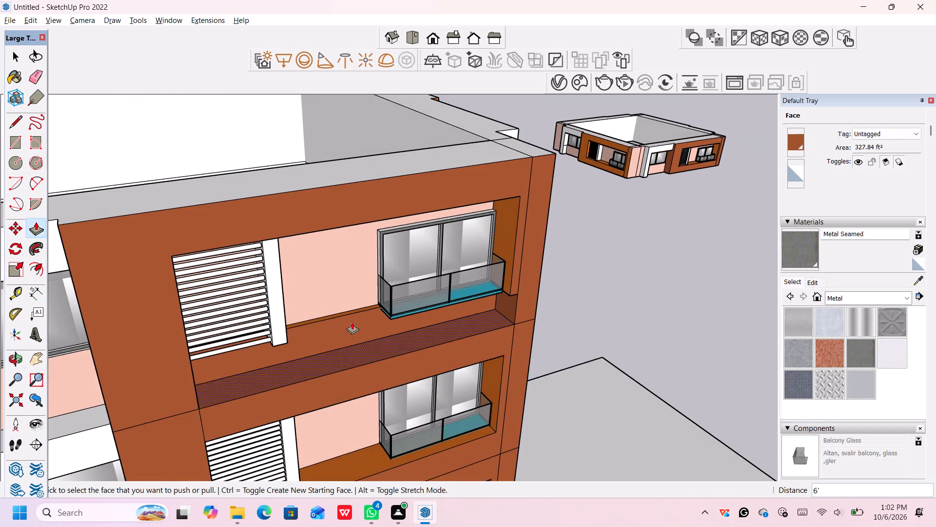
middle_click_drag(342, 336, 356, 358)
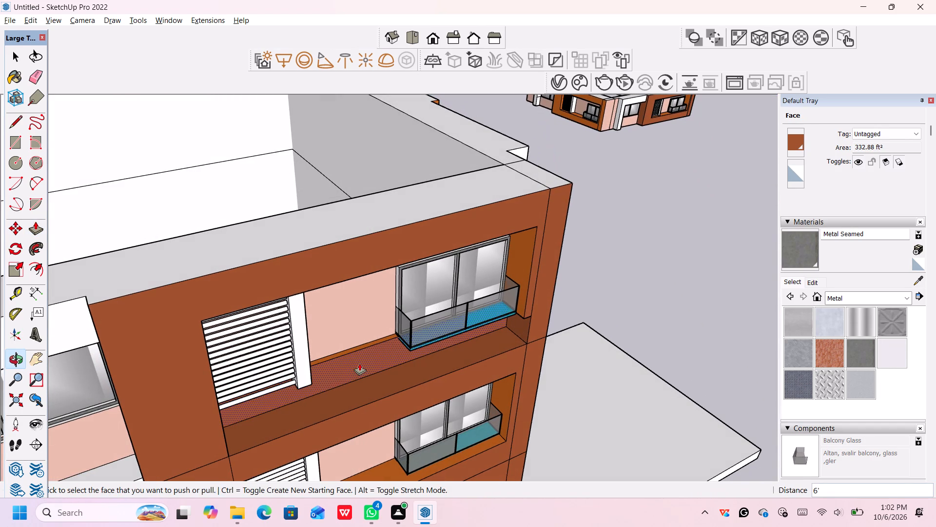
Push the brown strip below the top balcony opening inward a further 1'.
left_click(359, 363)
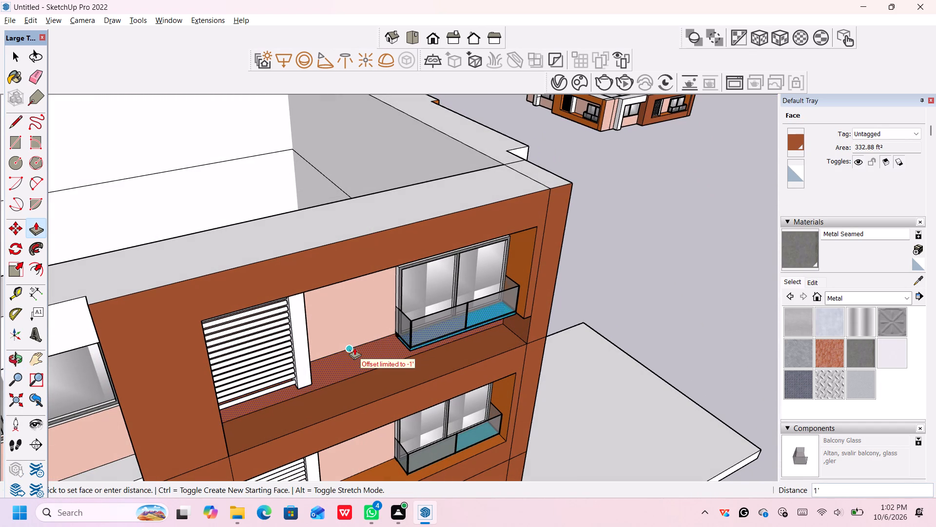
left_click(354, 347)
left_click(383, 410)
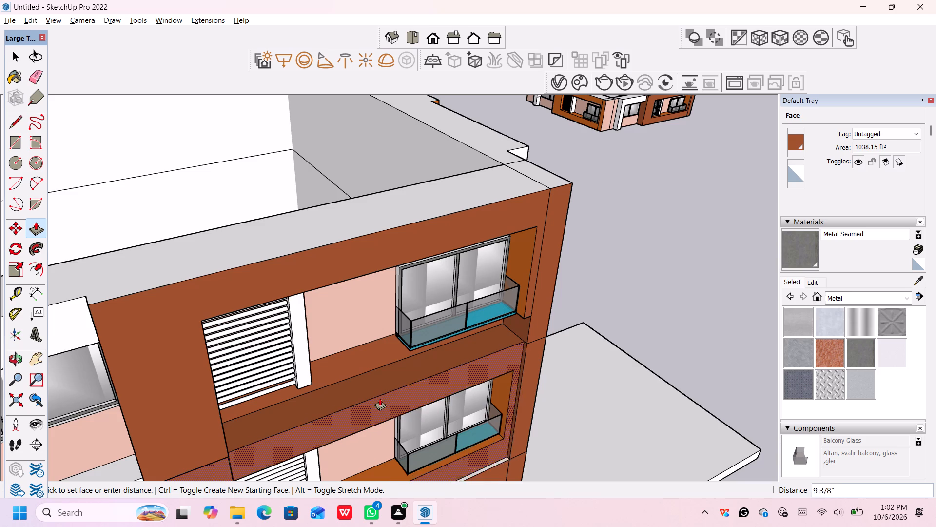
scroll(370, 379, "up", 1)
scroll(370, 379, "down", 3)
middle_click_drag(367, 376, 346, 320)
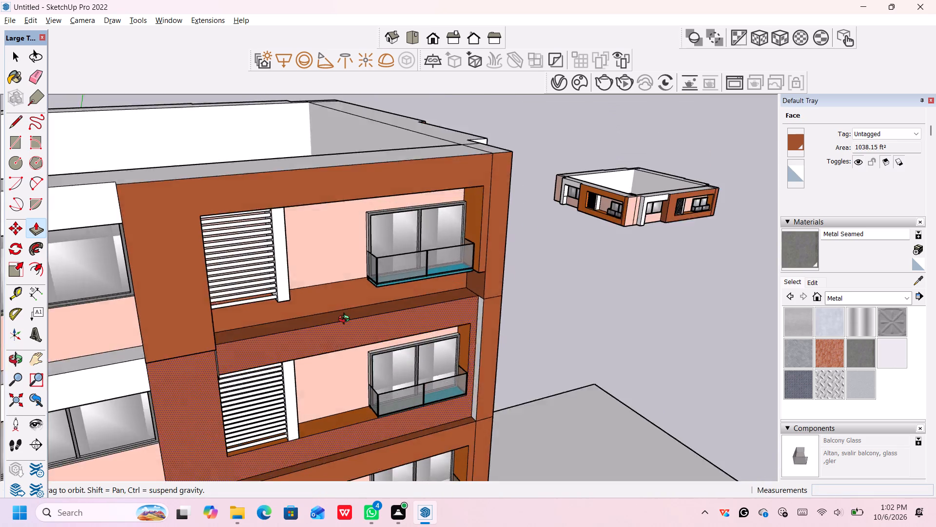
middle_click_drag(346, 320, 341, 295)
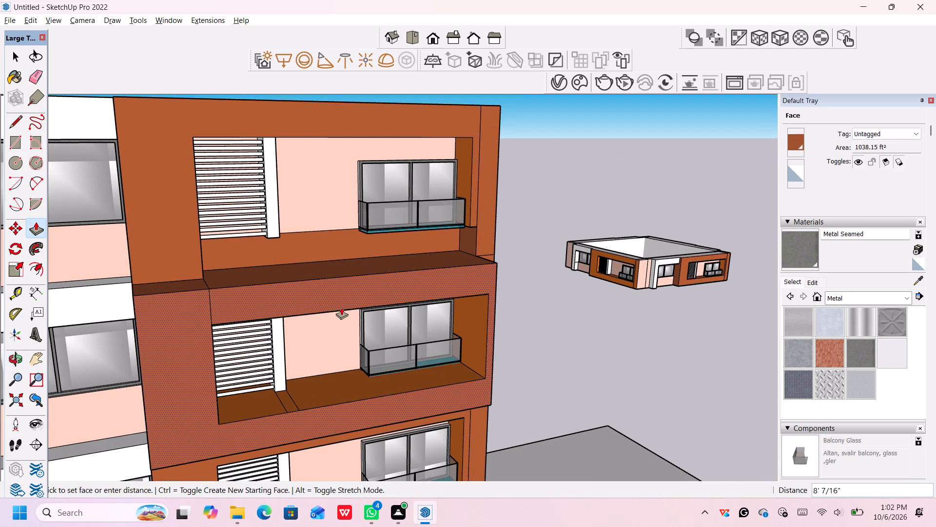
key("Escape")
Draw a vertical line about 42' 2 1/4" from the second-from-top louvred opening's lower outer corner to the lowest louvred opening's upper corner.
scroll(319, 321, "down", 1)
middle_click_drag(266, 293, 259, 289)
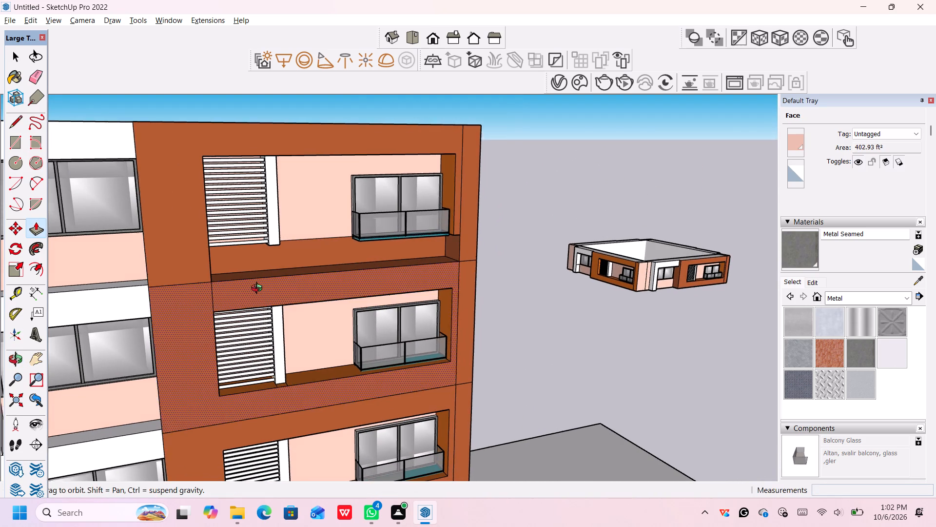
middle_click_drag(259, 289, 250, 284)
scroll(252, 280, "up", 1)
key("space")
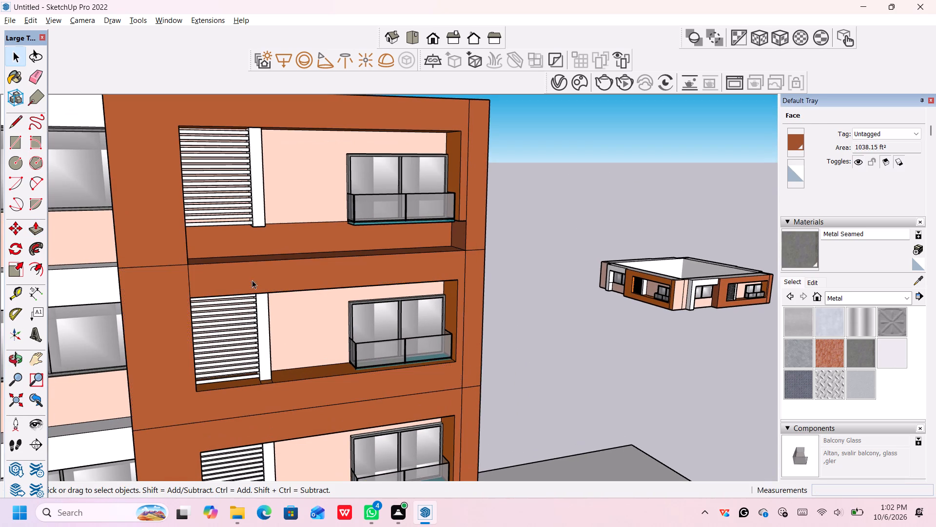
middle_click_drag(242, 280, 228, 269)
scroll(458, 247, "up", 3)
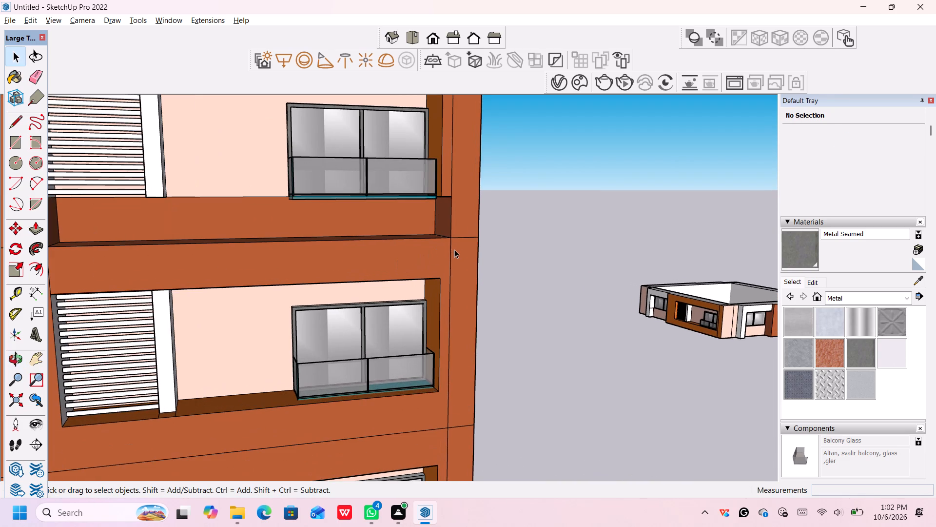
middle_click_drag(368, 261, 390, 277)
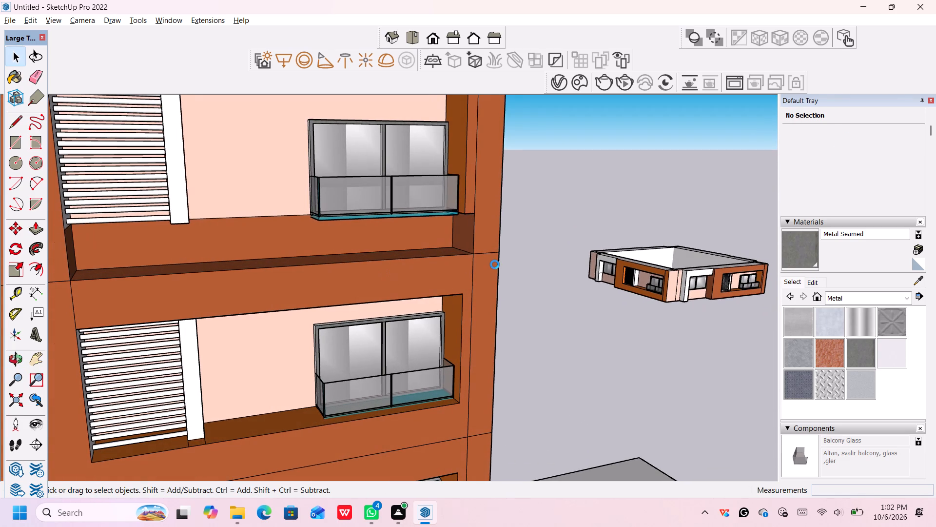
scroll(478, 279, "down", 2)
middle_click_drag(410, 396, 388, 325)
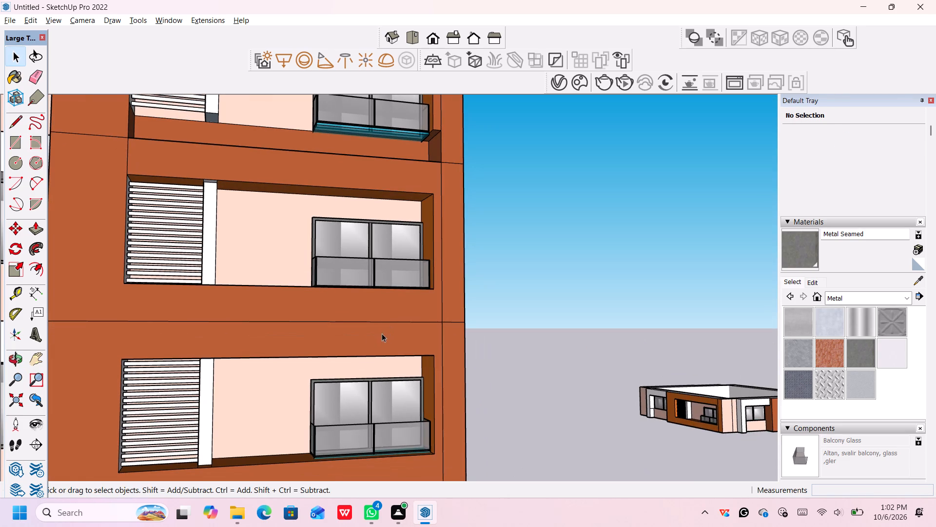
key("l")
key("Return")
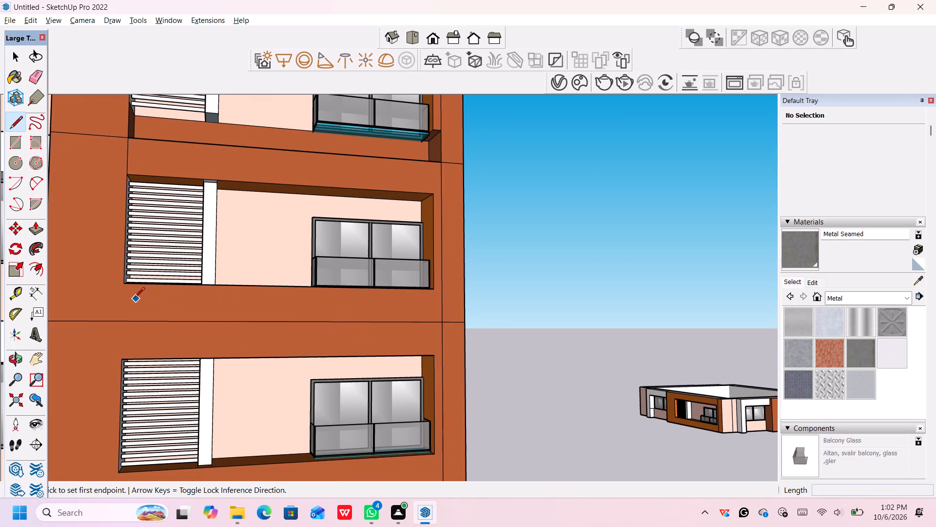
left_click(125, 283)
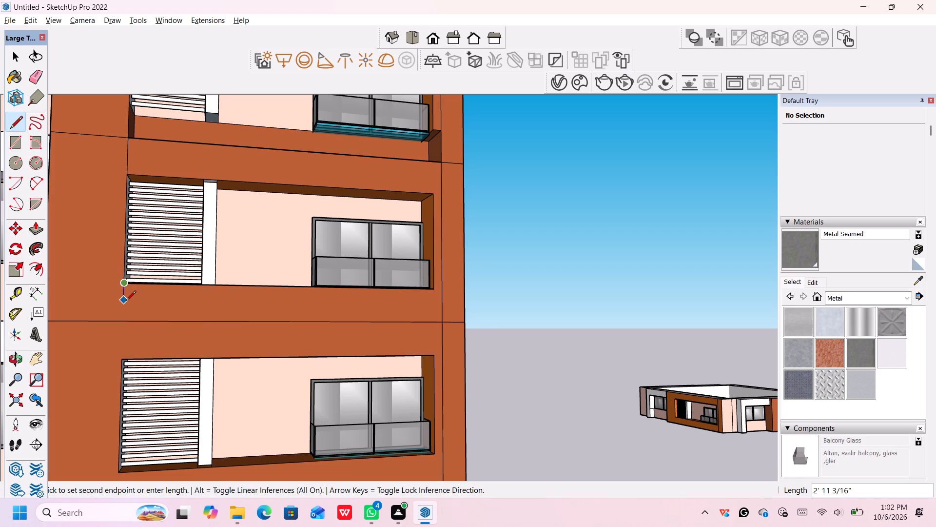
scroll(126, 302, "down", 3)
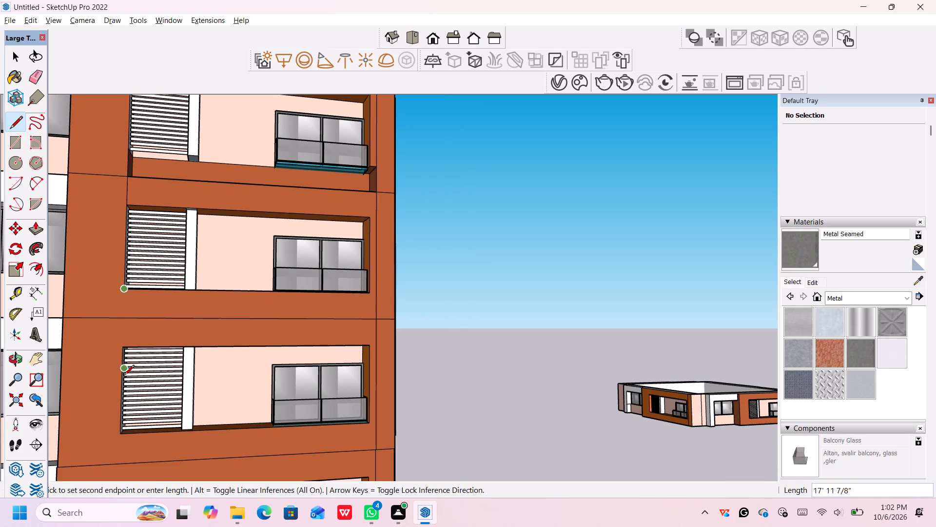
scroll(123, 447, "down", 6)
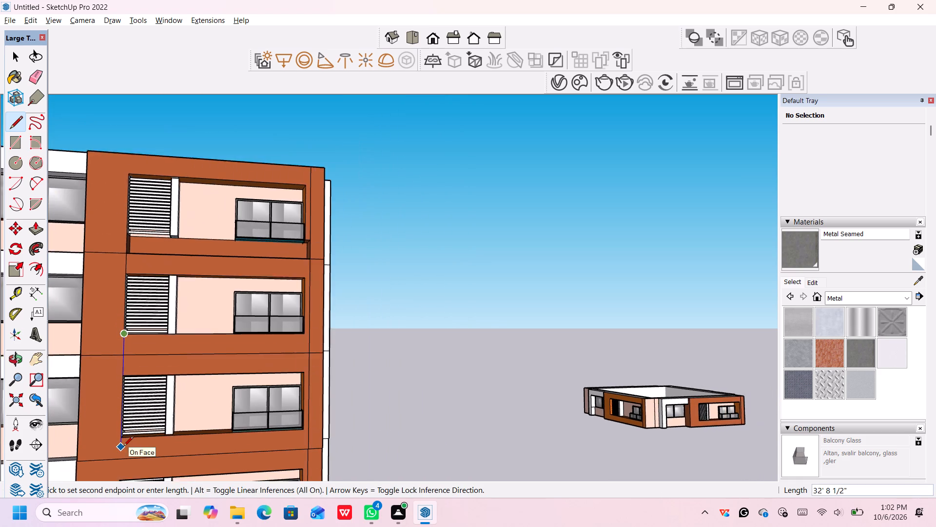
scroll(123, 447, "down", 2)
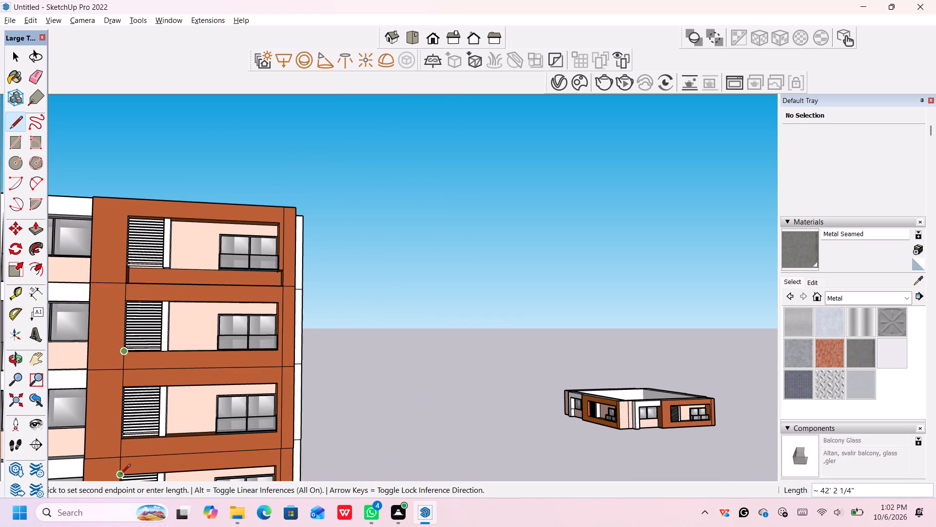
left_click(119, 474)
Draw a line about 1' 7 7/16" from the lowest balcony opening's lower corner to the adjacent vertical edge on the brown facade.
scroll(182, 427, "down", 7)
middle_click_drag(205, 423, 204, 418)
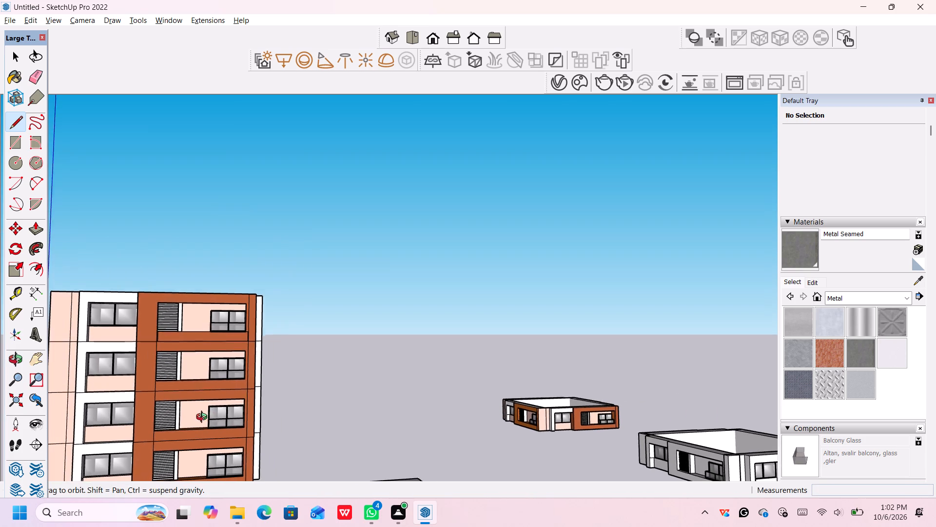
middle_click_drag(204, 418, 212, 341)
scroll(199, 352, "up", 2)
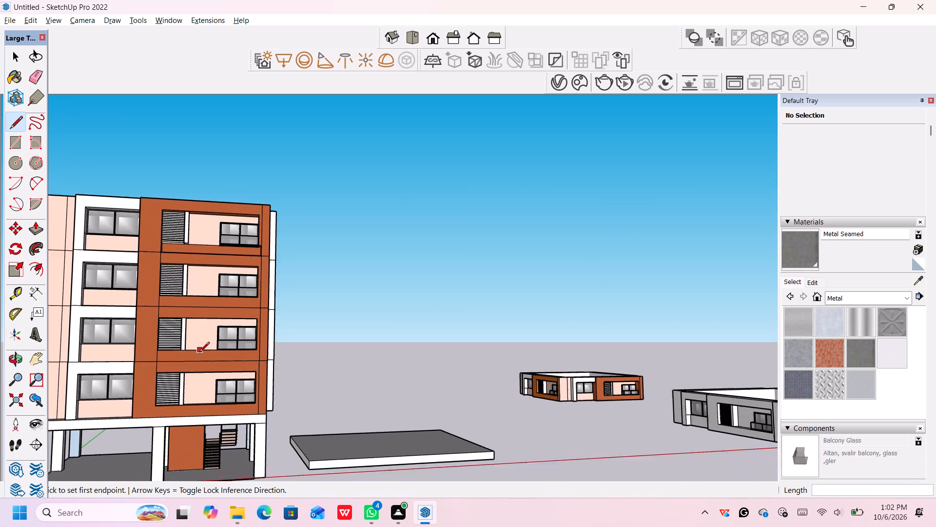
middle_click_drag(199, 354, 199, 391)
scroll(157, 266, "up", 5)
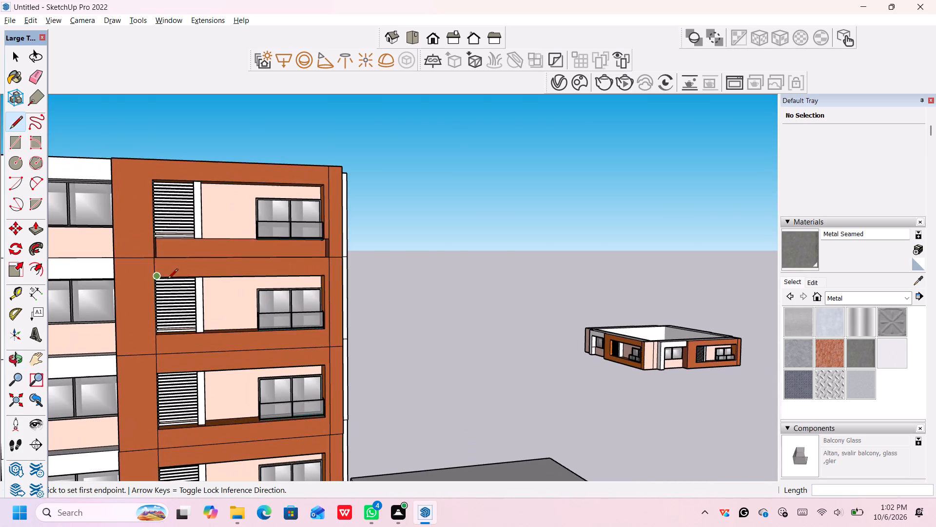
scroll(327, 264, "up", 2)
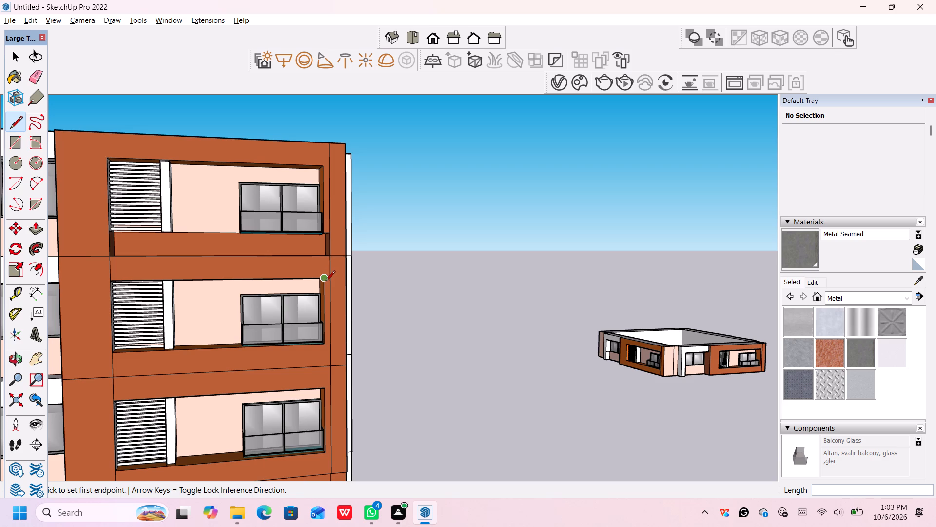
middle_click_drag(324, 280, 320, 280)
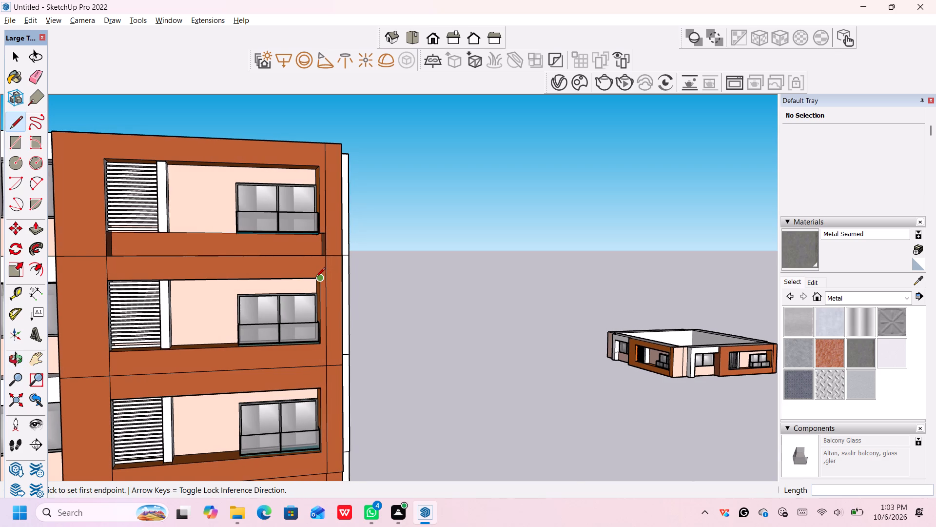
scroll(315, 278, "down", 5)
middle_click(315, 278)
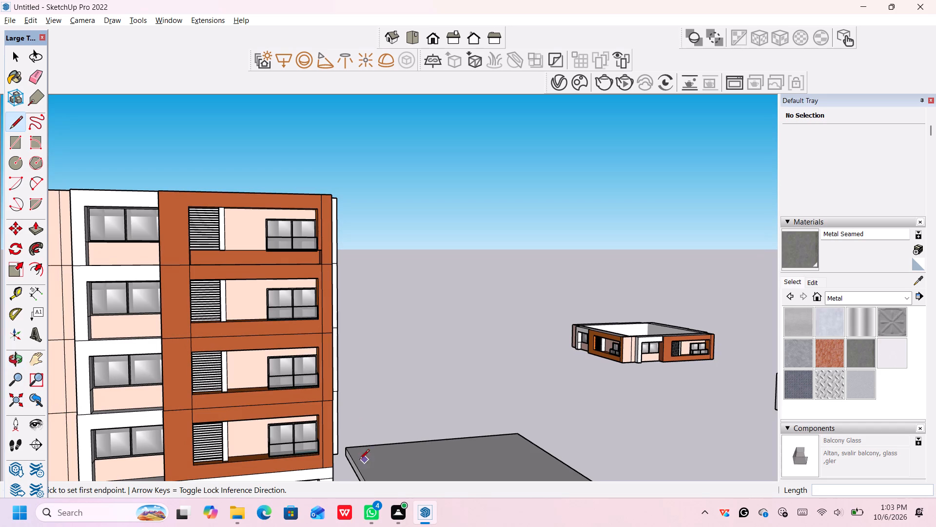
scroll(318, 457, "up", 5)
left_click(319, 456)
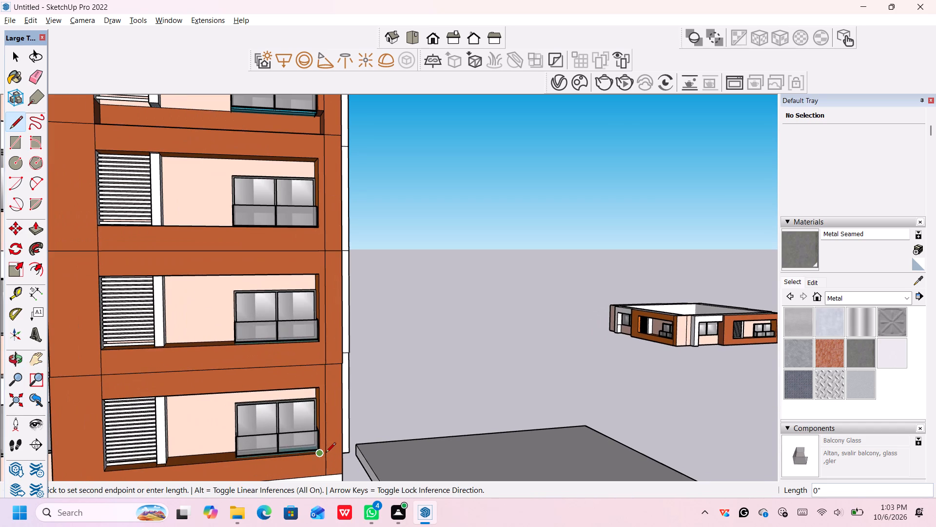
scroll(326, 453, "up", 3)
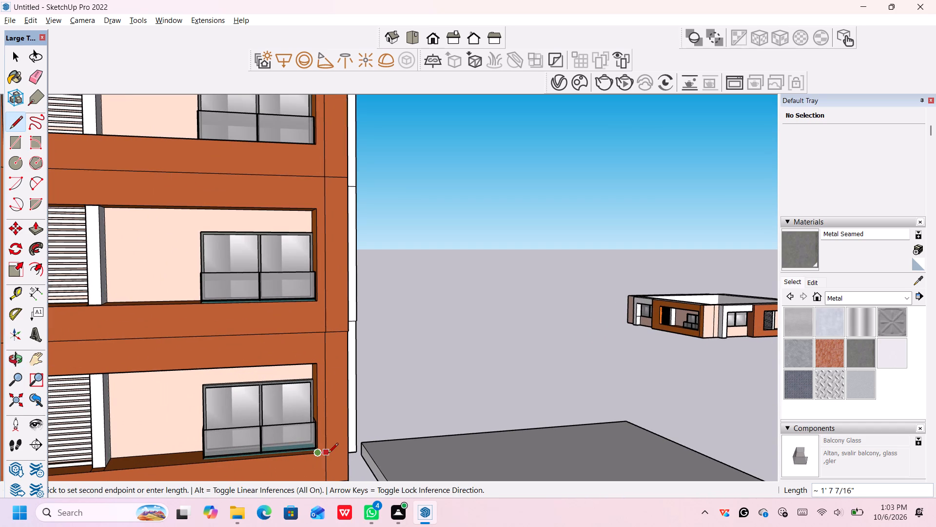
left_click(328, 454)
key("space")
Push the brown face around the second-from-top balcony opening inward 6'.
scroll(348, 405, "down", 5)
scroll(376, 362, "down", 2)
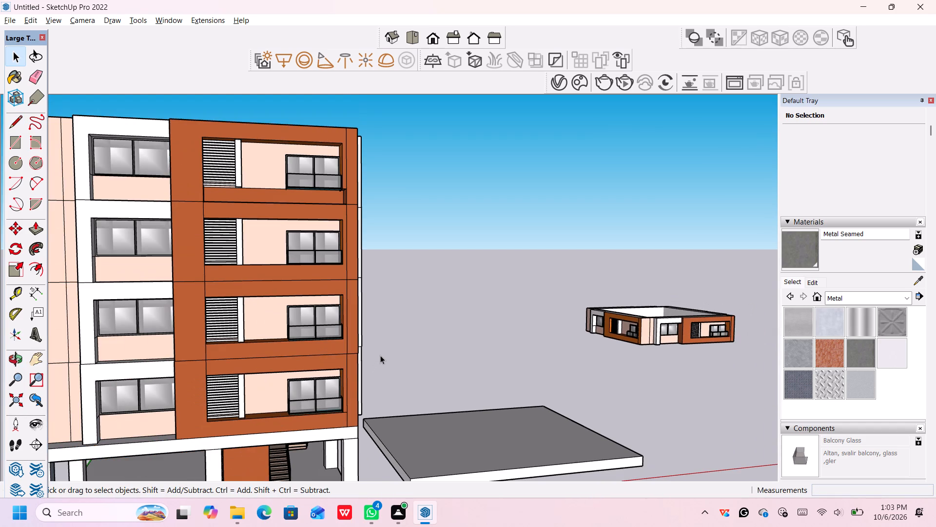
key("p")
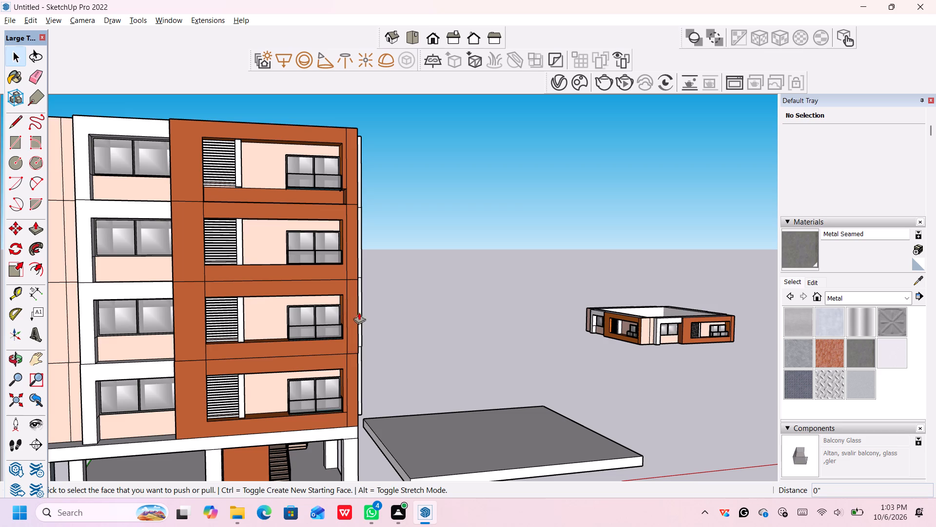
scroll(233, 215, "up", 4)
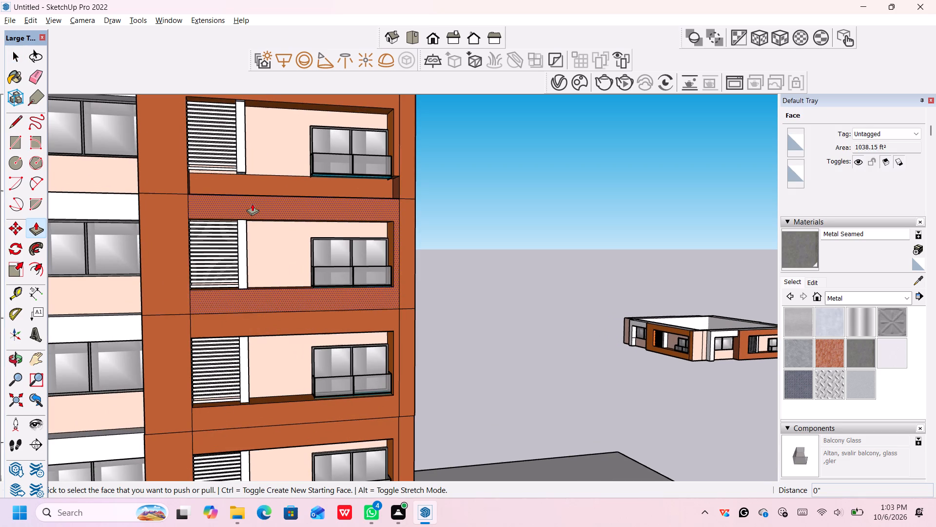
left_click(252, 203)
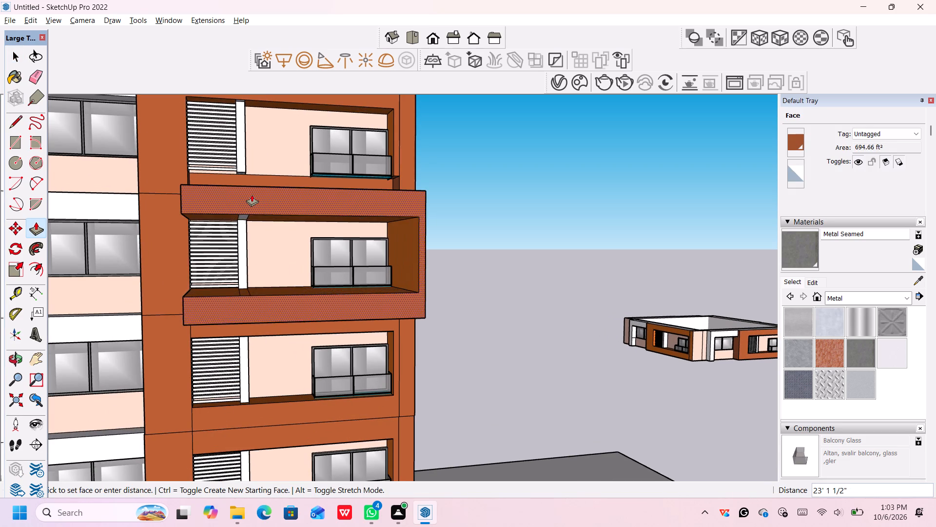
scroll(252, 194, "down", 4)
middle_click_drag(252, 193, 270, 361)
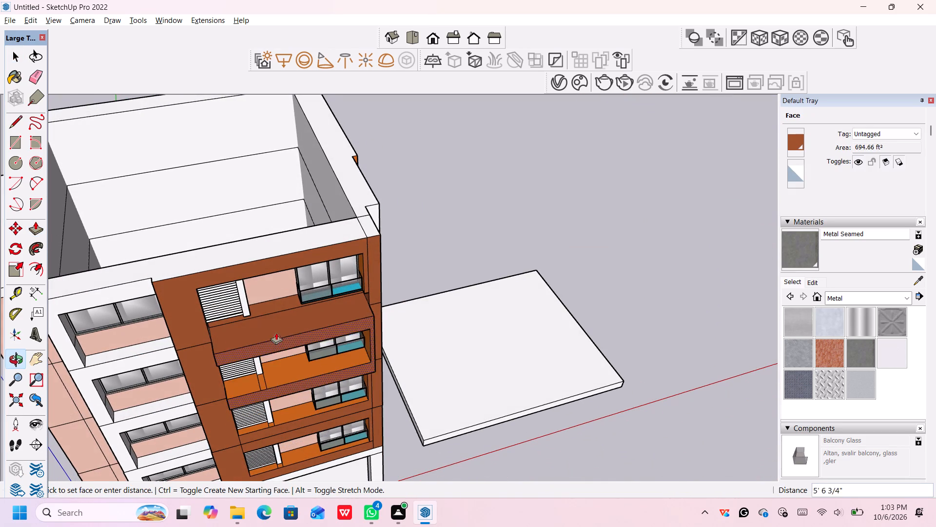
left_click(273, 297)
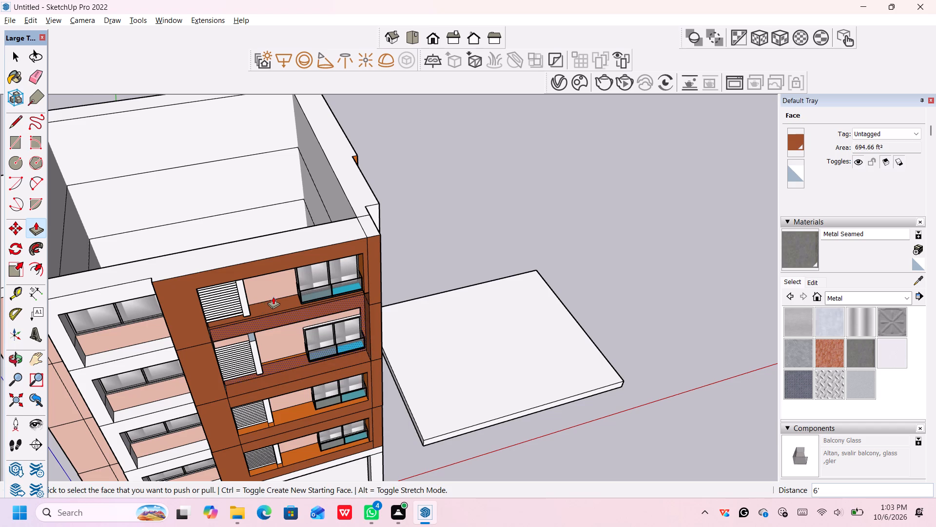
Push the recessed brown face around the second-from-top balcony opening inward a further 1'.
middle_click_drag(275, 321, 272, 278)
scroll(273, 281, "up", 2)
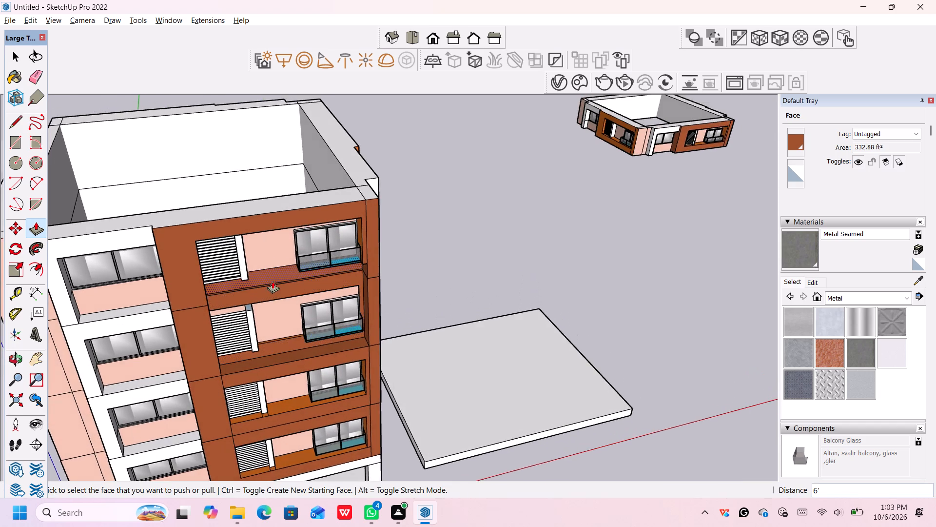
scroll(273, 281, "up", 10)
middle_click_drag(266, 293, 264, 287)
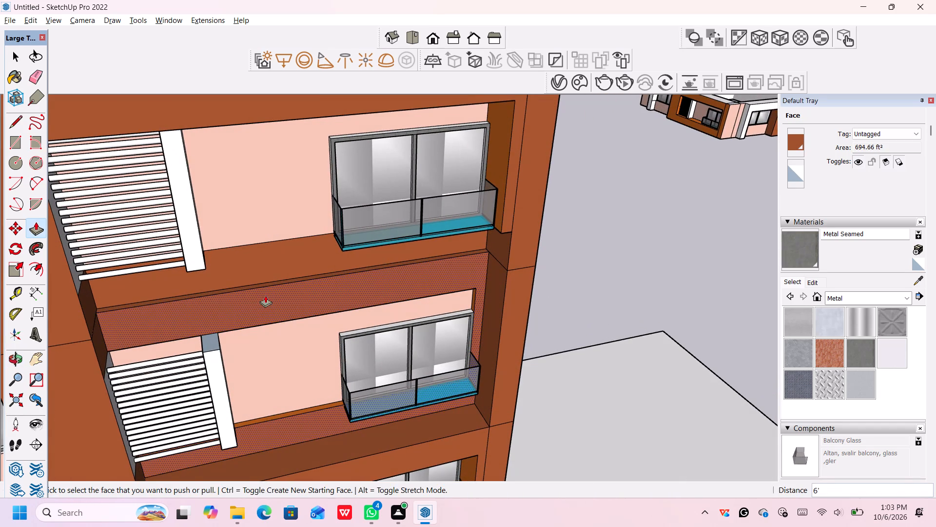
left_click(265, 296)
left_click(265, 279)
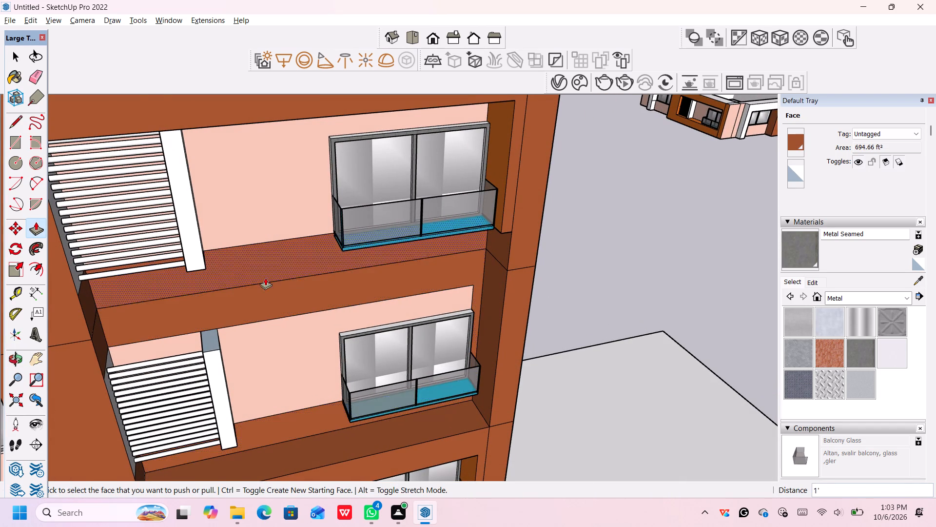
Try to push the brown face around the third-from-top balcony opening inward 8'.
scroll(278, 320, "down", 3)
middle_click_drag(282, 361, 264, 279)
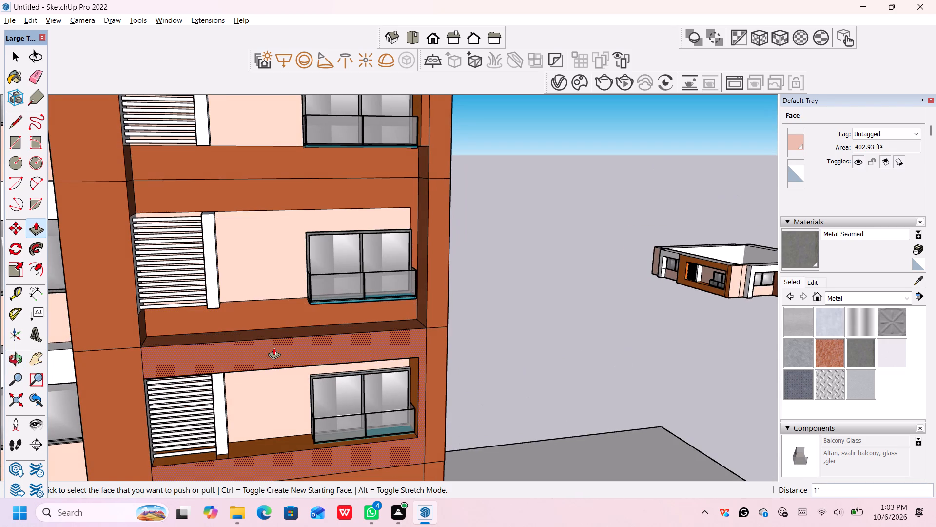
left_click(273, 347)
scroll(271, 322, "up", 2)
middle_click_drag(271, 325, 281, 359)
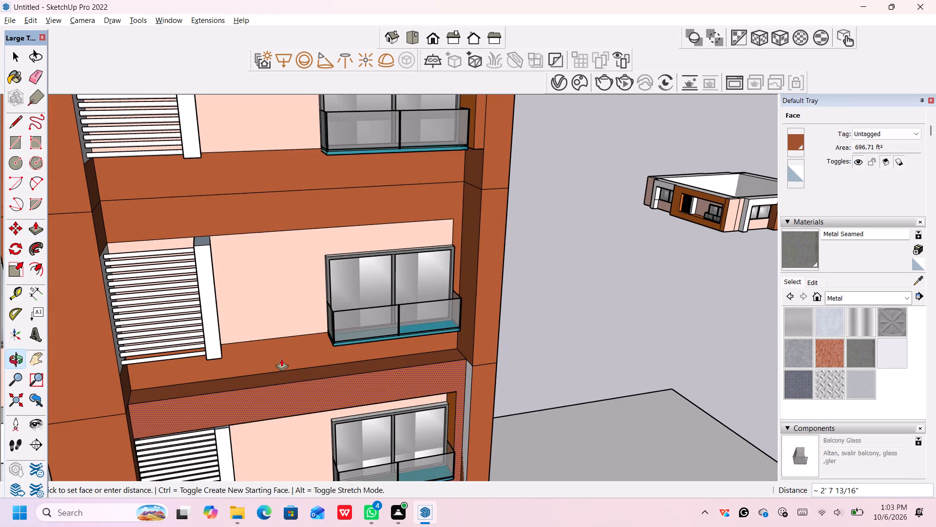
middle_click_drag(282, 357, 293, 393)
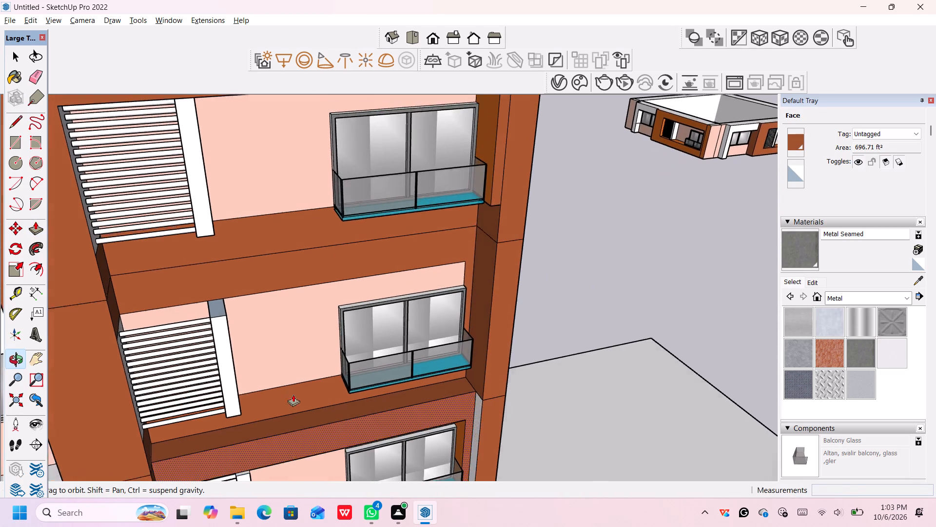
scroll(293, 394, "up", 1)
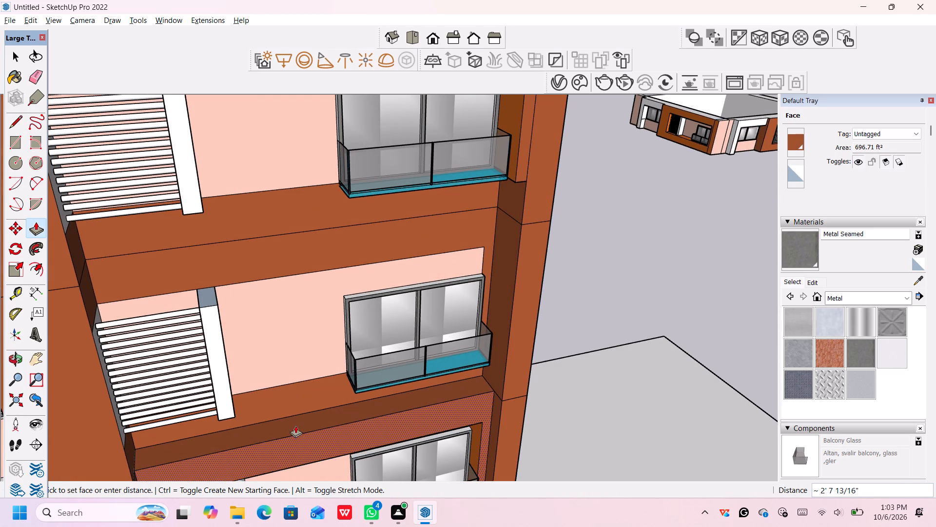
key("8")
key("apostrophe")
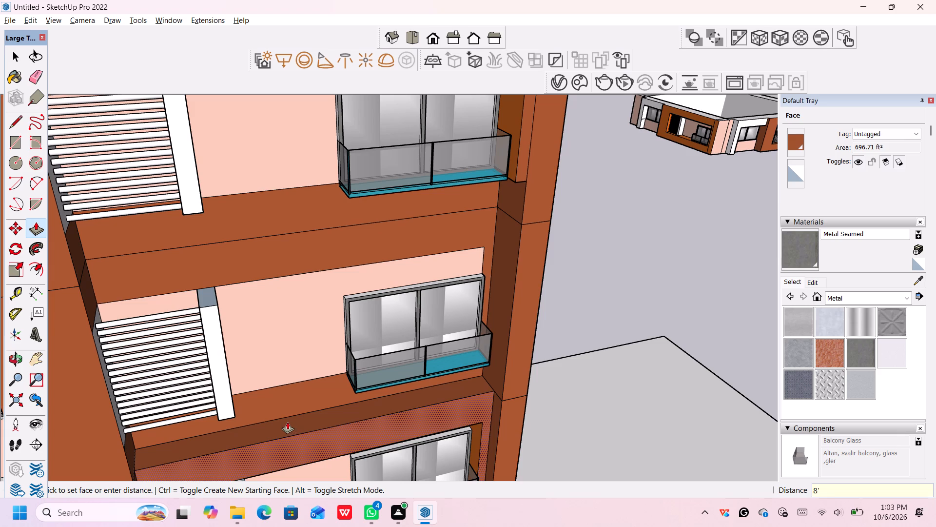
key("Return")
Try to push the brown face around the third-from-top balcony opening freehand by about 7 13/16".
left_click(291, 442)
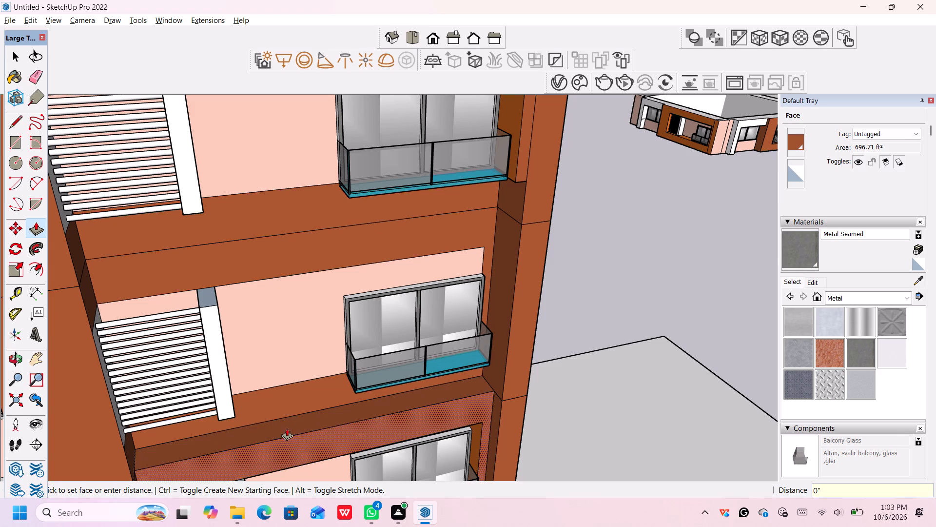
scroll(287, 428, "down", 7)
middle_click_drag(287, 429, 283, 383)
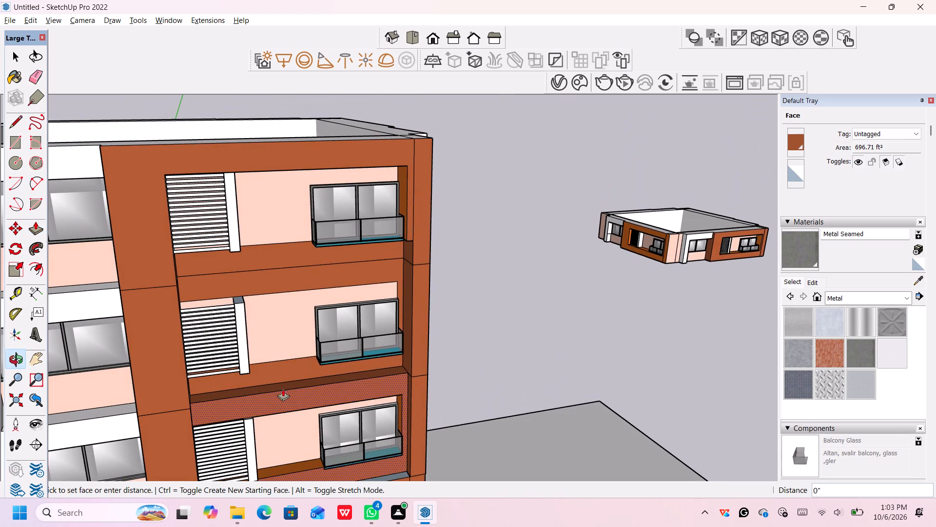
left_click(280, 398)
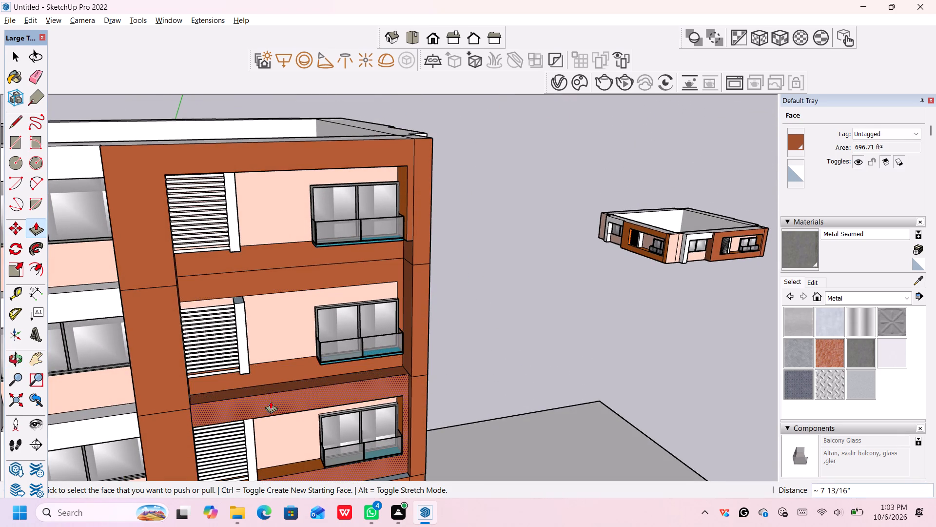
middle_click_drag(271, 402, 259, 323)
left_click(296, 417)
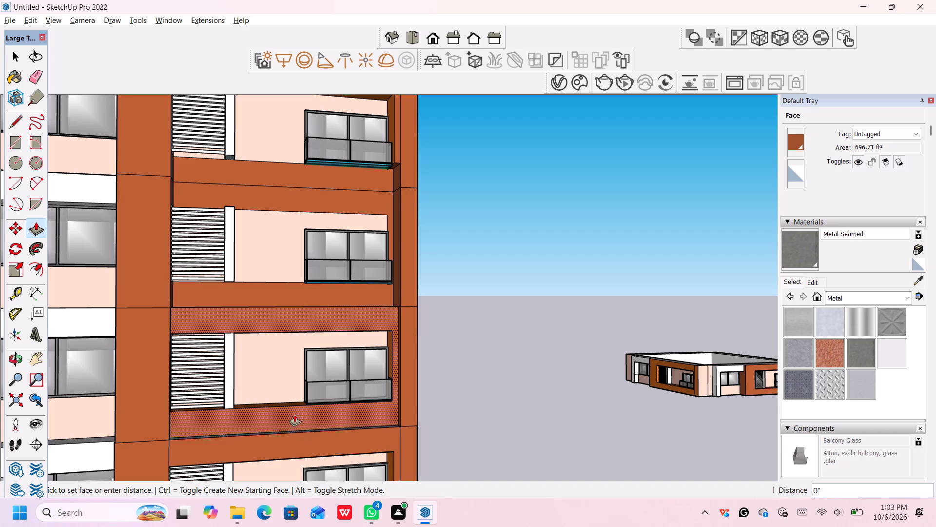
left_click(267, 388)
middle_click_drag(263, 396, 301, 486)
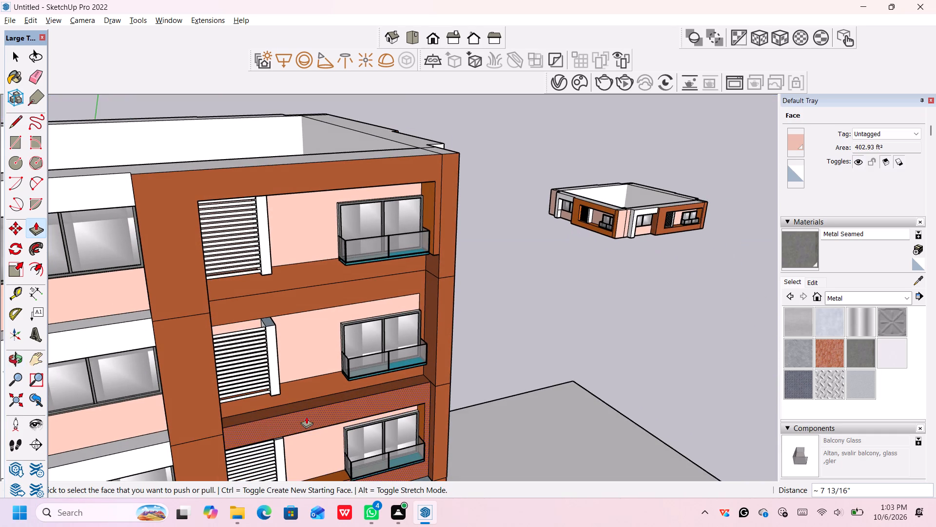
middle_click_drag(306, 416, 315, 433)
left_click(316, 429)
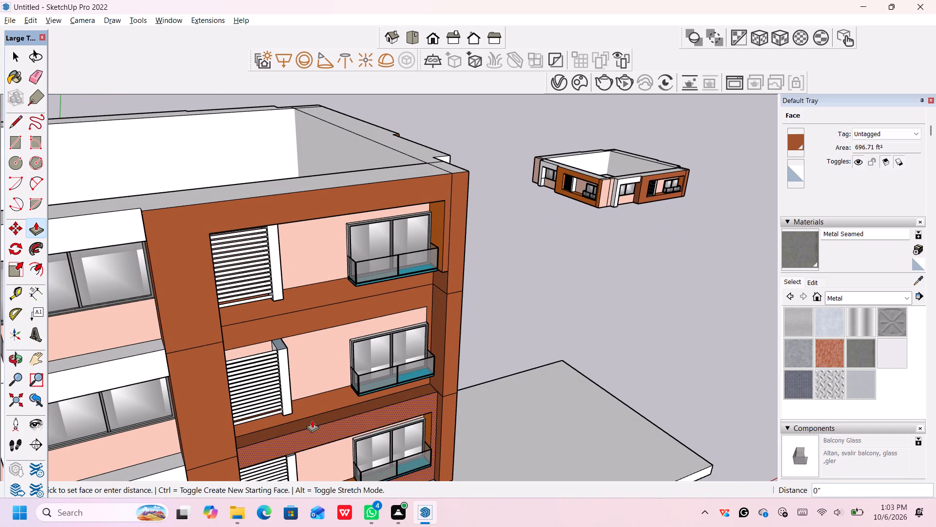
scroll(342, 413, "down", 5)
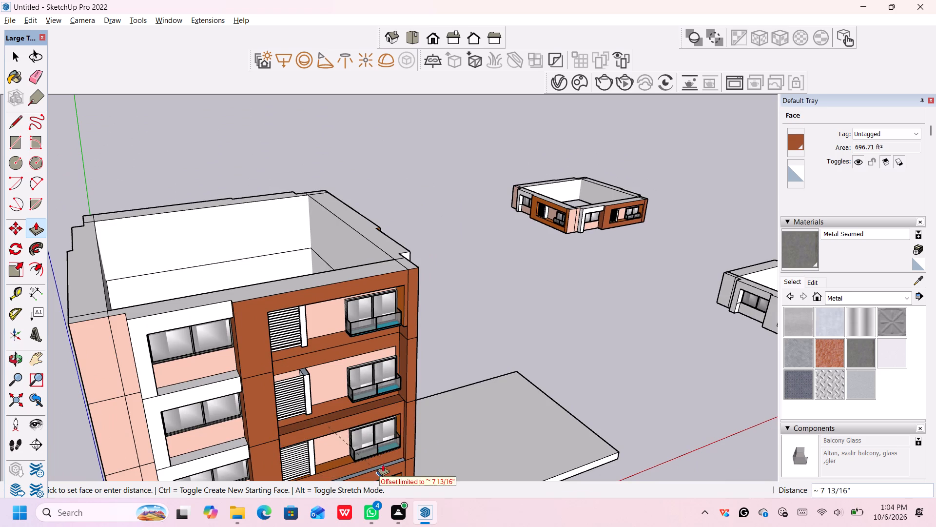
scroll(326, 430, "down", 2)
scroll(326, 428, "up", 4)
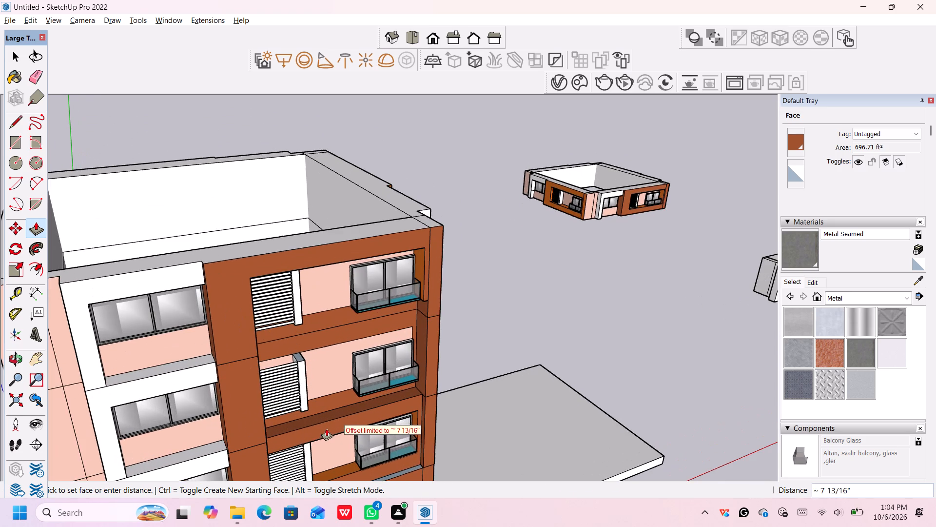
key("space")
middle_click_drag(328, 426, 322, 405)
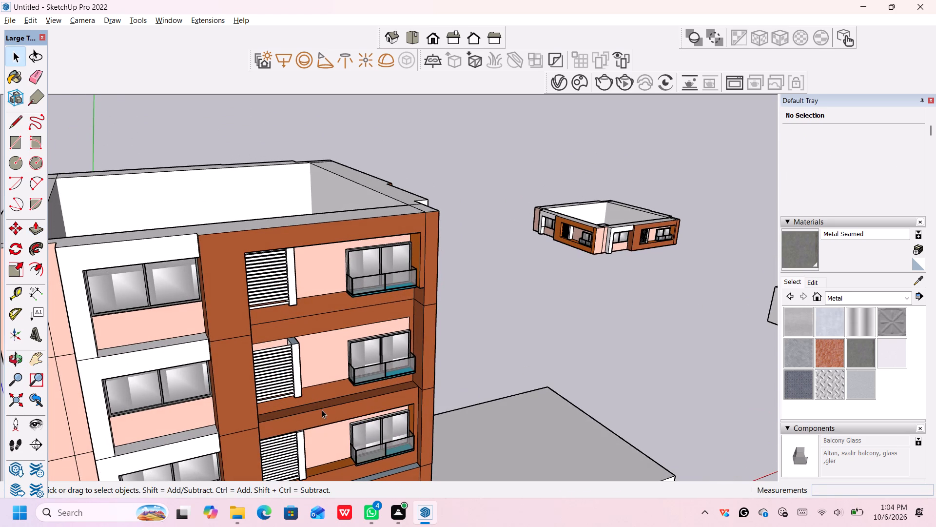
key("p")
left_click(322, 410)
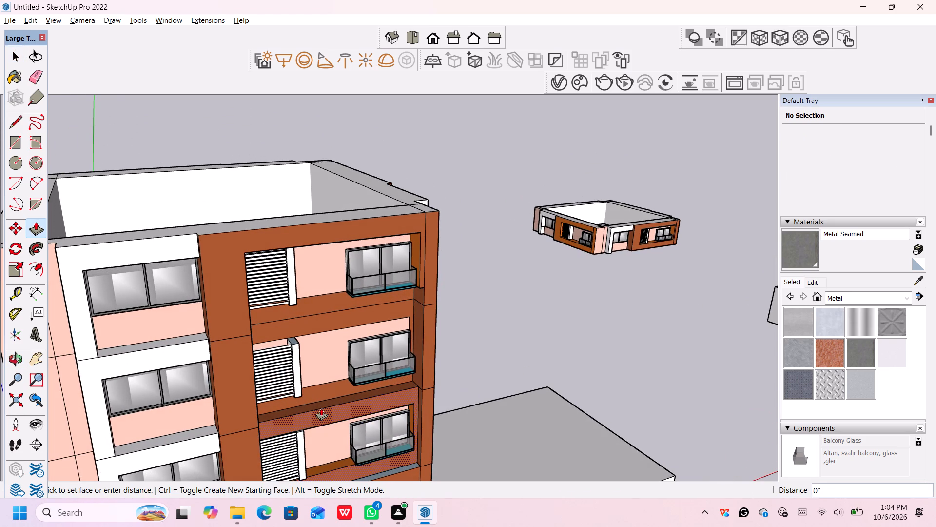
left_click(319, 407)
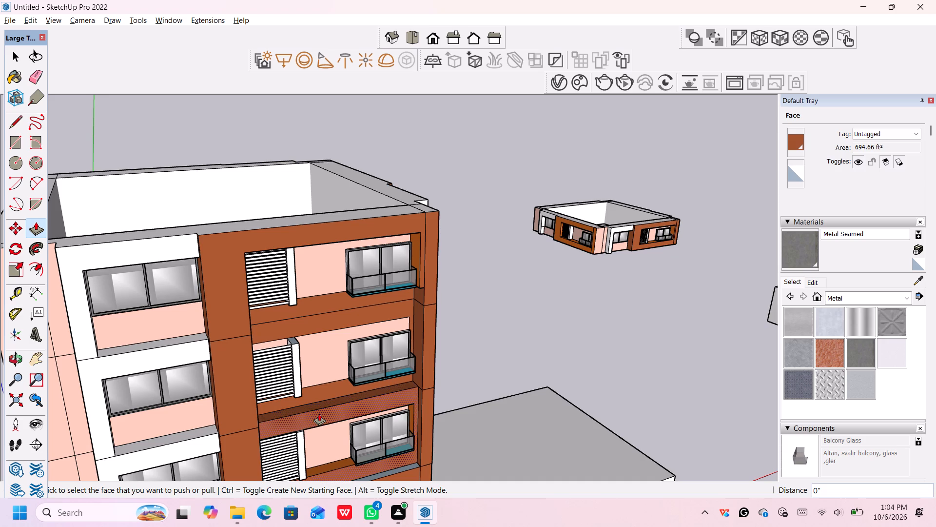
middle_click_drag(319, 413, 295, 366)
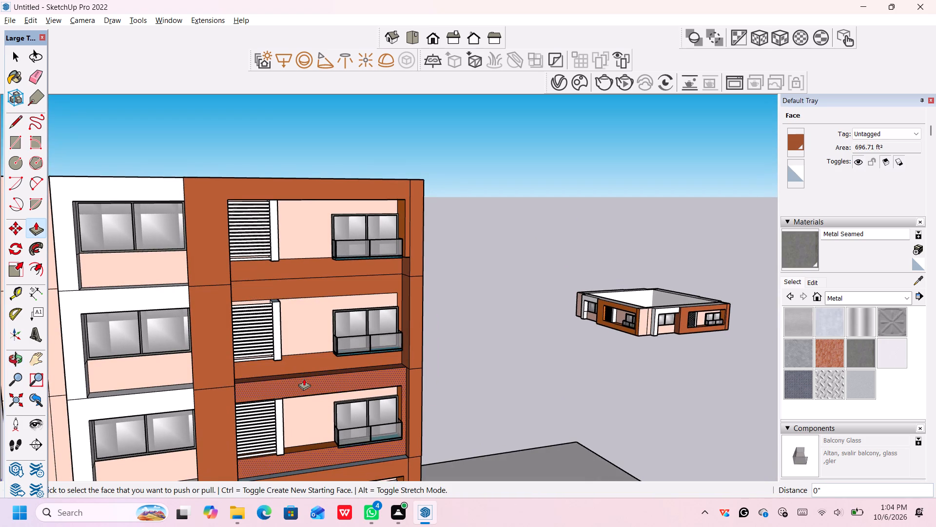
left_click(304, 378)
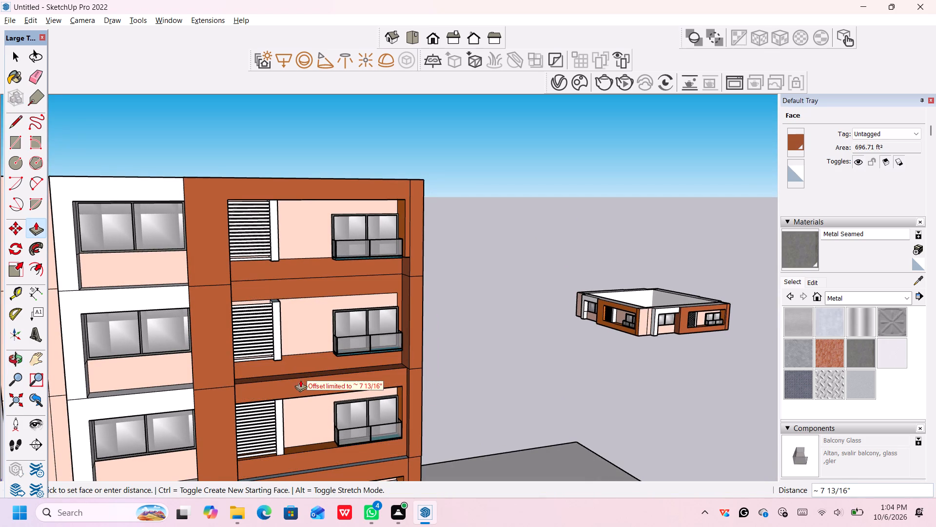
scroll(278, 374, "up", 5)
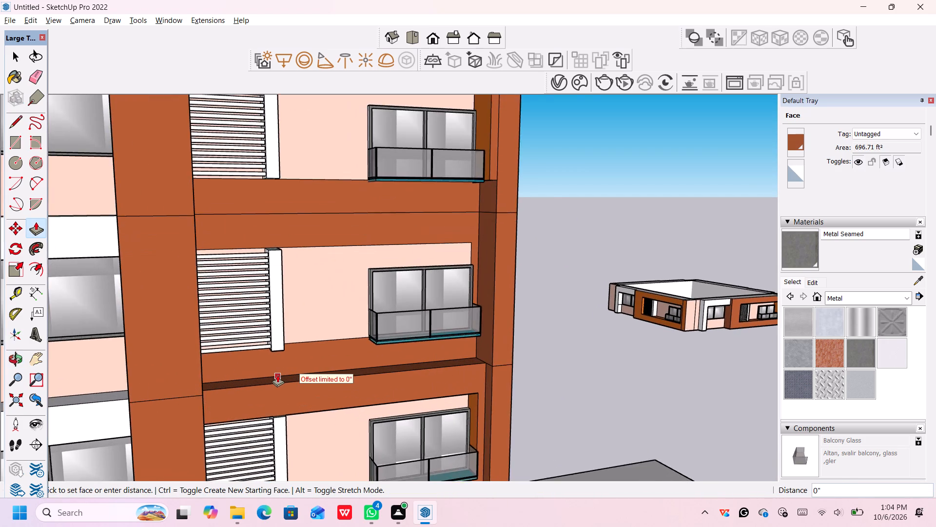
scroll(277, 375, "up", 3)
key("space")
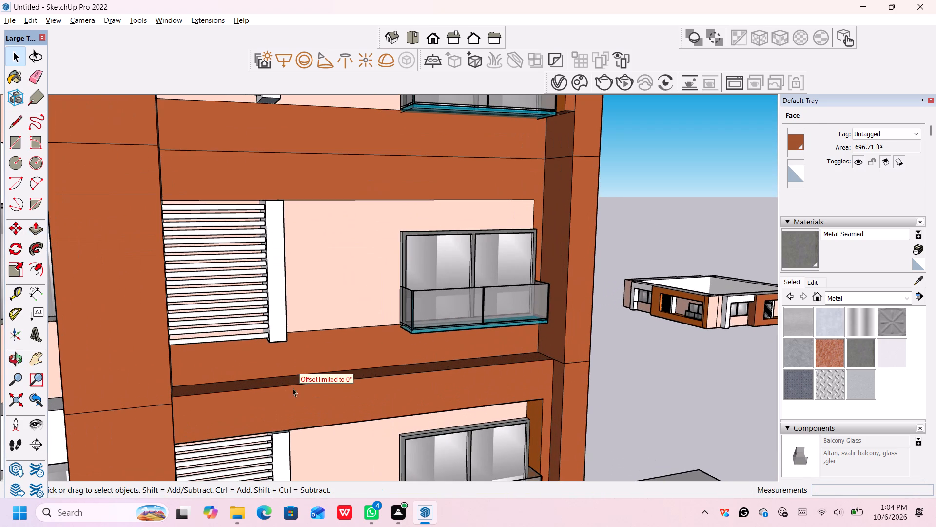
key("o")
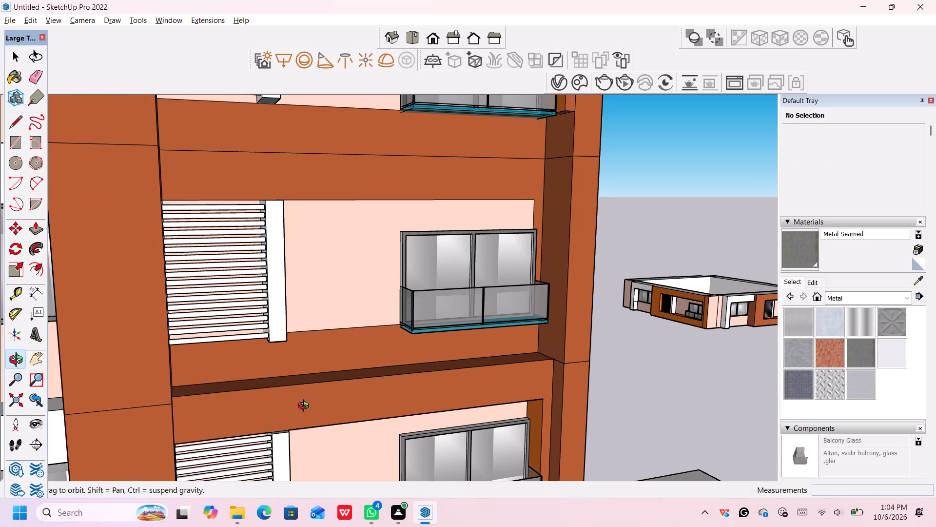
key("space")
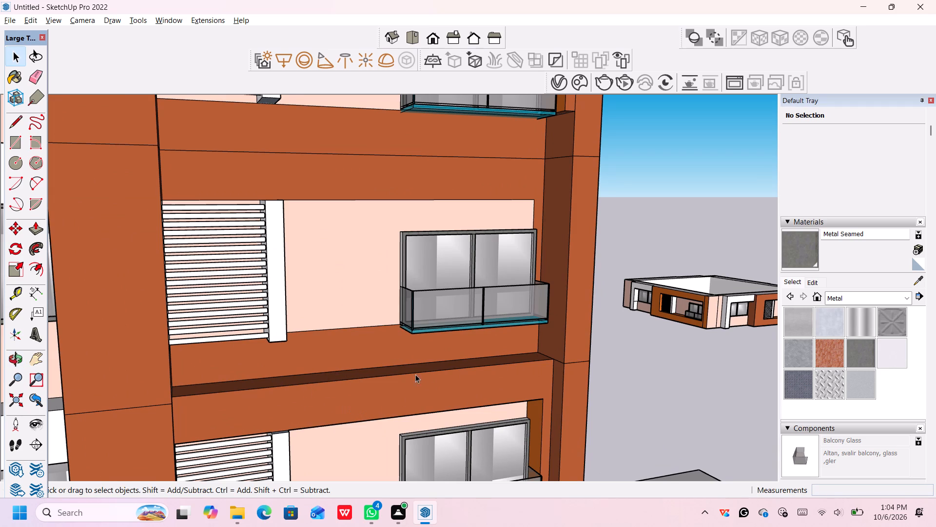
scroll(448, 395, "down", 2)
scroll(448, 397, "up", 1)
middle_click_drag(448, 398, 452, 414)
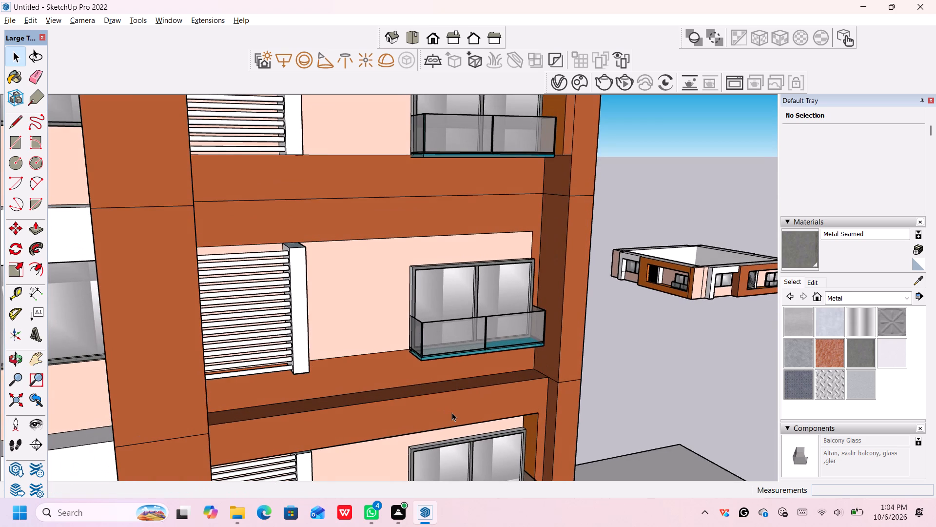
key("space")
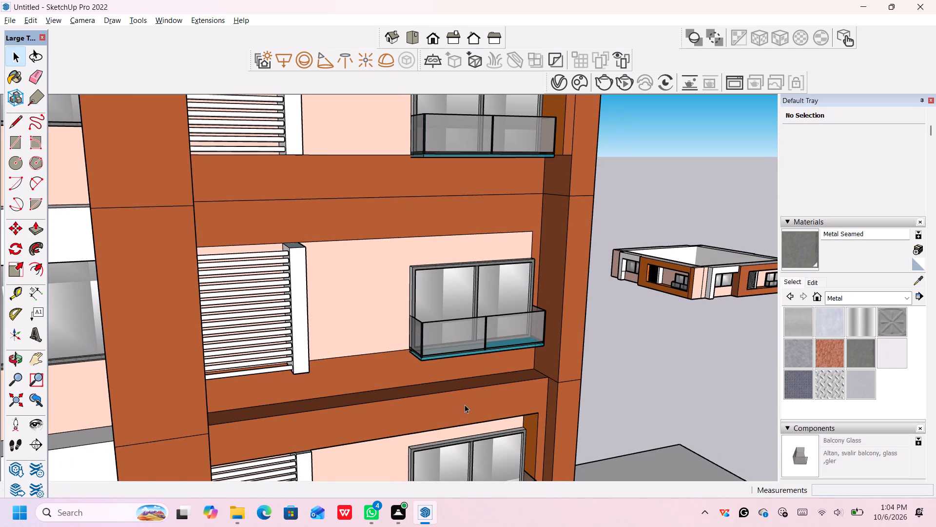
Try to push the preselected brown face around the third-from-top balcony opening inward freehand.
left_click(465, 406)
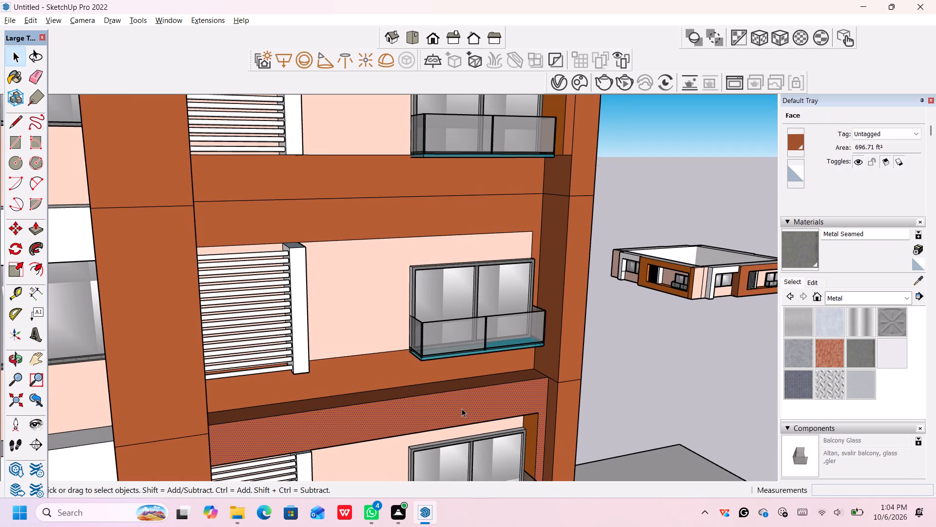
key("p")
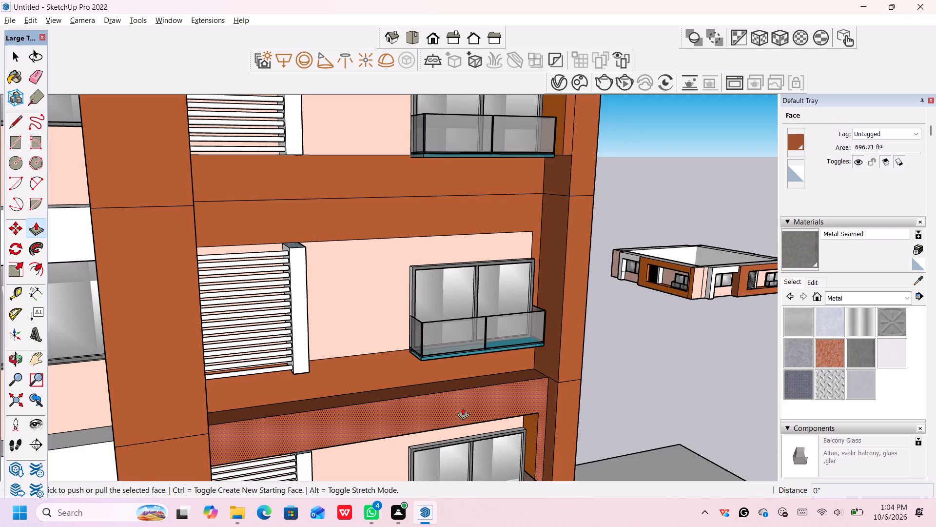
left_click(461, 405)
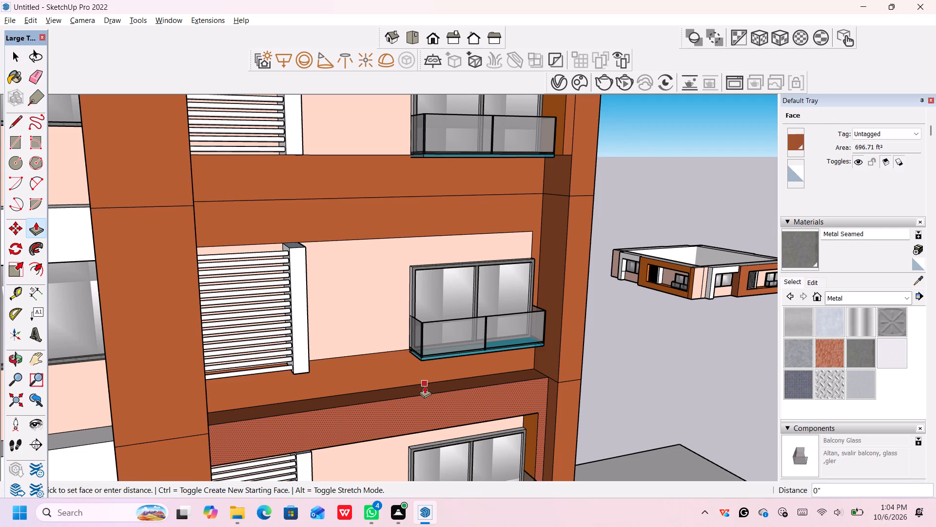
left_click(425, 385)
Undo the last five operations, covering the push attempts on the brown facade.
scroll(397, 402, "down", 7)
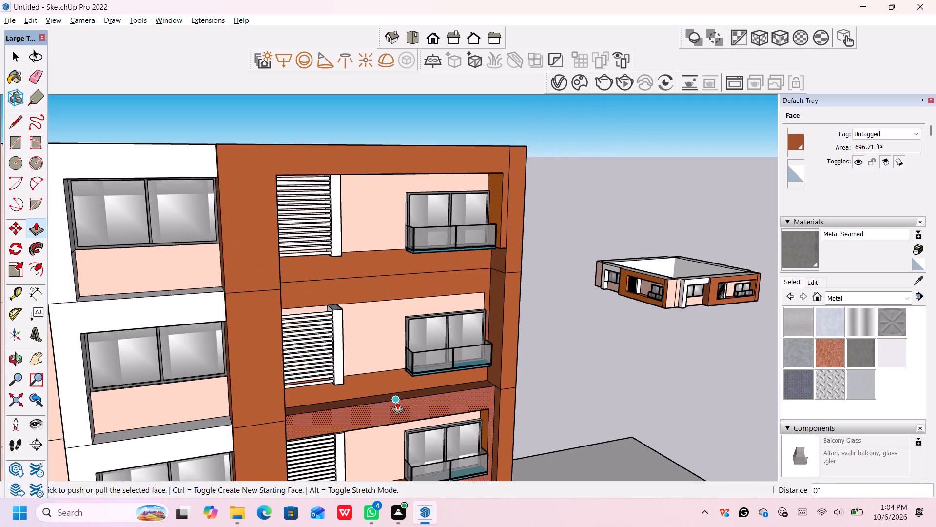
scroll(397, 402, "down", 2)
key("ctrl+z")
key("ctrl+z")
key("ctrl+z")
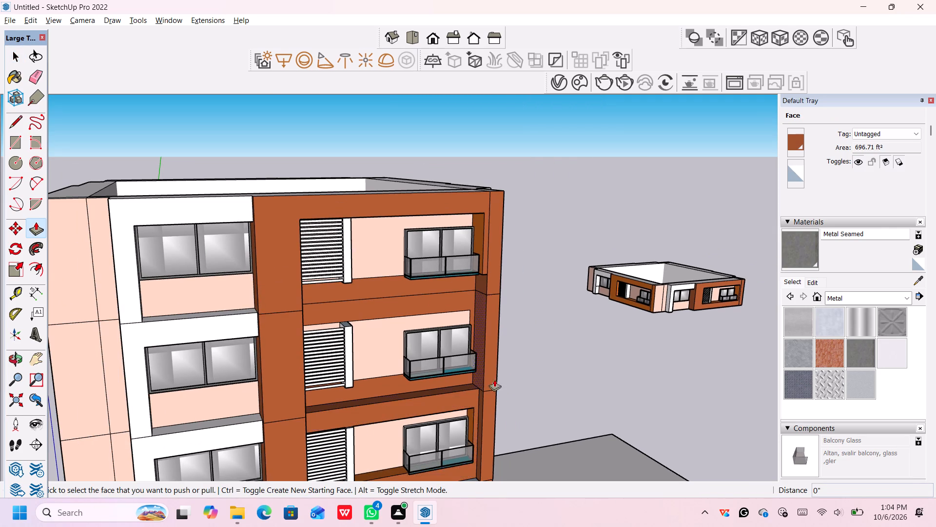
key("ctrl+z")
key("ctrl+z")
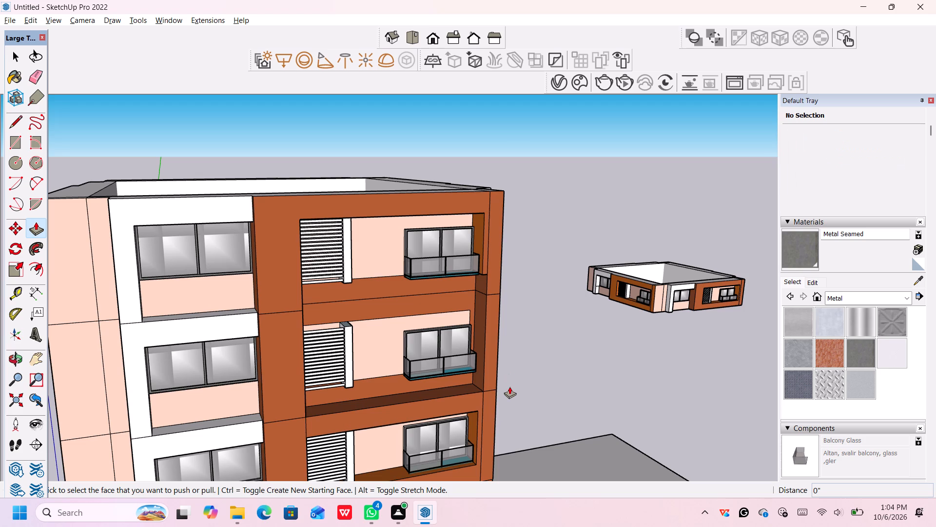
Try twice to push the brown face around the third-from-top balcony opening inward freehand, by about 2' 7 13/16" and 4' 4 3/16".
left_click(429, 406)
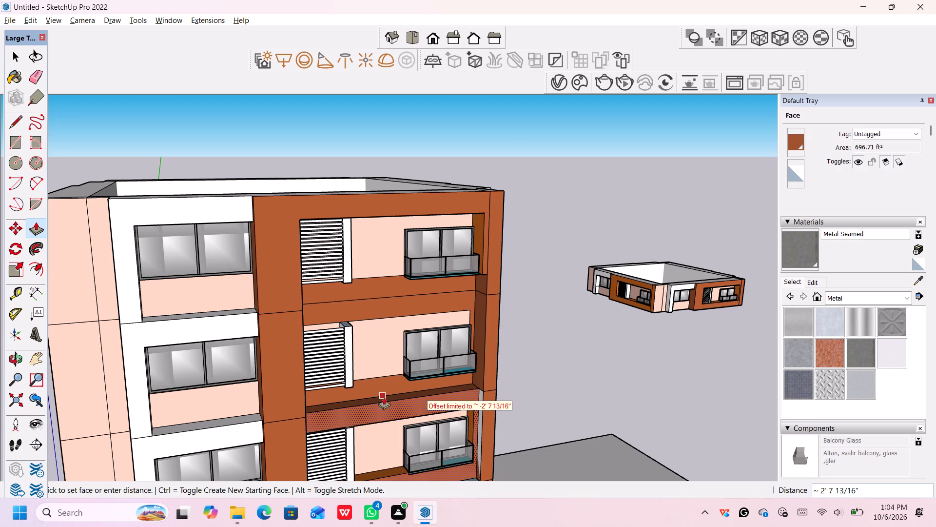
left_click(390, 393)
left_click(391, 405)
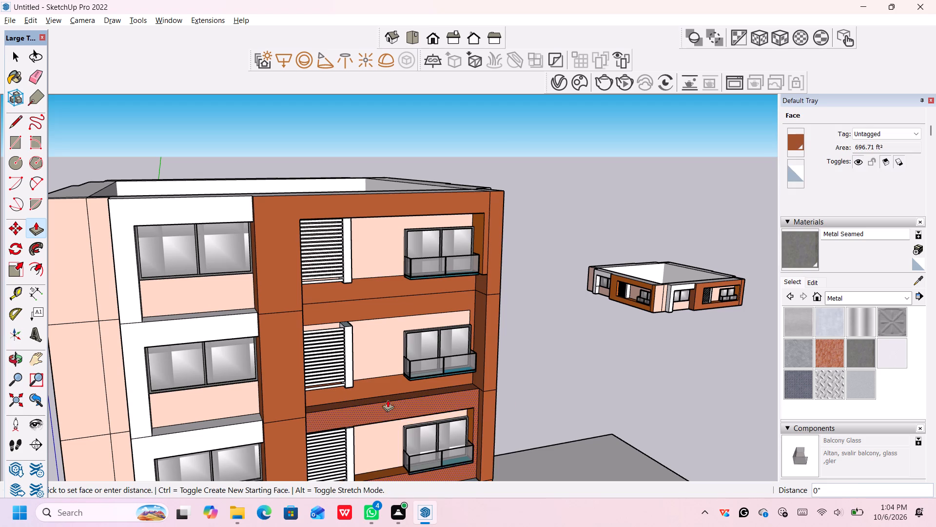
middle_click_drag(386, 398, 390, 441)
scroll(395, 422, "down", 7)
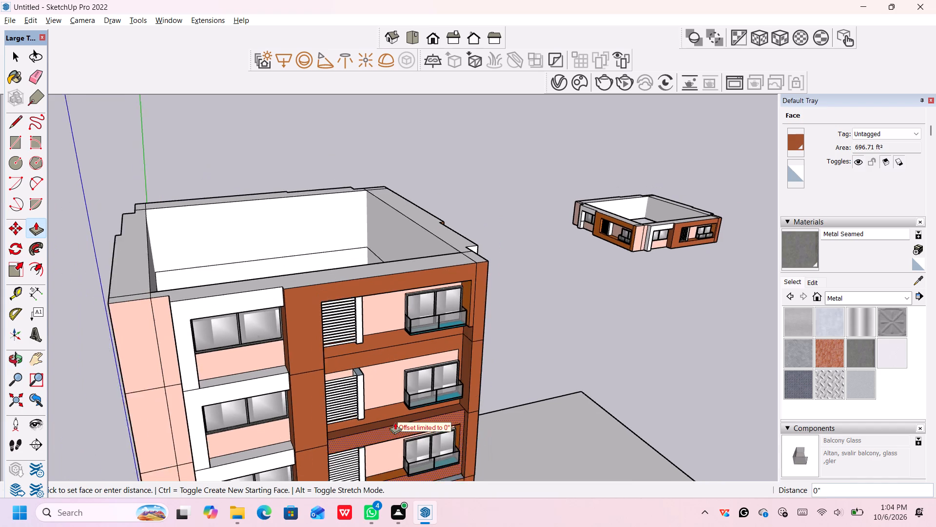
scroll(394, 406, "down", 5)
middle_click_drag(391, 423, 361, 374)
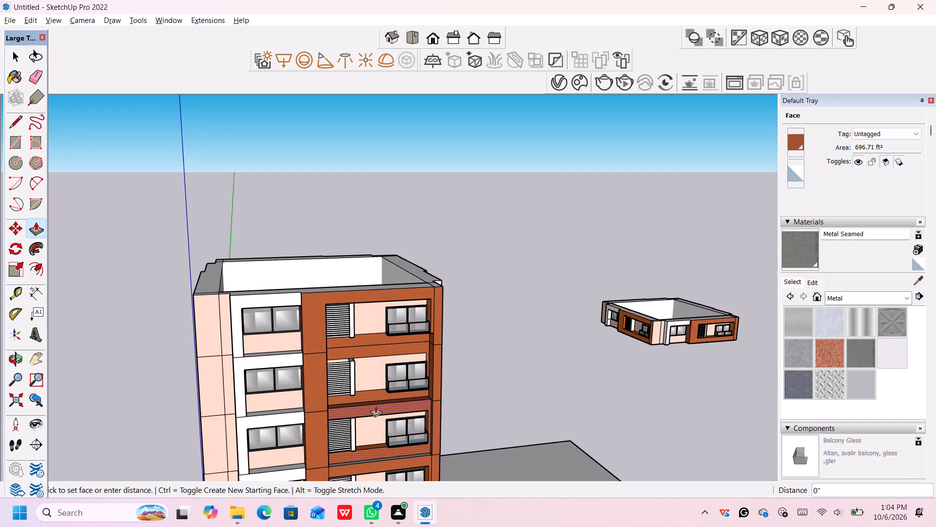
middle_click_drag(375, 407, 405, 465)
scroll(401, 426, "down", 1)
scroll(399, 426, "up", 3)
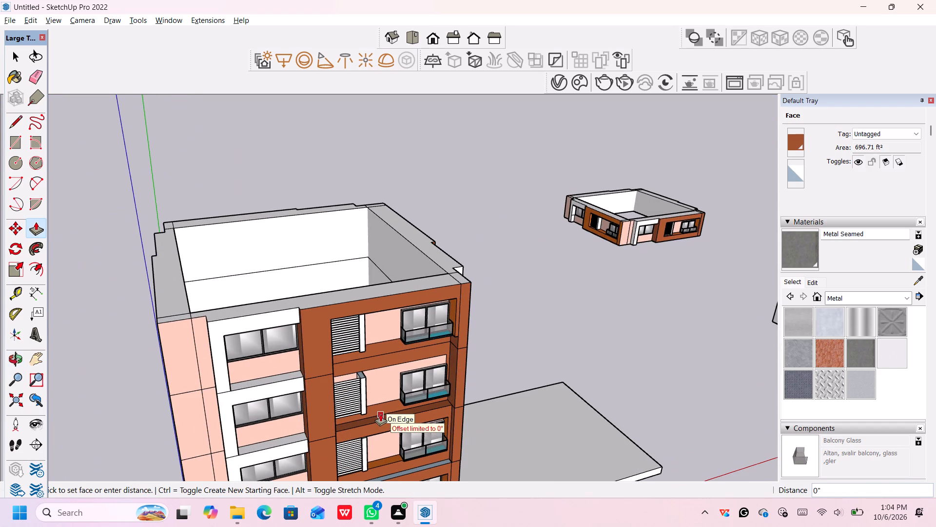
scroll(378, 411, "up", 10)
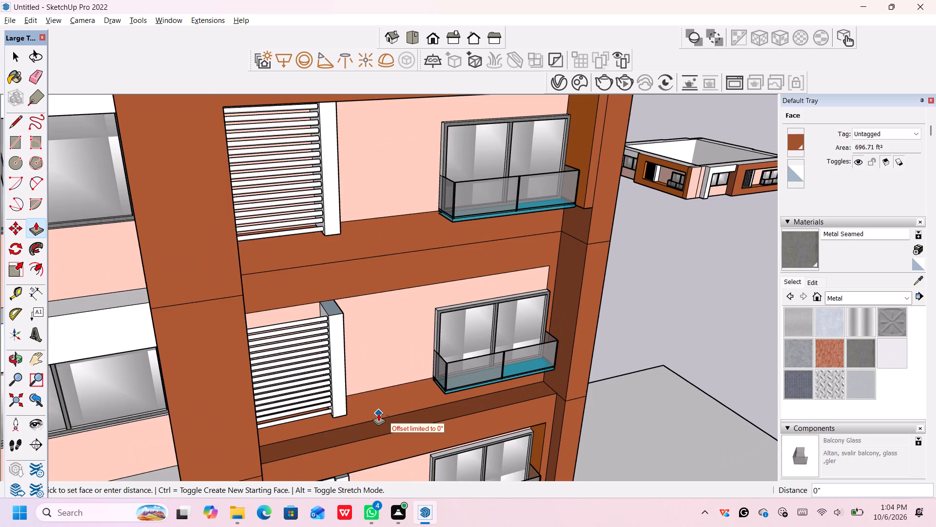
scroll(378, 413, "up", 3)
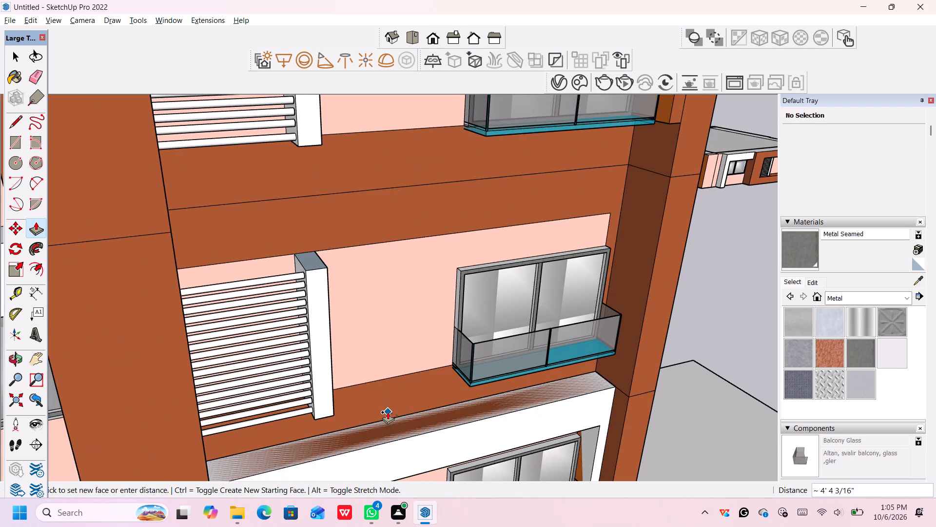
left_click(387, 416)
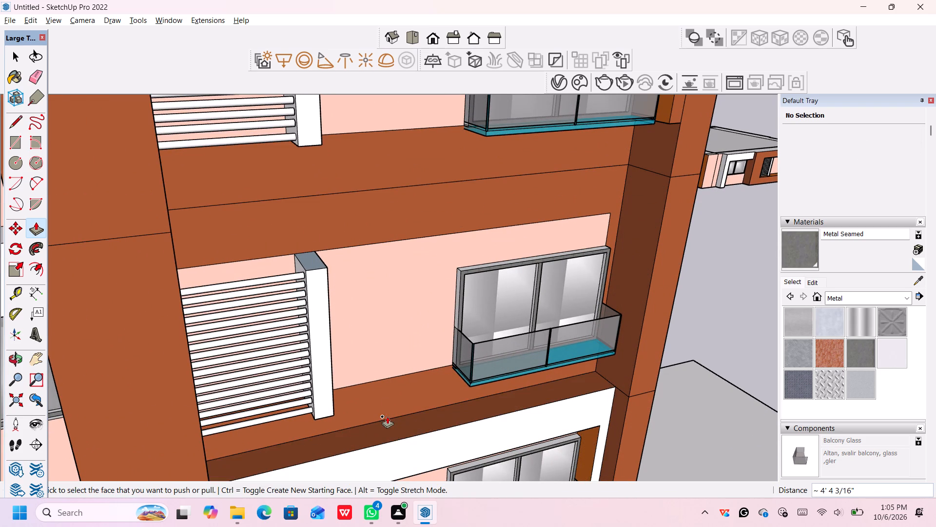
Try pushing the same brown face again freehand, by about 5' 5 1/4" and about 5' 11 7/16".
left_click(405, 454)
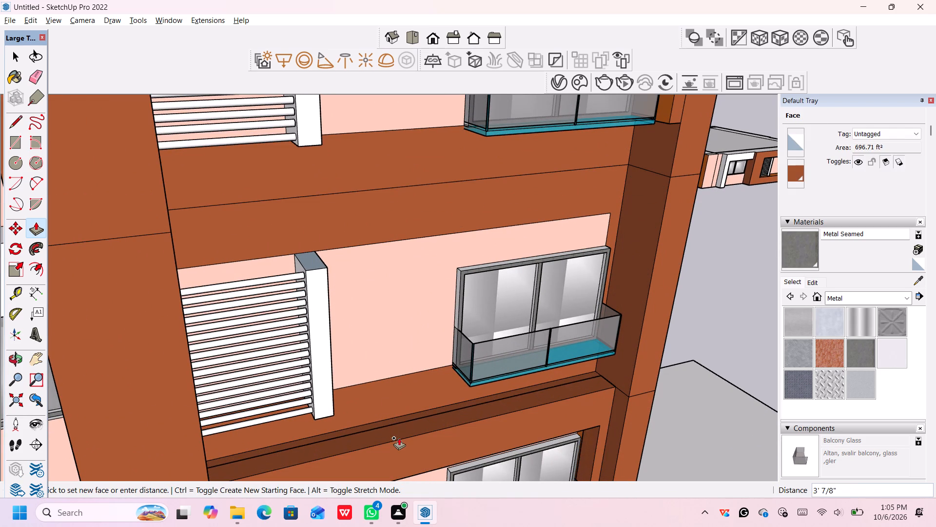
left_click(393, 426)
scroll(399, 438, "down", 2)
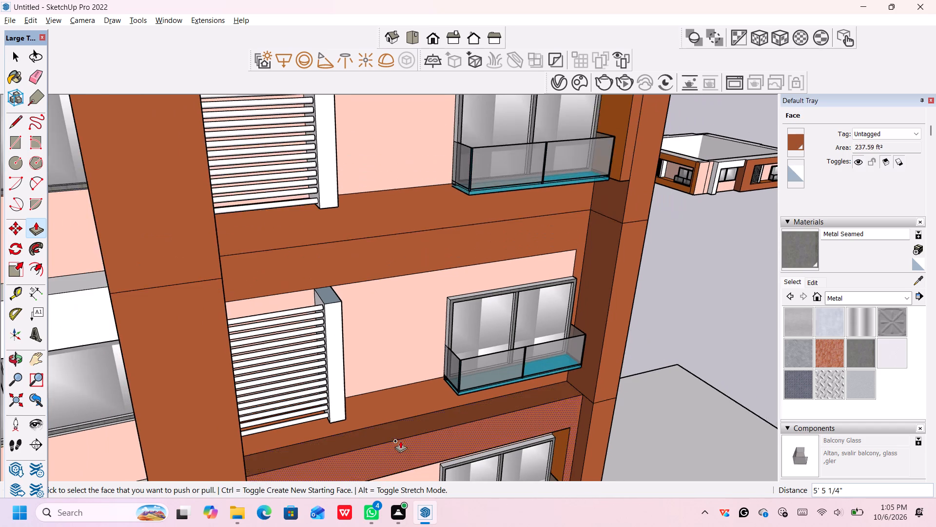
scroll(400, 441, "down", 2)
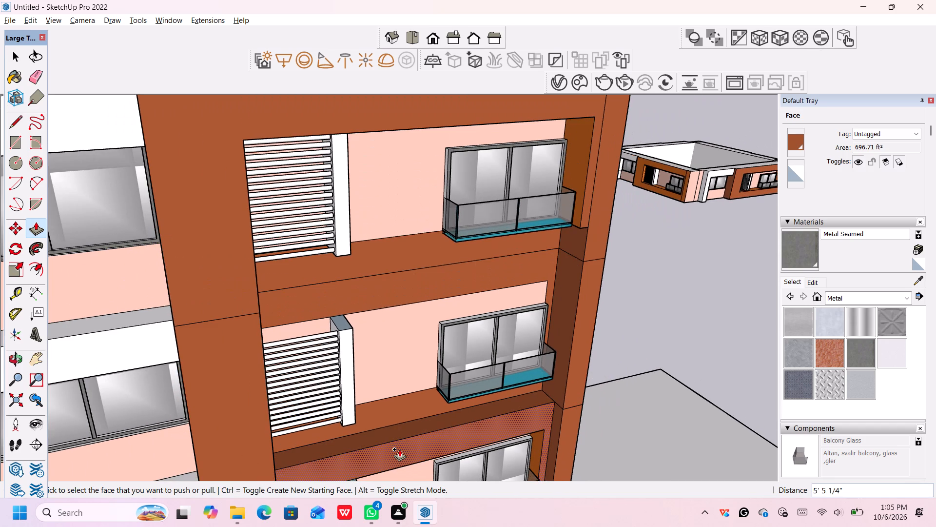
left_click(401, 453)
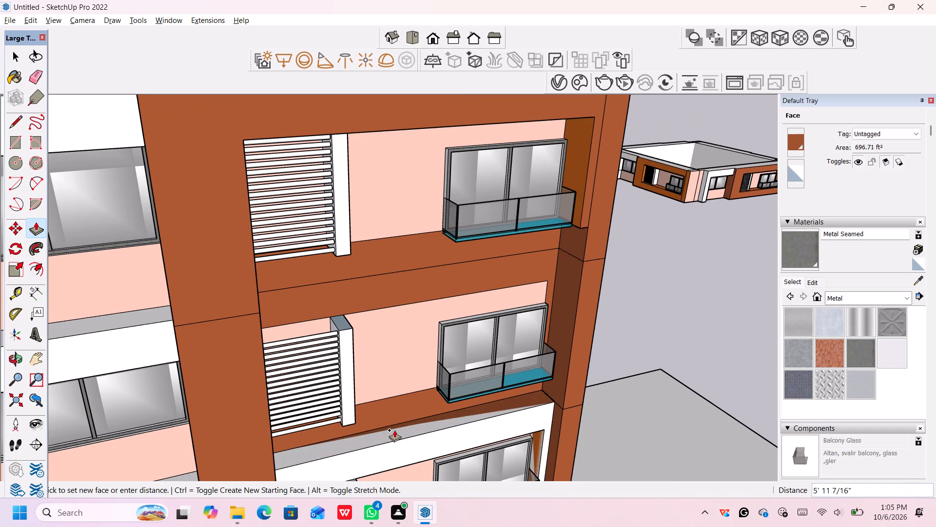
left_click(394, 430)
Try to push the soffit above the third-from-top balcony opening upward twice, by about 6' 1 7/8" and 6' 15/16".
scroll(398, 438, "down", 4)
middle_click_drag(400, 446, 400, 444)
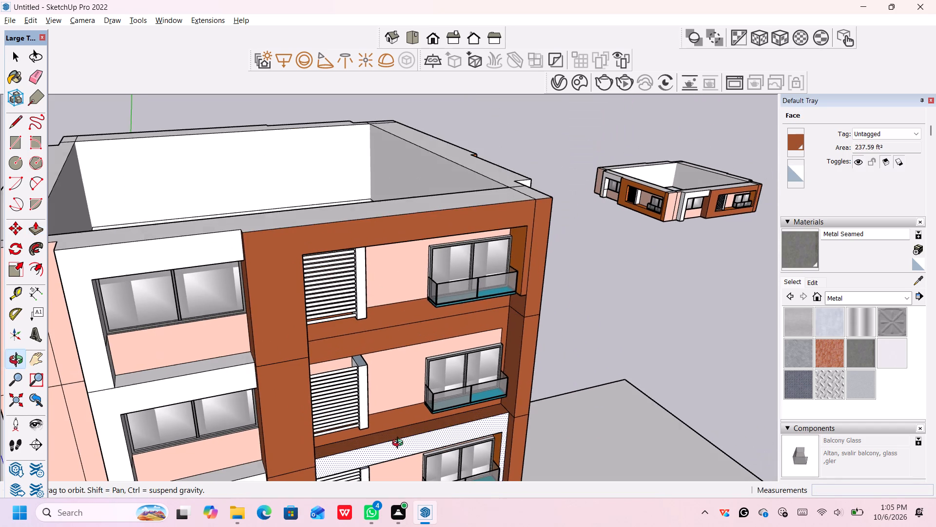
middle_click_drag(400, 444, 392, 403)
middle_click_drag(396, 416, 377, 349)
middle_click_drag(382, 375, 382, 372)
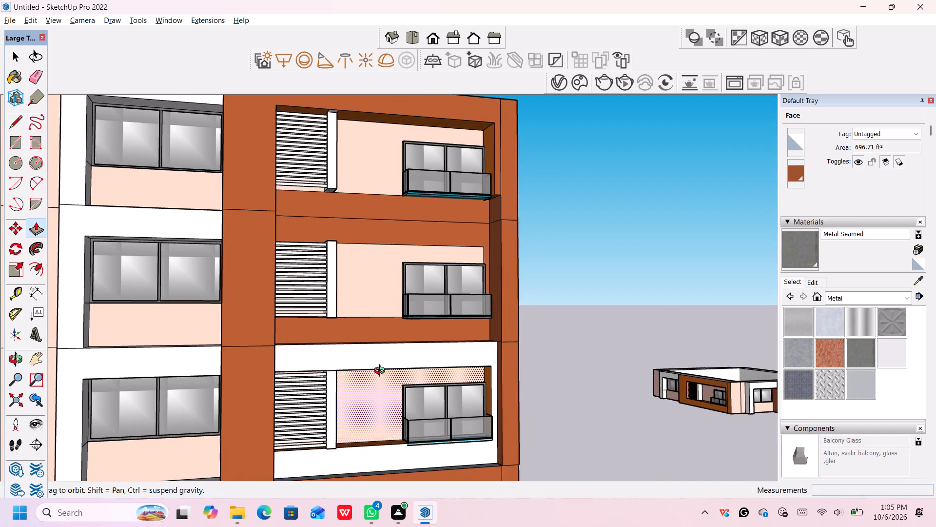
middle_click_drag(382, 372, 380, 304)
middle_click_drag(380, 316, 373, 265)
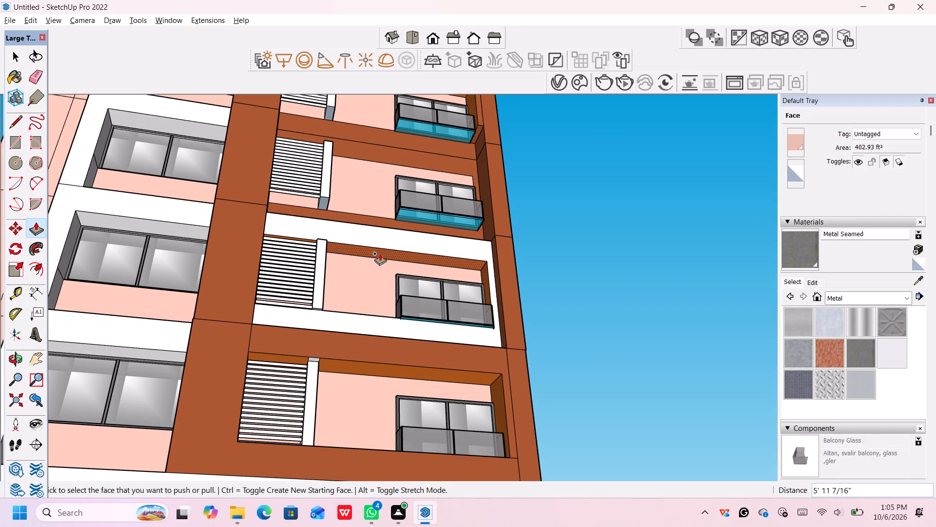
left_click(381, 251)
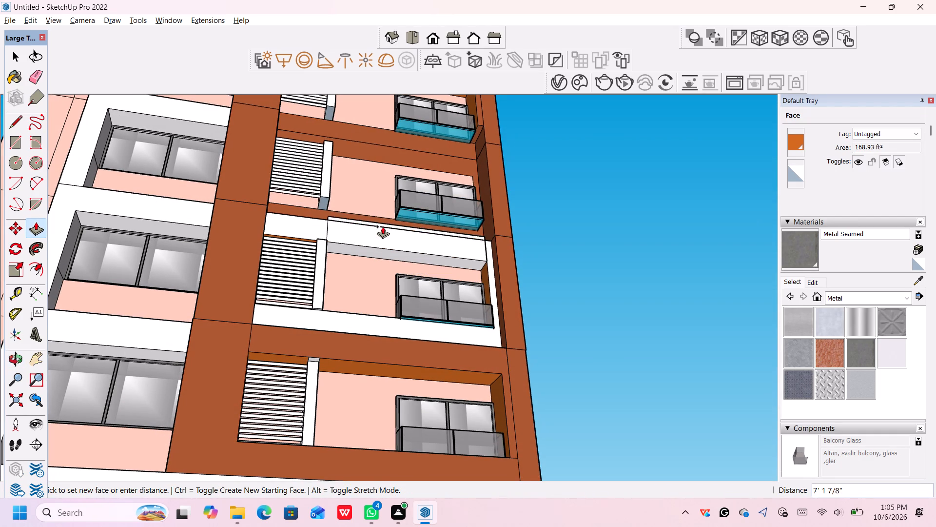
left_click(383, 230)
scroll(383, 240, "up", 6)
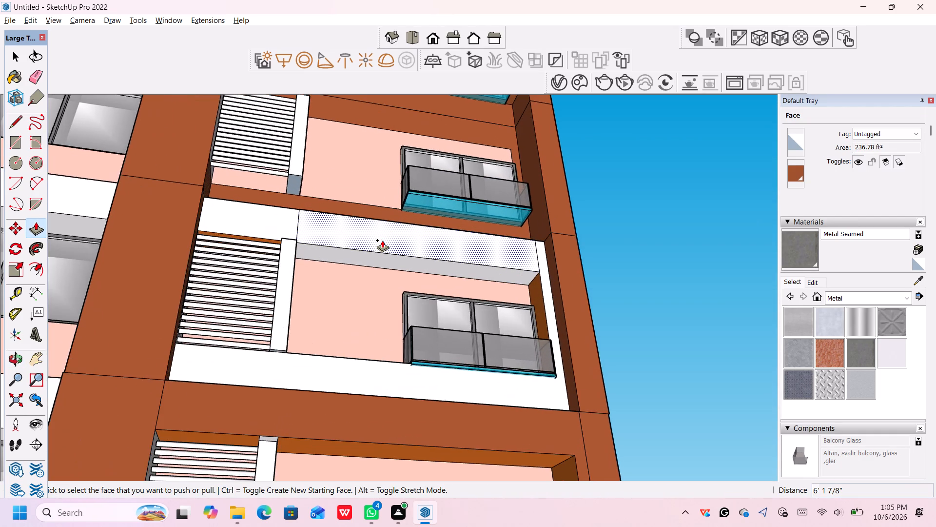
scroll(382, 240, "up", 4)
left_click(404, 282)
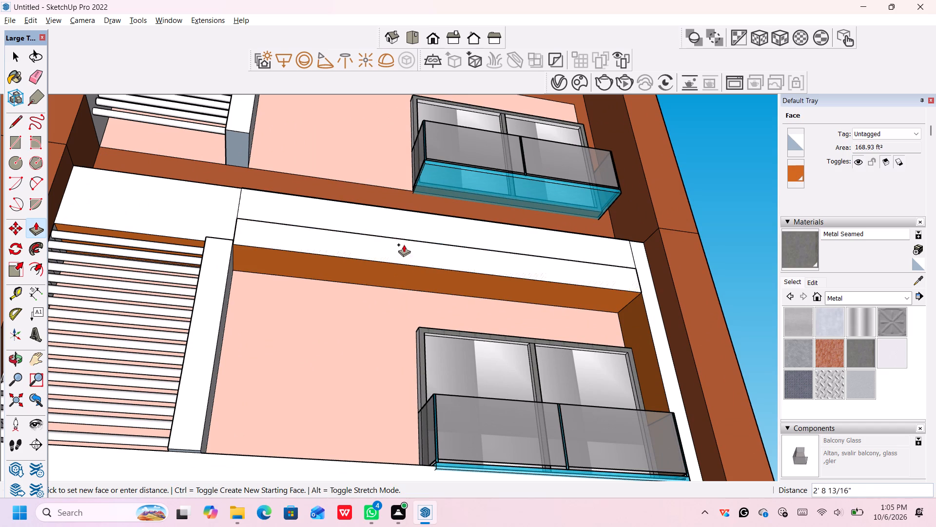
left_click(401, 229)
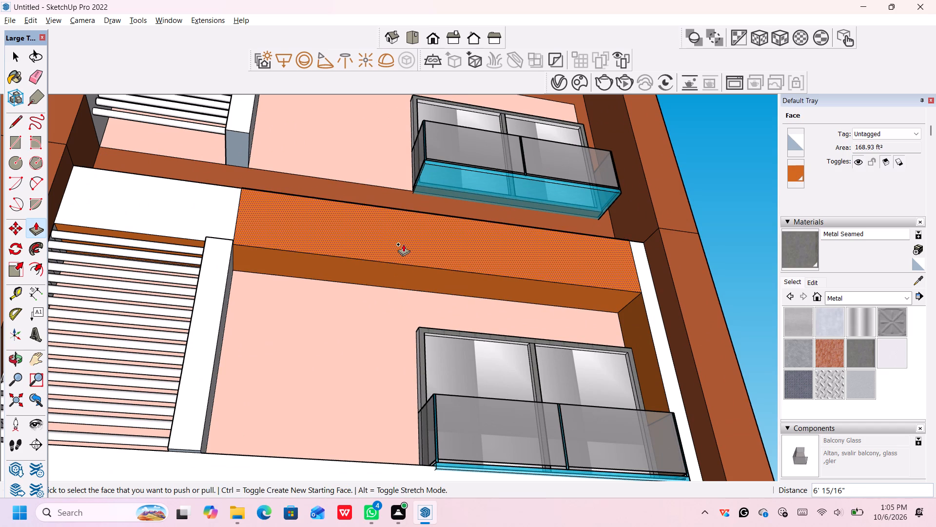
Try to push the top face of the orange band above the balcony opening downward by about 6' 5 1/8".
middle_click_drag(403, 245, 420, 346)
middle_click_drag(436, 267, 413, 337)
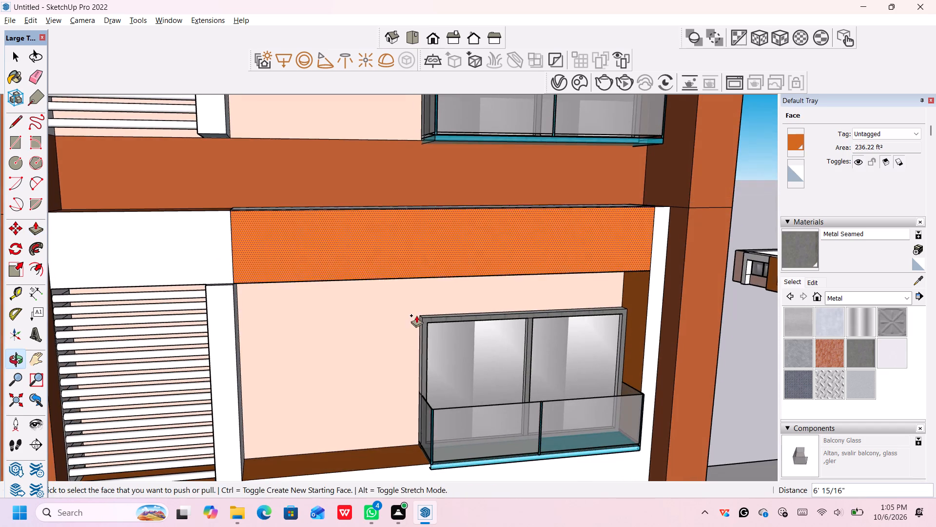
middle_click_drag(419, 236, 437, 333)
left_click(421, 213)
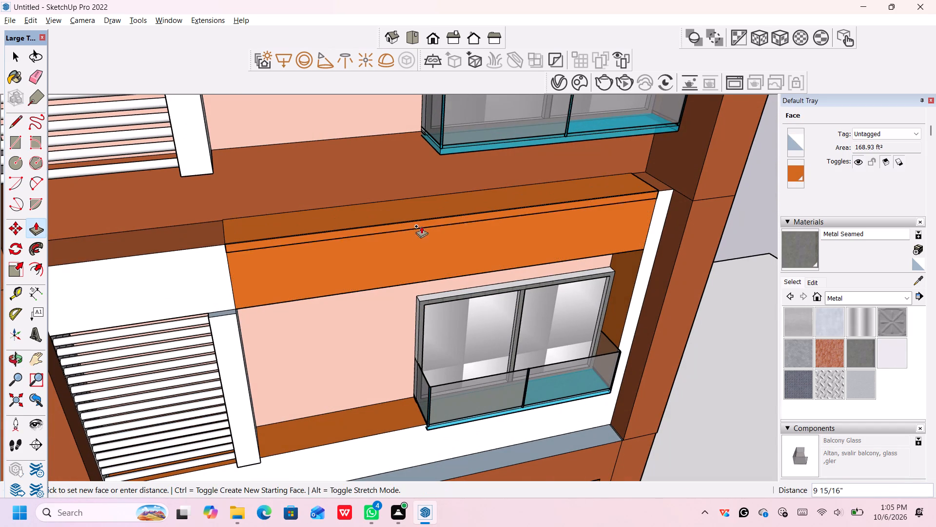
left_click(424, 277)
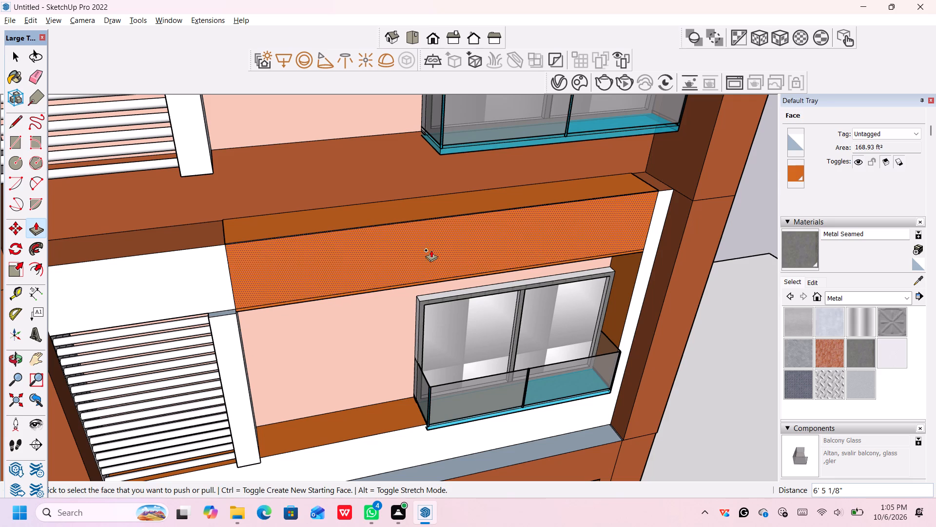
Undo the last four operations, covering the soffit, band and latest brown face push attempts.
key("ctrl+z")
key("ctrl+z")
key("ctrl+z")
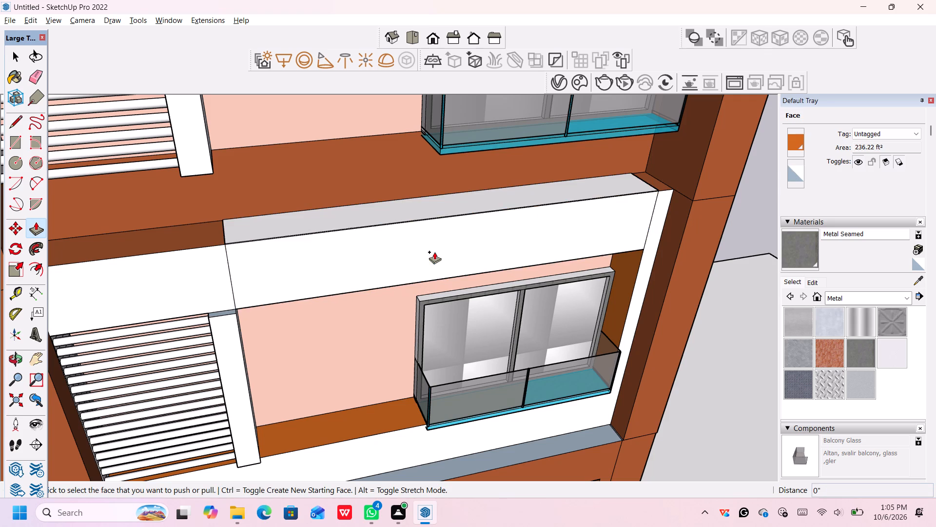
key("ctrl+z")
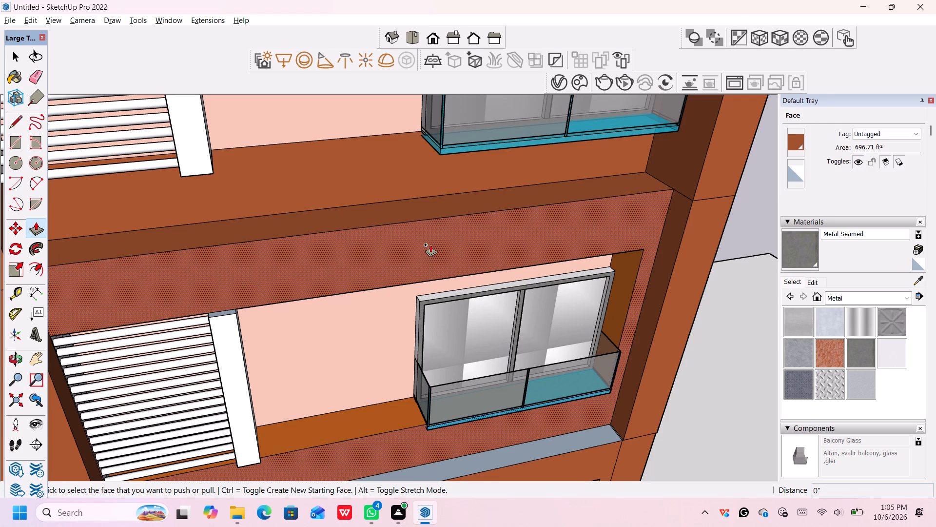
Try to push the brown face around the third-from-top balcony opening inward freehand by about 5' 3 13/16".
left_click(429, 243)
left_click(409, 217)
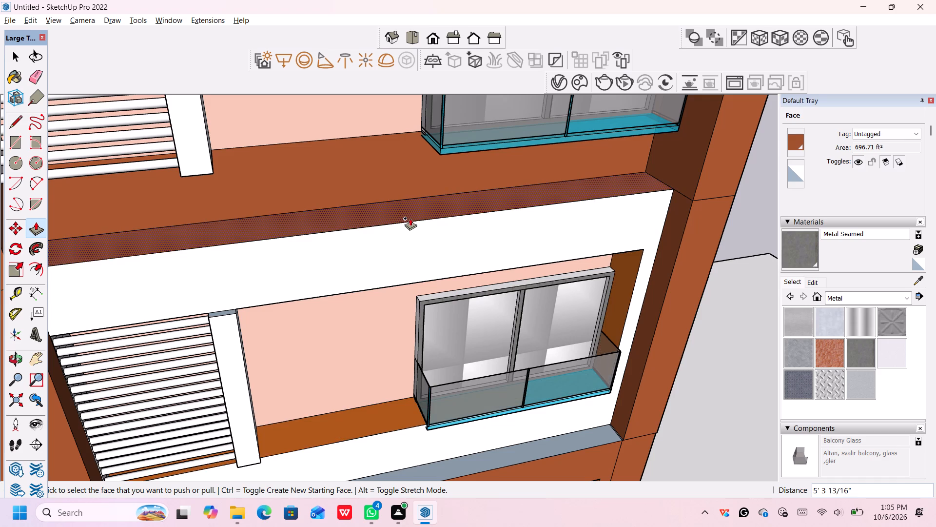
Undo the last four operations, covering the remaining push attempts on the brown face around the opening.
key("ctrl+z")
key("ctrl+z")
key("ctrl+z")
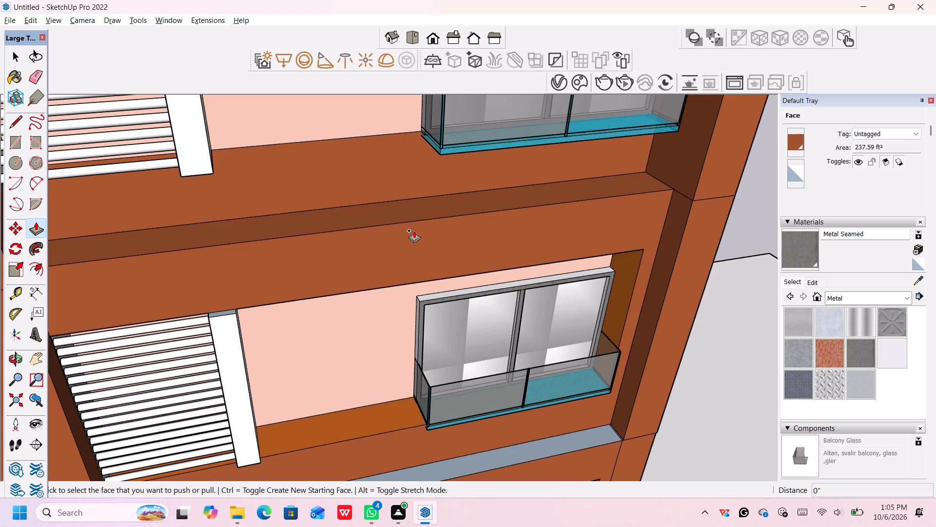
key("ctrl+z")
Push the face around the third-from-top balcony opening freehand three times, by about 6' 2", 3' 8 1/4" and 3' 7 1/16".
left_click(428, 257)
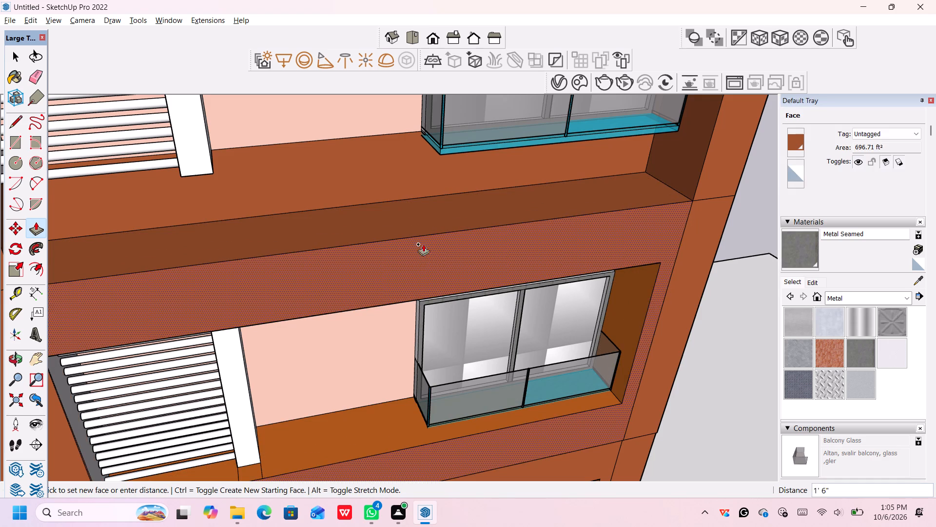
left_click(410, 222)
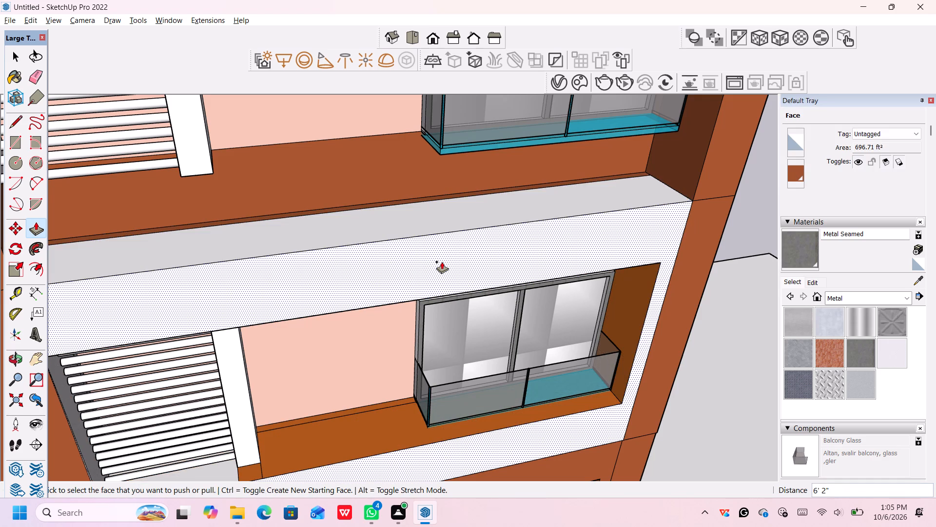
left_click(442, 262)
left_click(434, 237)
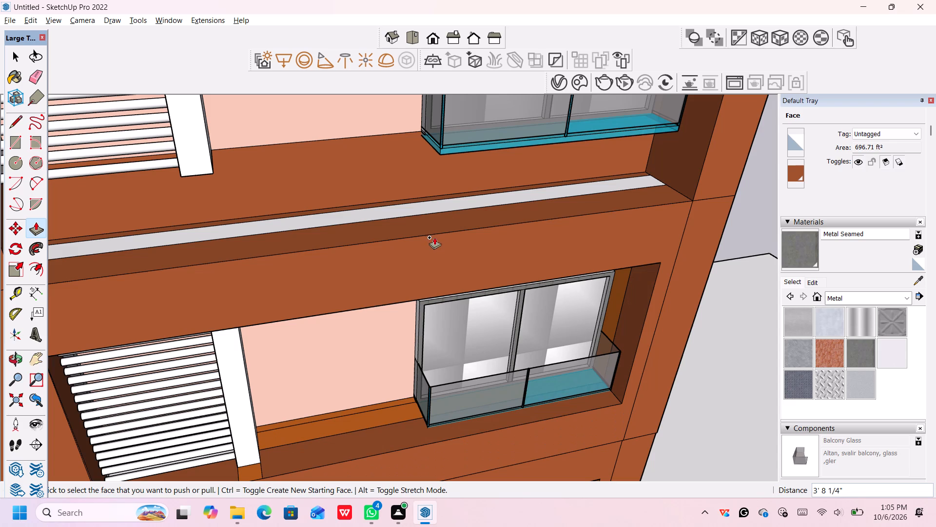
left_click(444, 271)
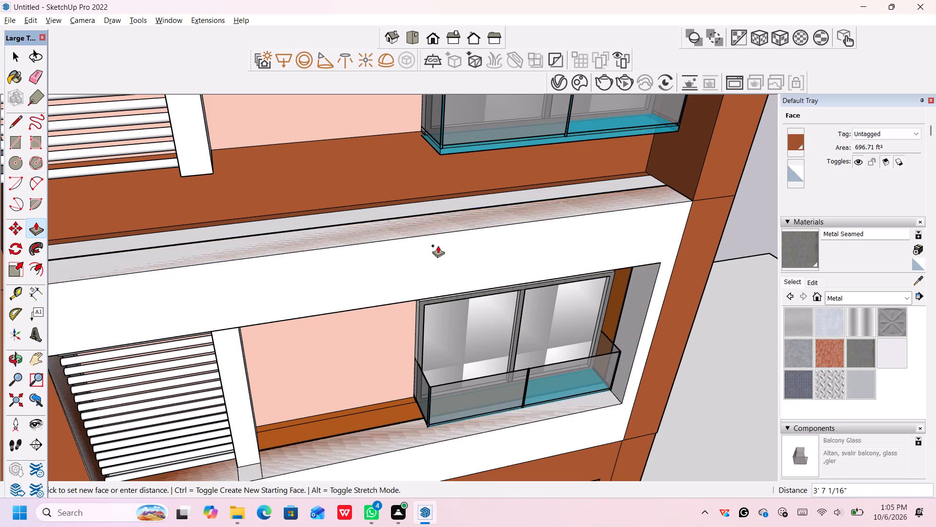
left_click(438, 245)
Delete the white front face around the third-from-top balcony opening and the layered faces and grey ledge strip above it.
key("Delete")
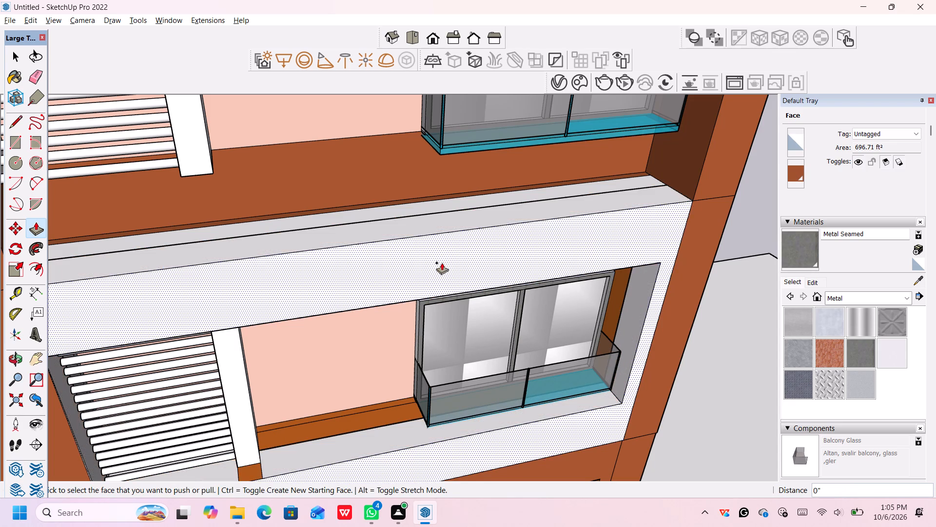
key("Delete")
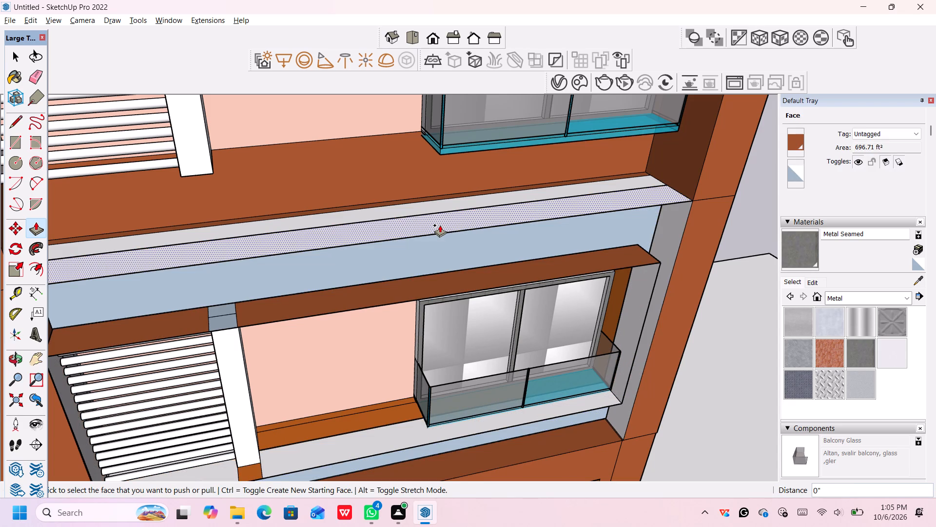
left_click(440, 225)
key("Delete")
key("Delete")
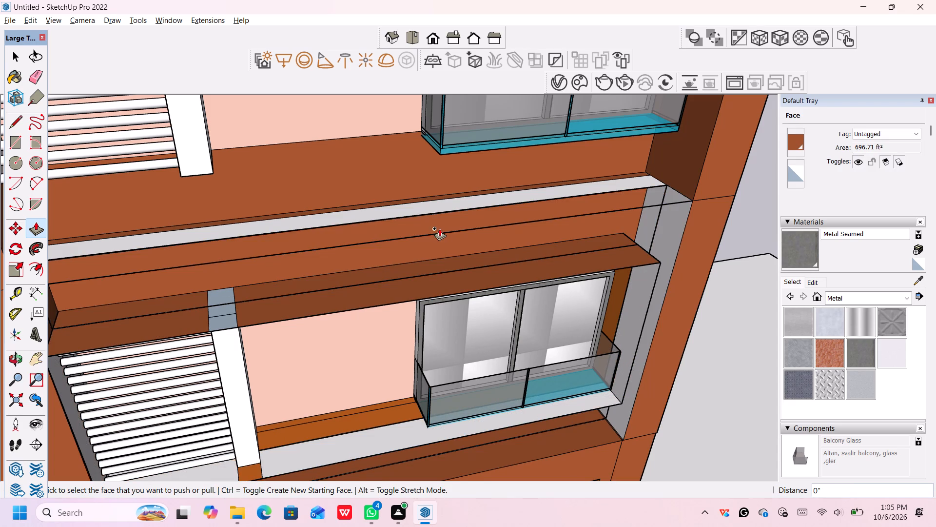
left_click(439, 210)
key("Delete")
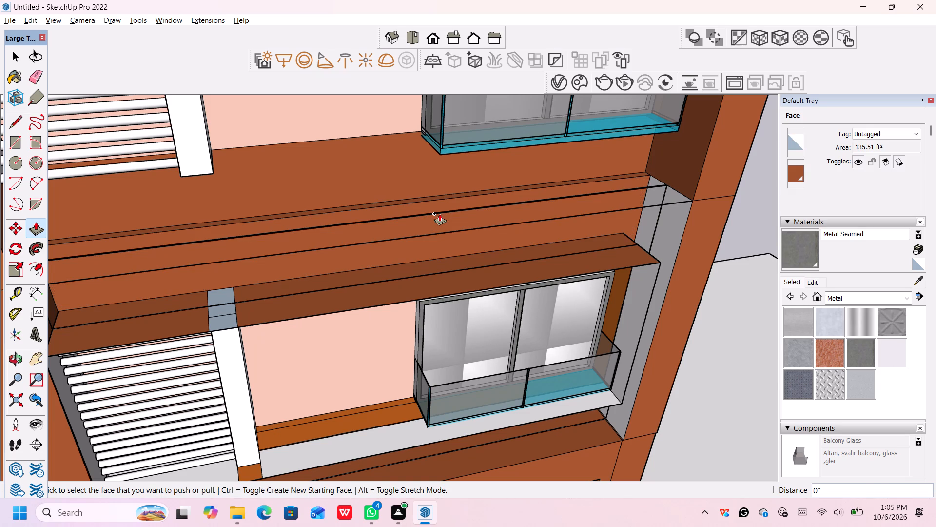
key("space")
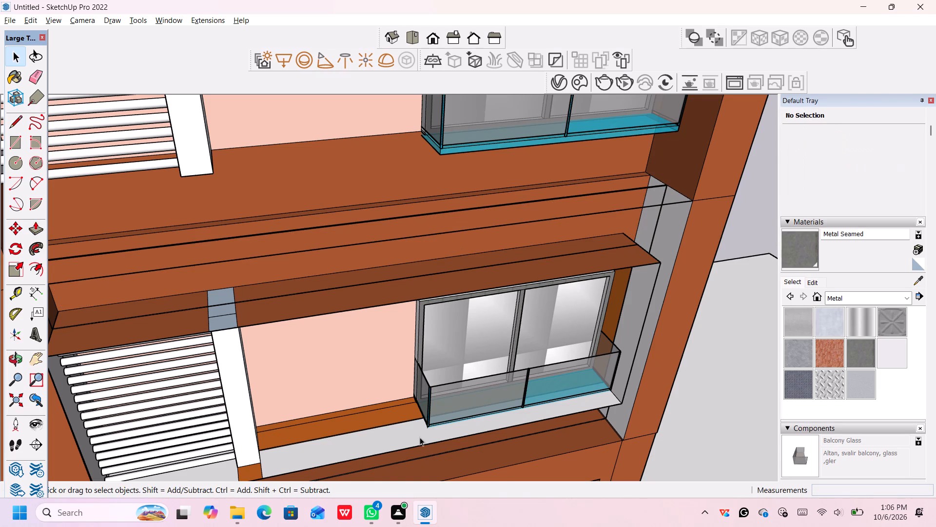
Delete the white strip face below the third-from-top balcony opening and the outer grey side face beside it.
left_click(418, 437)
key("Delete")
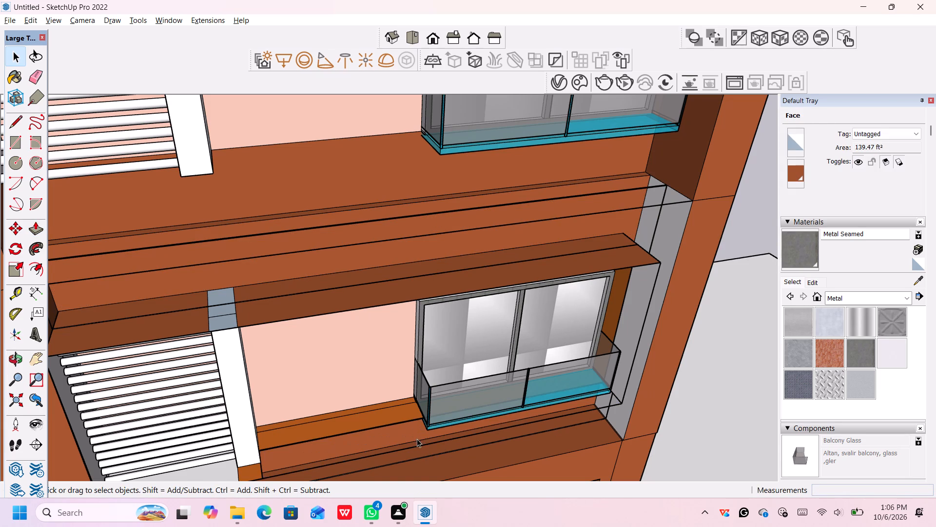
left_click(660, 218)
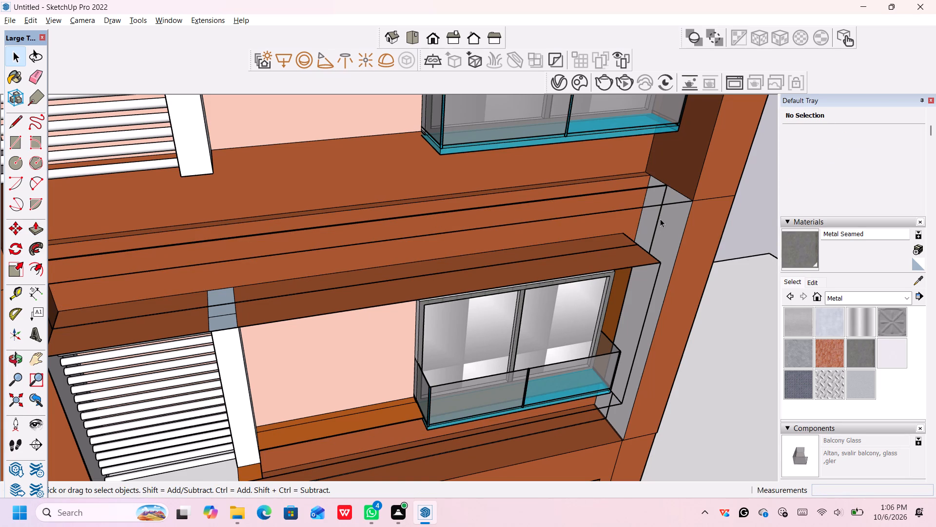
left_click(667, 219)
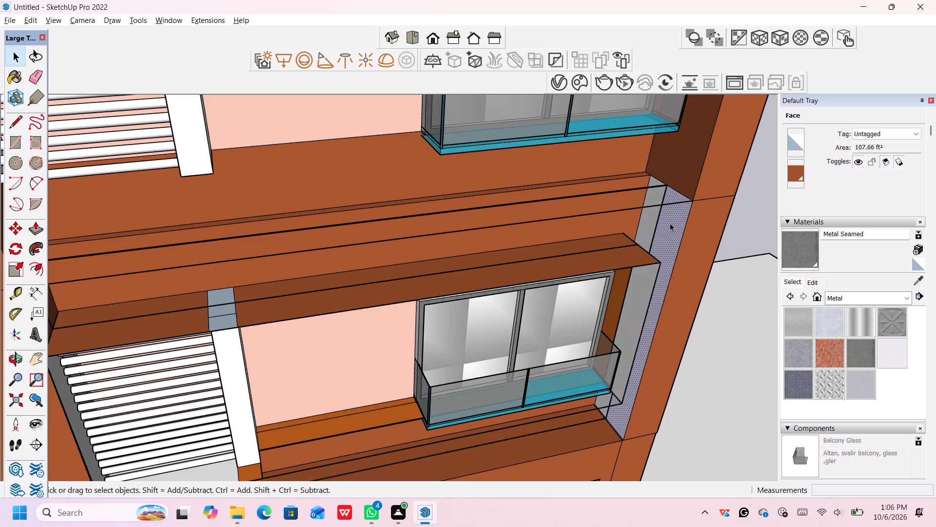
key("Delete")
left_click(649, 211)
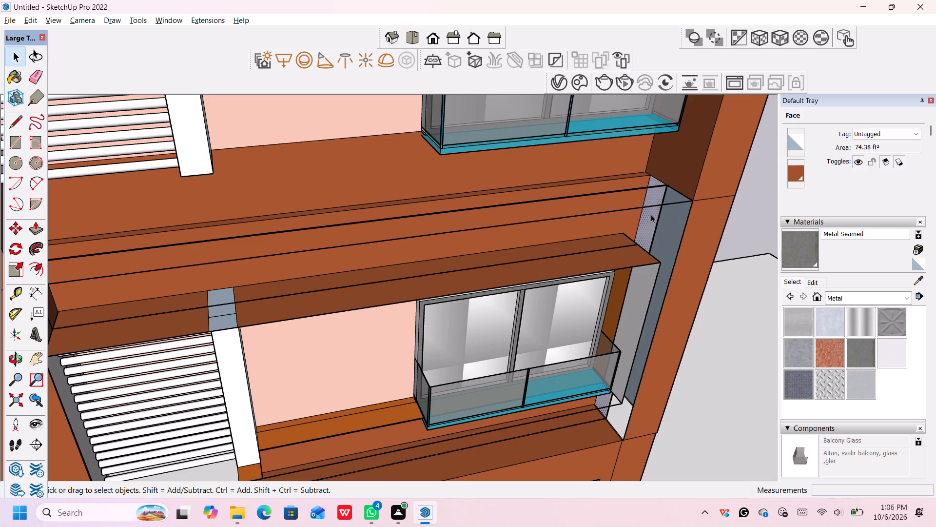
Undo the last nine operations, covering the face deletions and the latest pushes around the third-from-top balcony opening.
key("ctrl+z")
key("ctrl+z")
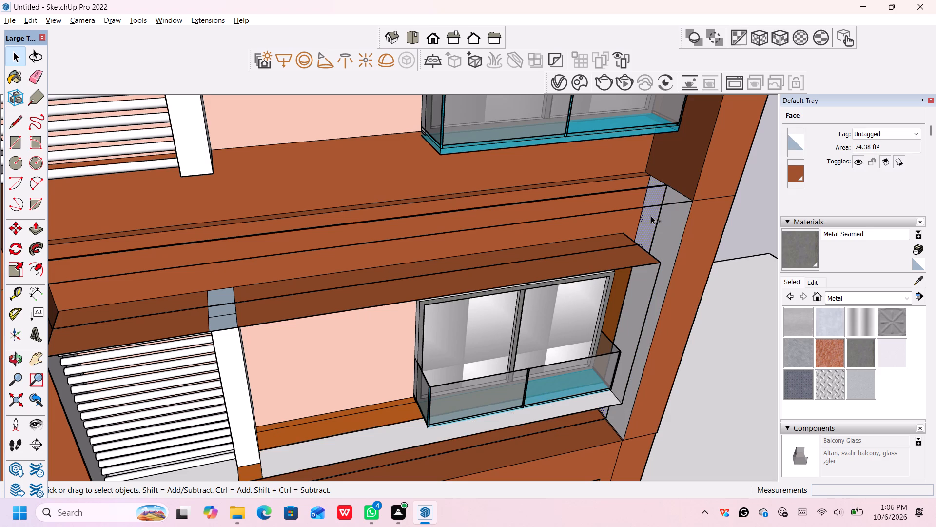
key("ctrl+z")
key("ctrl+z")
key("ctrl+z")
key("ctrl+z")
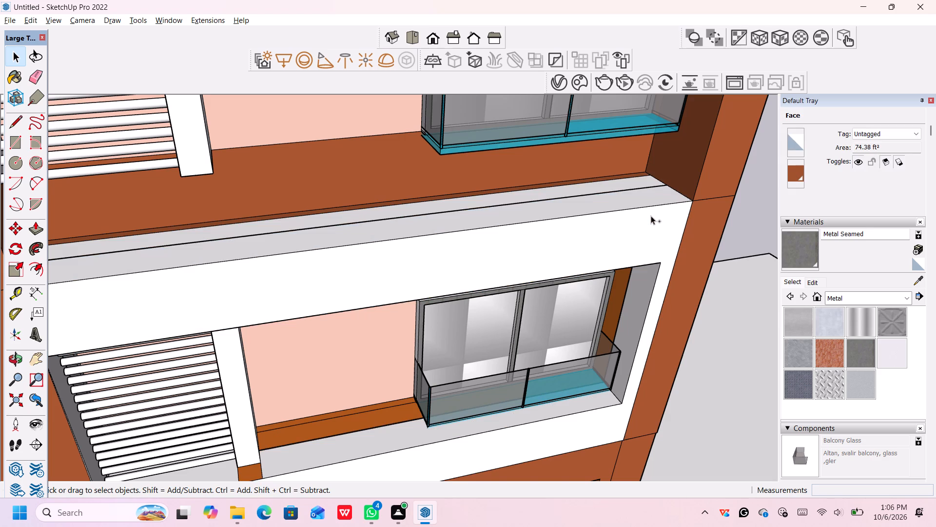
scroll(618, 252, "down", 4)
middle_click_drag(533, 294, 524, 263)
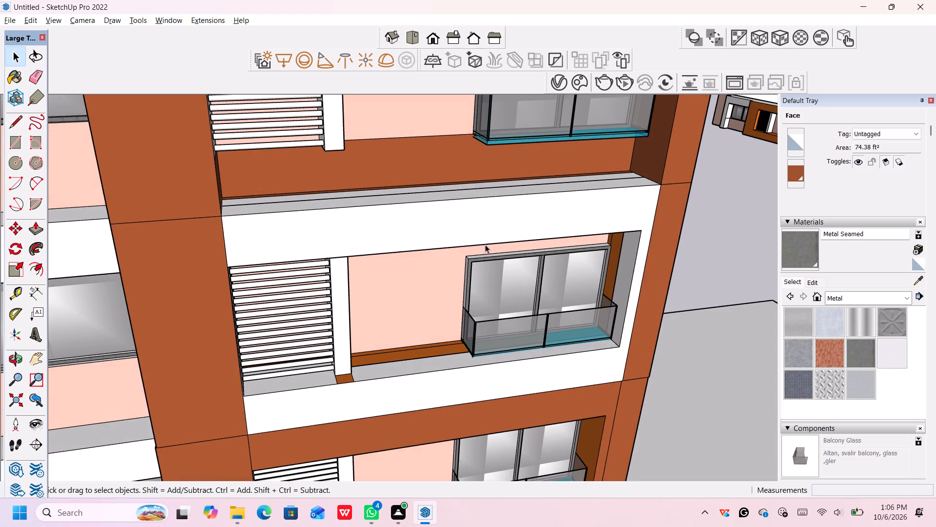
scroll(472, 230, "up", 1)
key("ctrl+z")
key("ctrl+z")
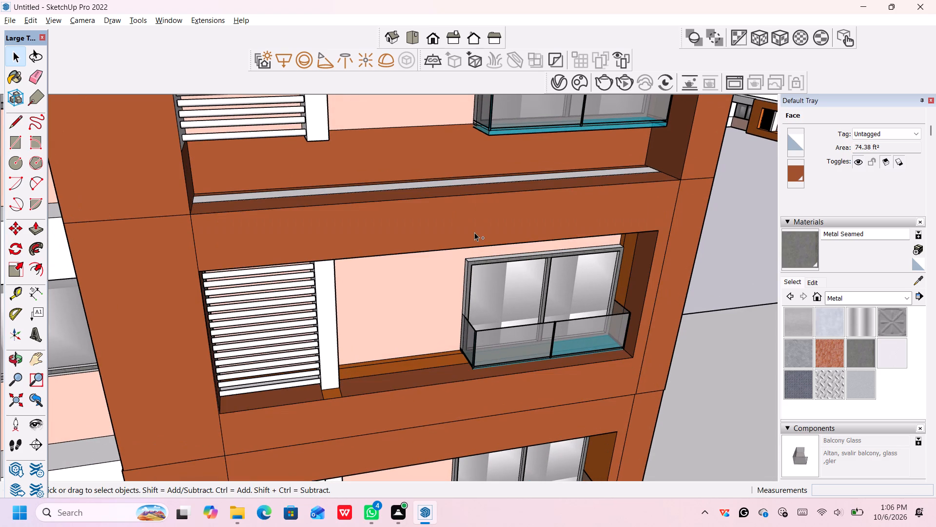
key("ctrl+z")
Delete the white front face around the third-from-top balcony opening and the opening's brown top, balcony-side and bottom reveal faces.
left_click(491, 212)
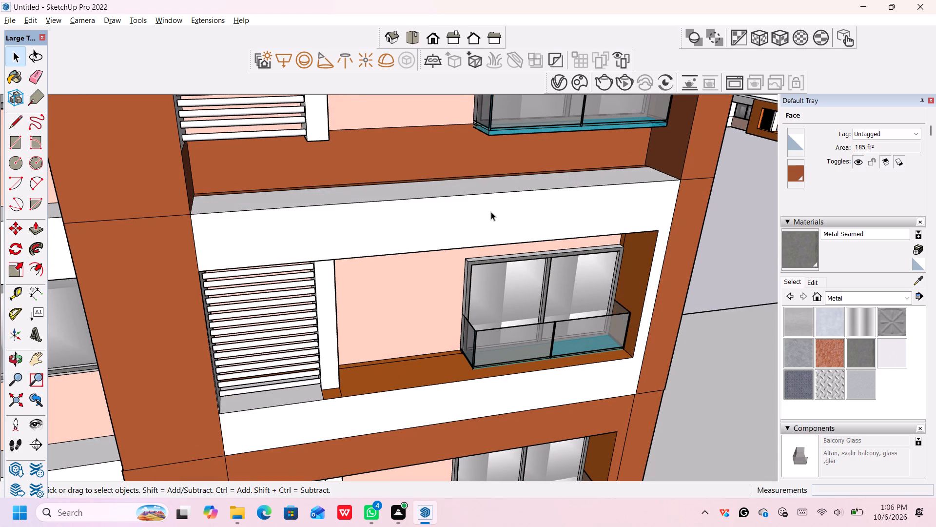
key("Delete")
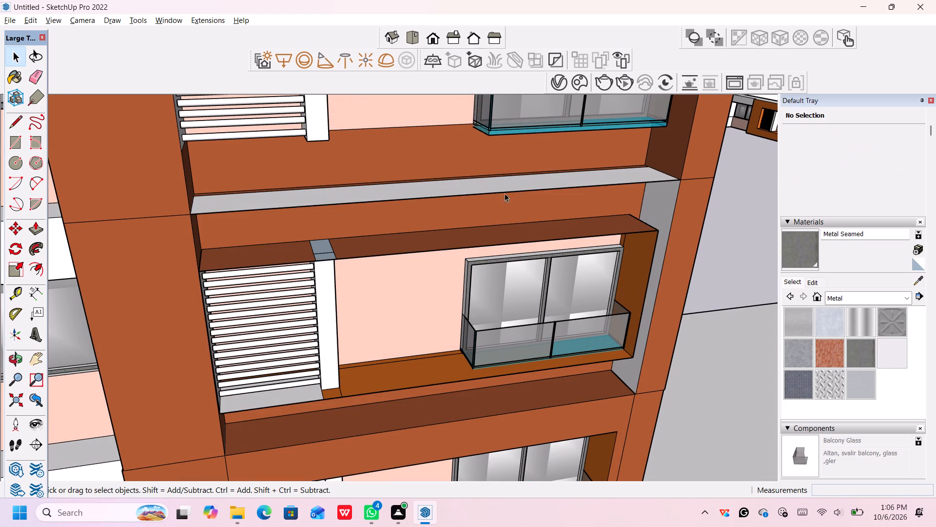
left_click(559, 233)
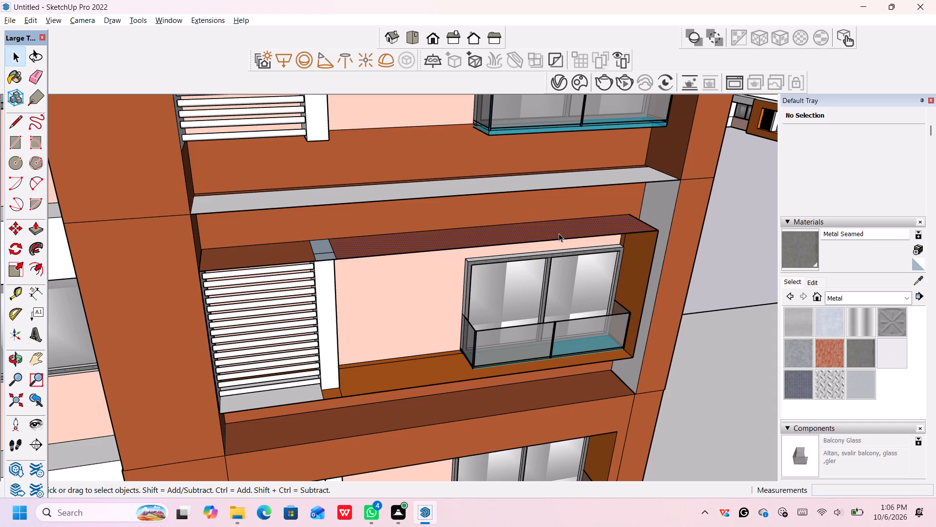
key("Delete")
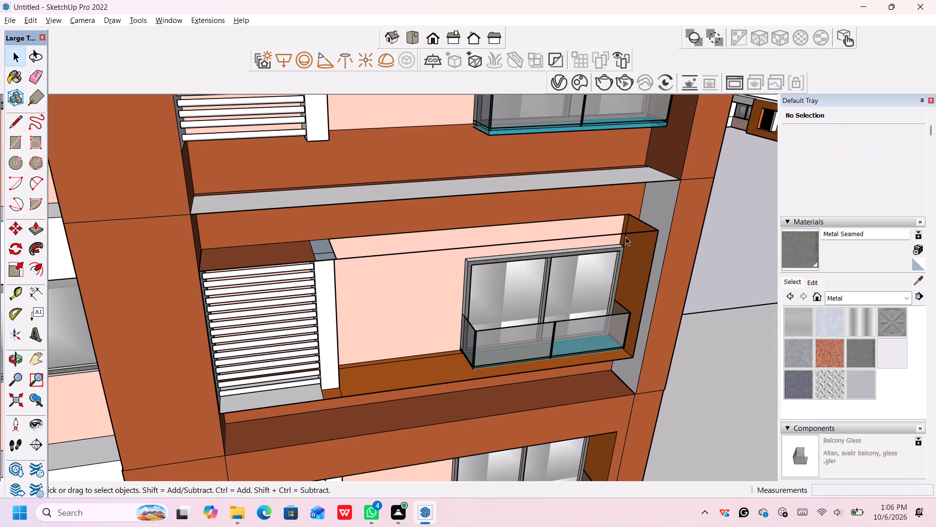
left_click(632, 241)
key("Delete")
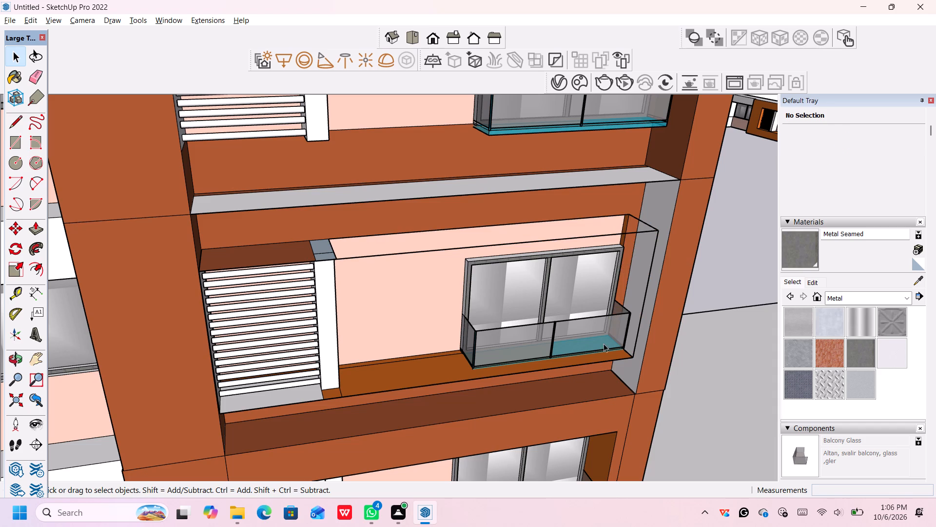
left_click(446, 374)
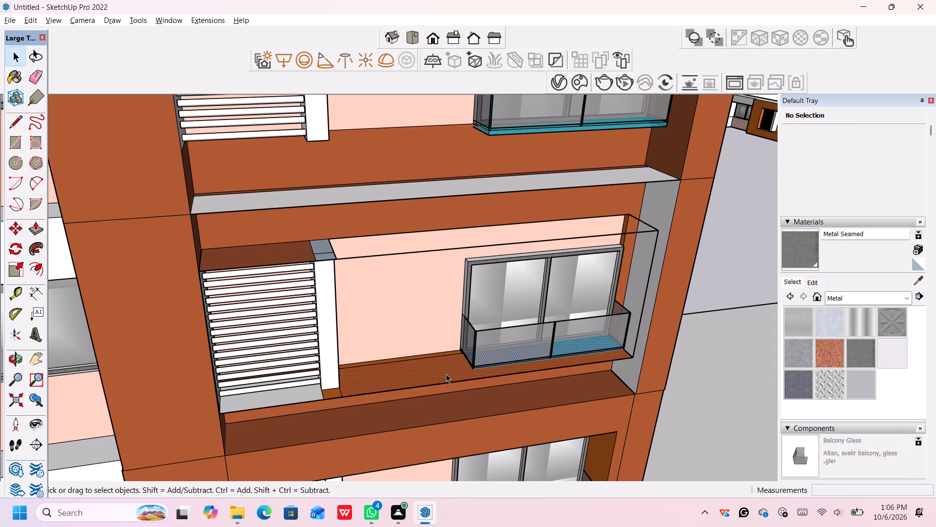
key("Delete")
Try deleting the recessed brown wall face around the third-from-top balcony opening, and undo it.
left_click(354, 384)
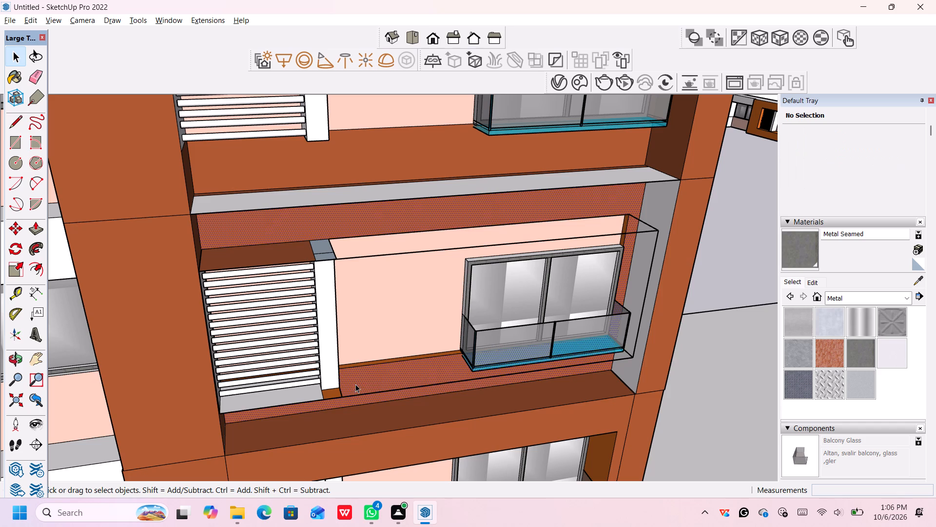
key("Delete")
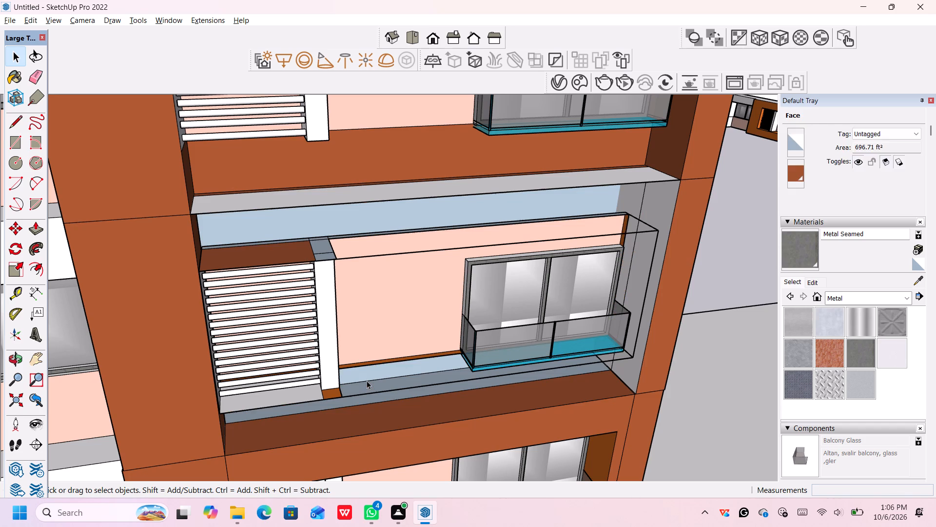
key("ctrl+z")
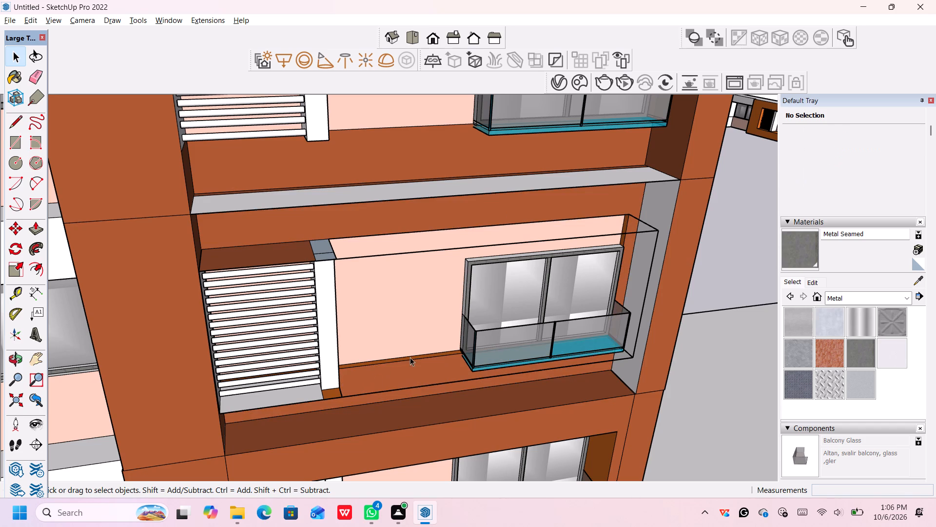
Delete the grey ledge face spanning the facade above the third-from-top balcony opening.
middle_click_drag(407, 338, 401, 325)
middle_click_drag(403, 336, 418, 416)
left_click(464, 305)
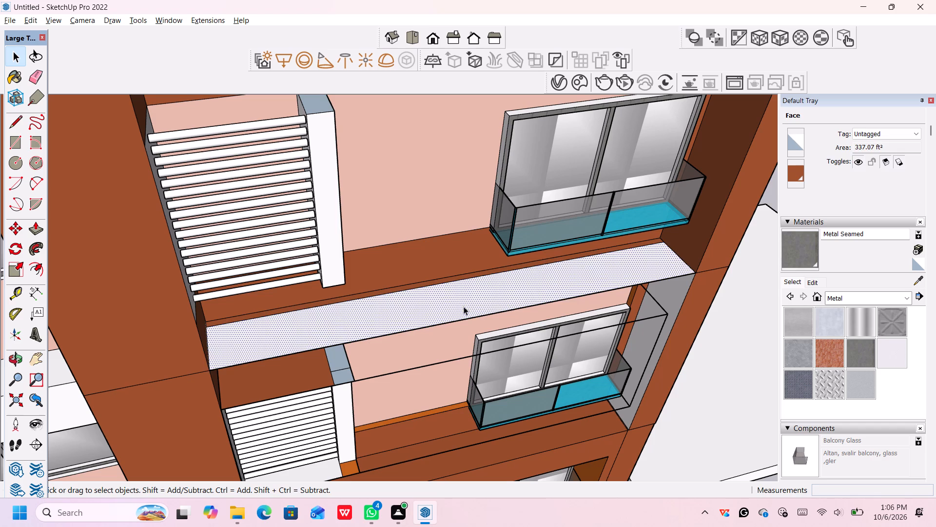
key("Delete")
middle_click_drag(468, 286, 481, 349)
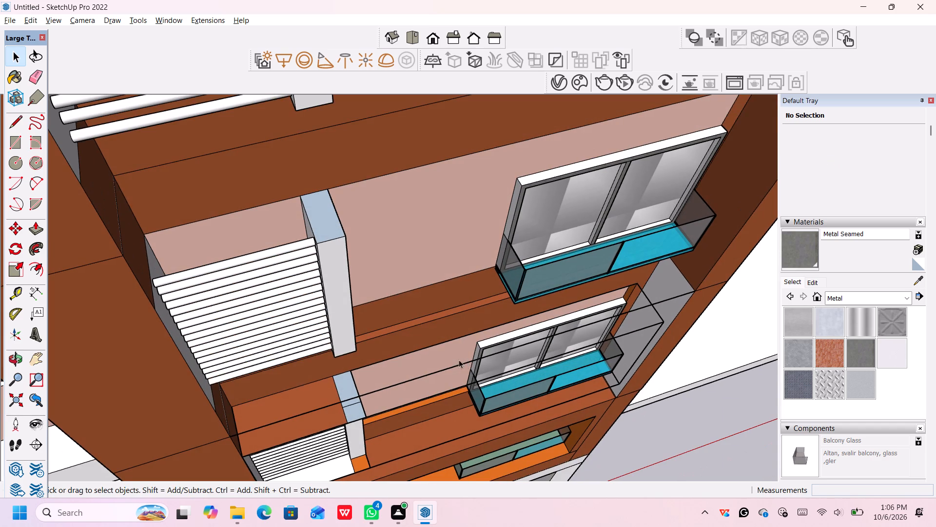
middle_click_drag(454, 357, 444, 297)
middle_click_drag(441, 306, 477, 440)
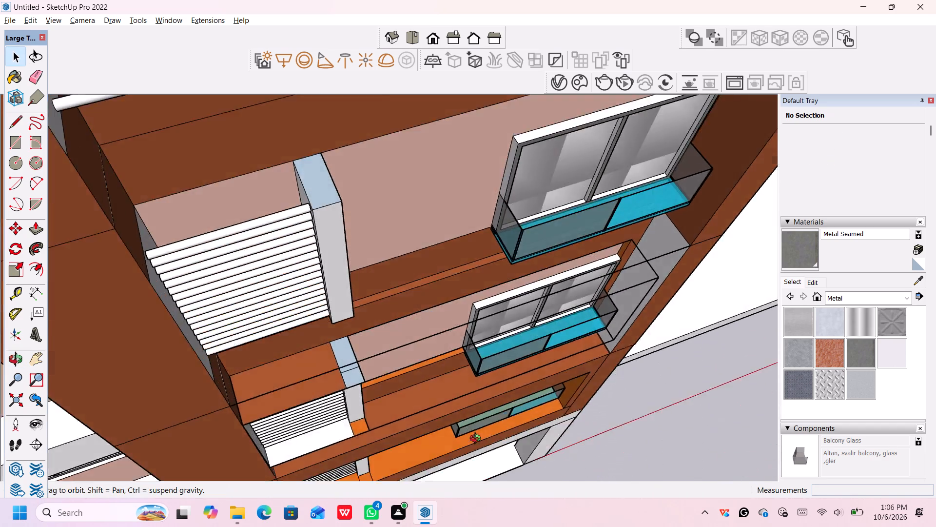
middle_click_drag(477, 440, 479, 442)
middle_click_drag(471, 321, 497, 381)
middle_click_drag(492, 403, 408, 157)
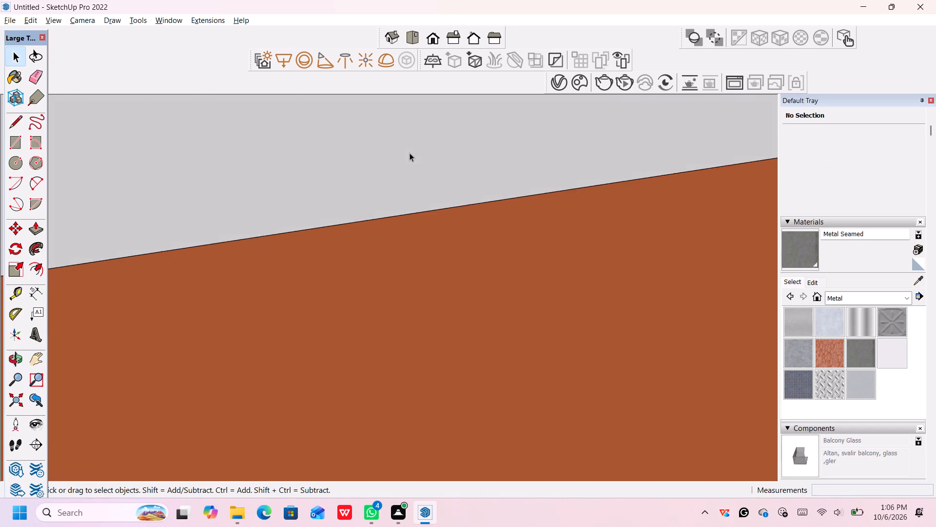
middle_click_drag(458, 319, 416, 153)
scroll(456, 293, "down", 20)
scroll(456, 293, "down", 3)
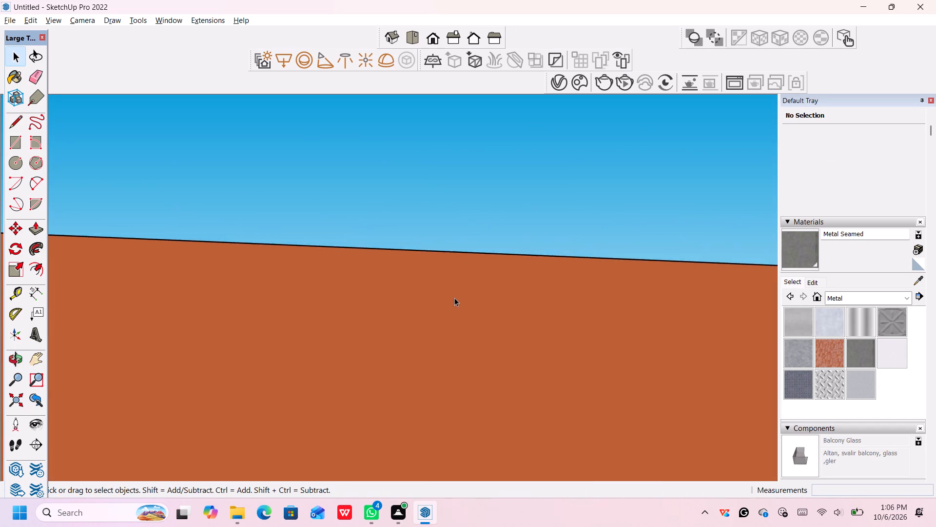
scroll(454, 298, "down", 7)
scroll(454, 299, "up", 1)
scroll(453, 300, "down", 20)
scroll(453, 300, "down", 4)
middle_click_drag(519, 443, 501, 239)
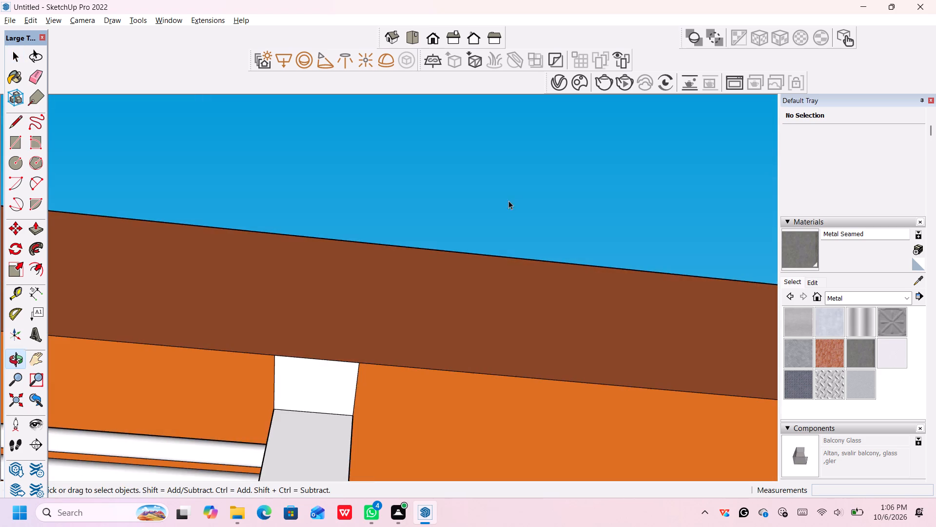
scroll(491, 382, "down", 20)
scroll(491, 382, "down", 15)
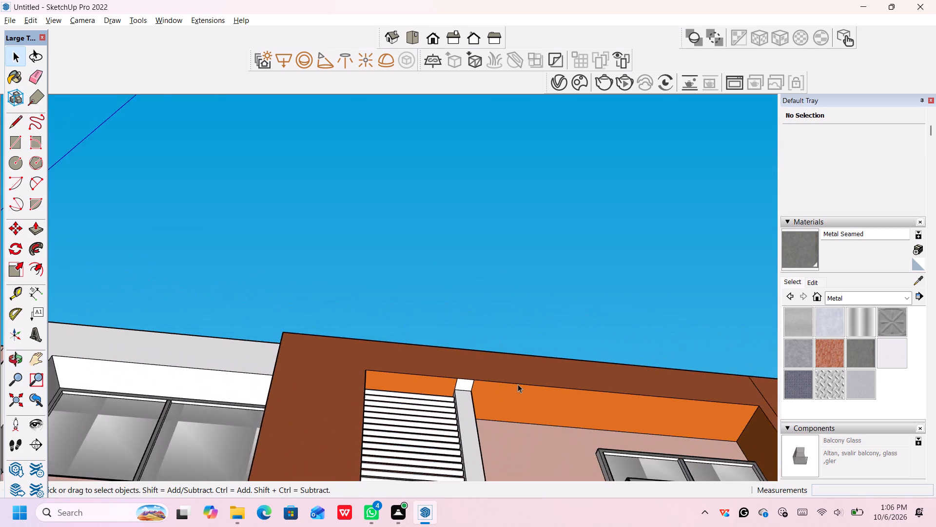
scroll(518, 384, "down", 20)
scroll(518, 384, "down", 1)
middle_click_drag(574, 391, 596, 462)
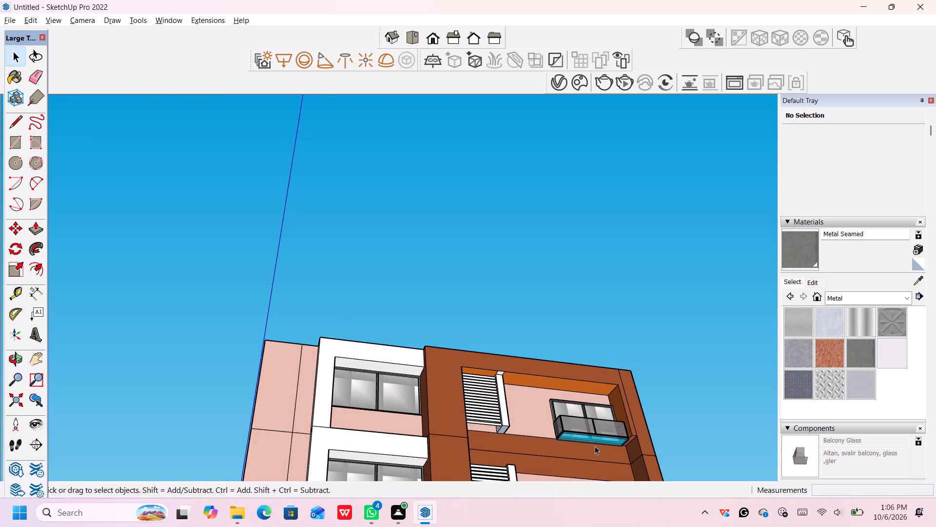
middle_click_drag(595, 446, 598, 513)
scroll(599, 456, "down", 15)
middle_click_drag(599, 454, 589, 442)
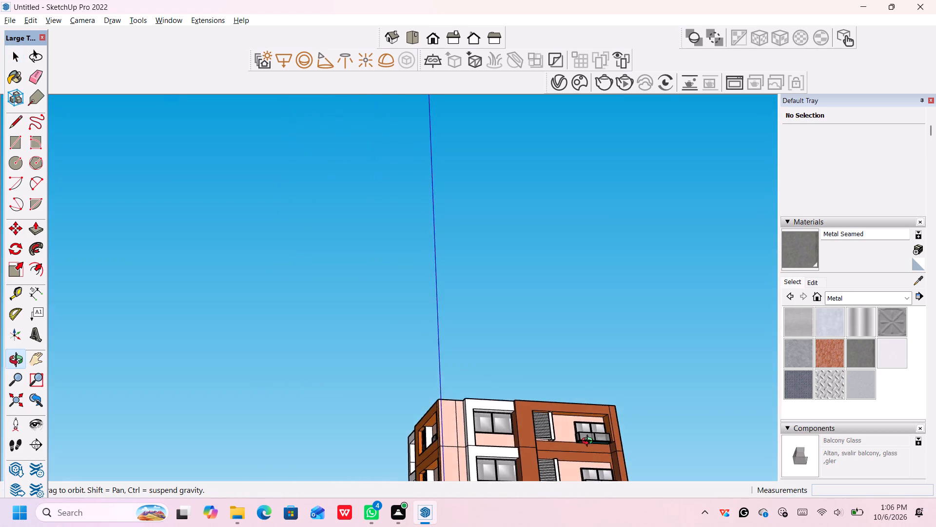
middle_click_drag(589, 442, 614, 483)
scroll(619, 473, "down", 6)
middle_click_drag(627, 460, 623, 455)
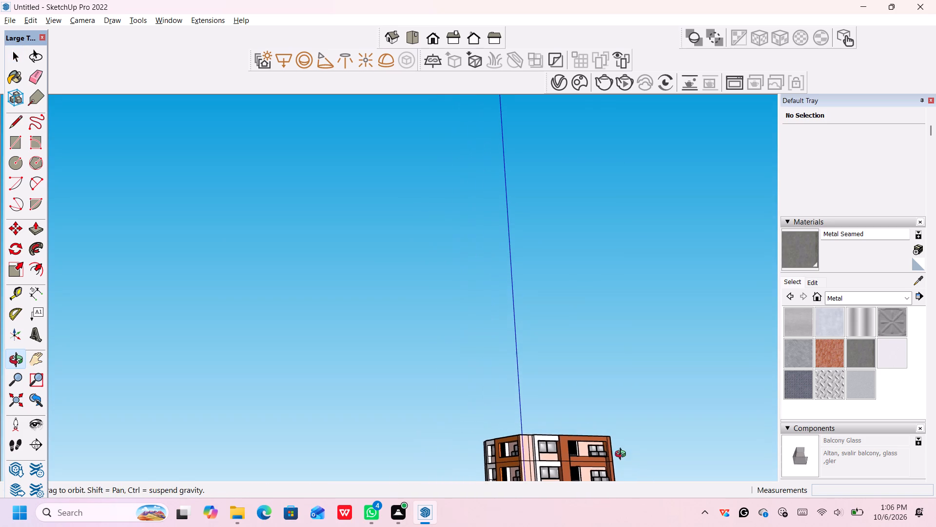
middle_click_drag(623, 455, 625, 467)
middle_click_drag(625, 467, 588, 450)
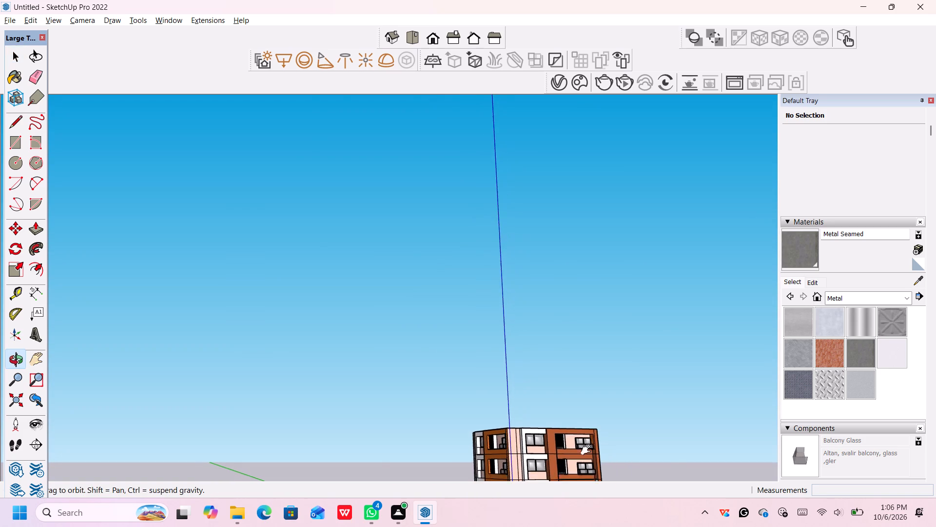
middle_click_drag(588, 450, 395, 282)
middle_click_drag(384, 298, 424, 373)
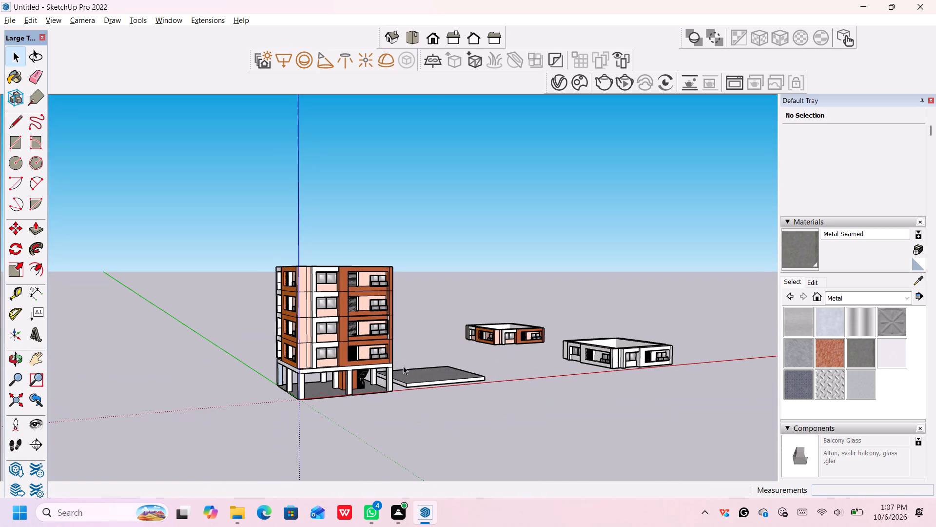
Delete the thin dark brown strip face between the second- and third-from-top balcony openings.
scroll(374, 327, "up", 7)
middle_click_drag(368, 311, 393, 397)
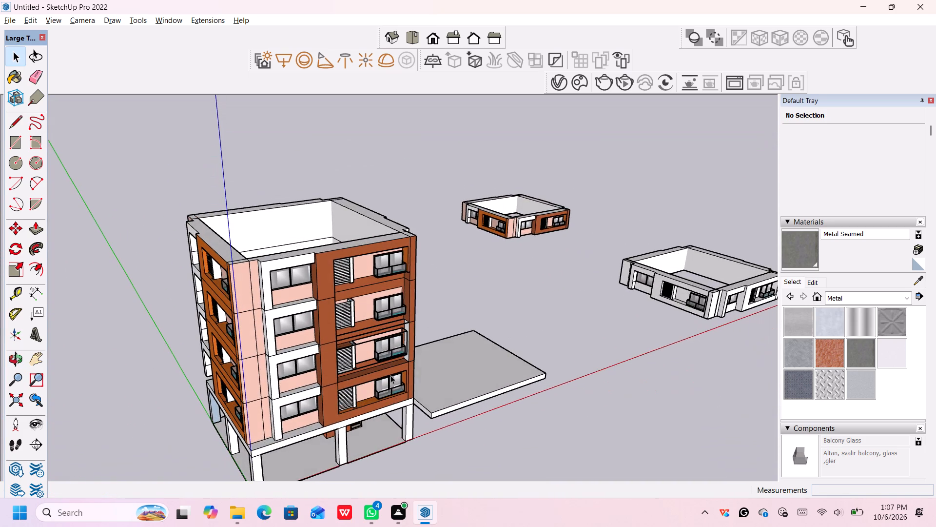
scroll(370, 322, "up", 7)
scroll(370, 331, "up", 15)
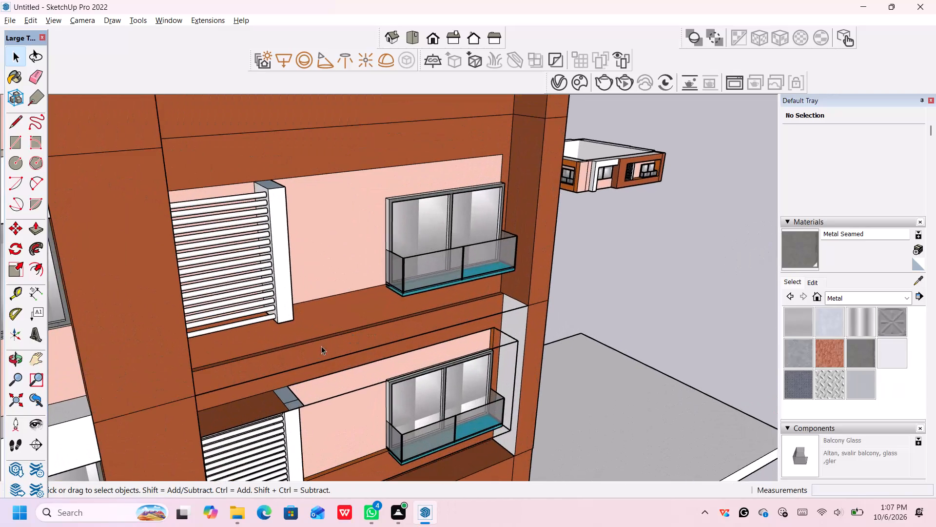
middle_click_drag(315, 348, 327, 371)
scroll(328, 376, "up", 5)
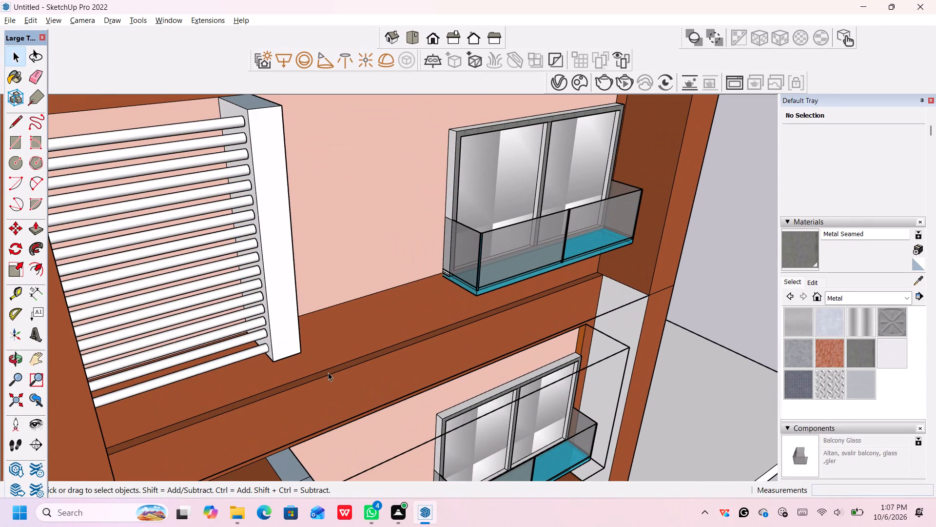
left_click(328, 372)
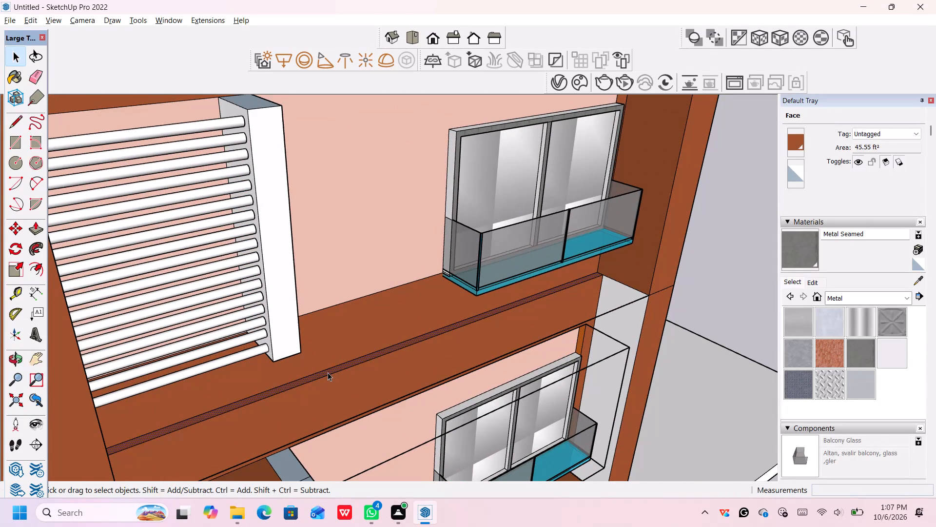
key("Delete")
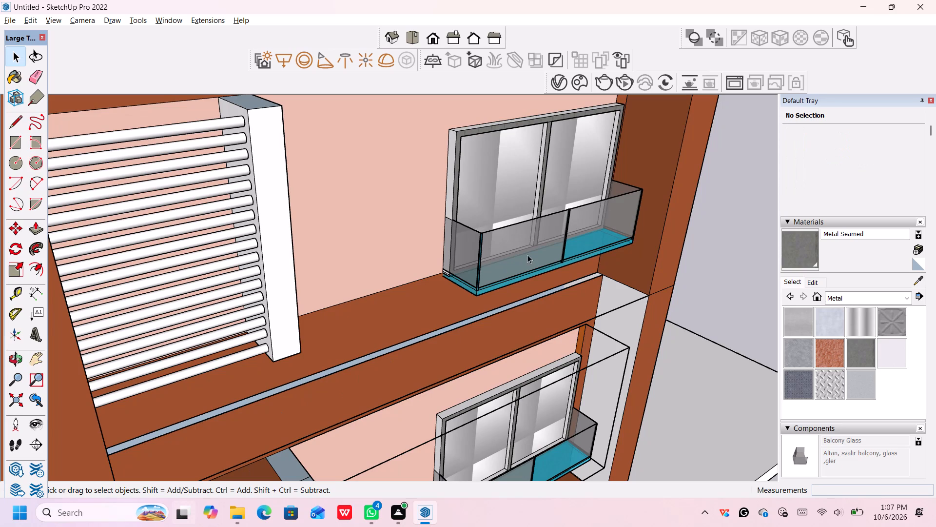
middle_click_drag(639, 355, 691, 343)
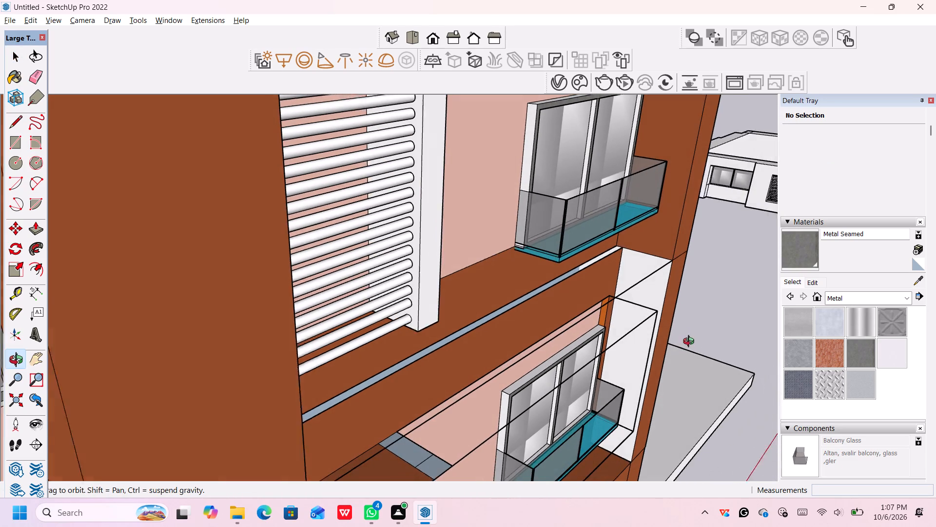
Examine the white side reveal and brown end strip beside the third-from-top balcony opening, and compare them with the other storeys.
middle_click_drag(691, 343, 692, 342)
left_click_drag(644, 266, 634, 264)
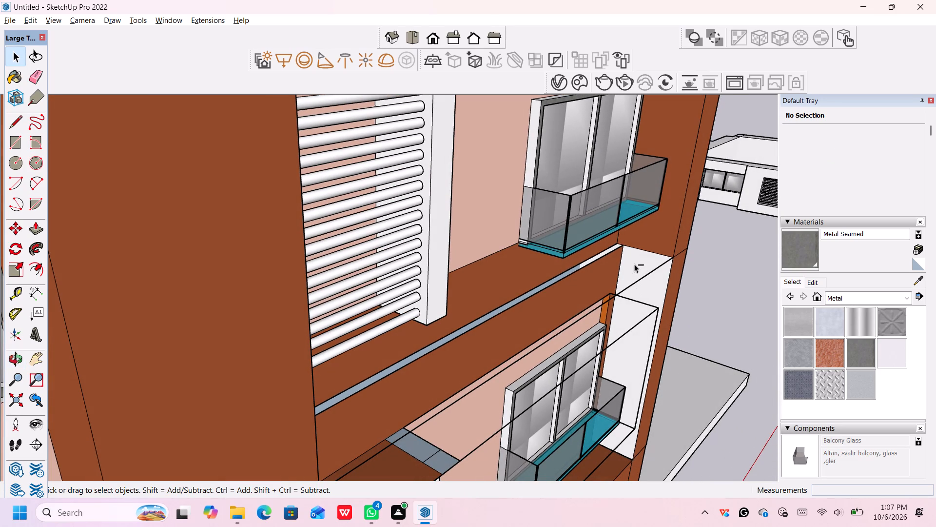
left_click_drag(634, 264, 629, 264)
middle_click_drag(654, 295, 490, 242)
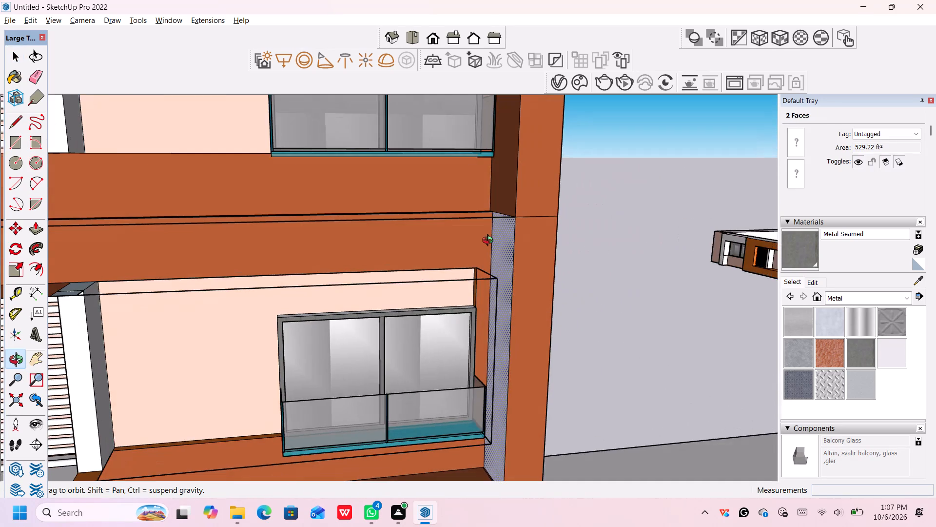
middle_click_drag(490, 242, 498, 238)
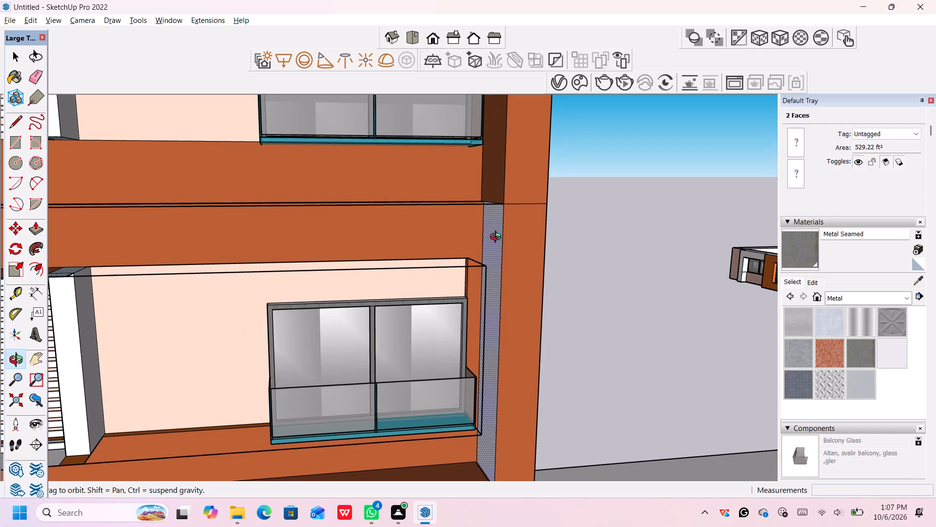
middle_click_drag(498, 238, 476, 181)
middle_click(476, 181)
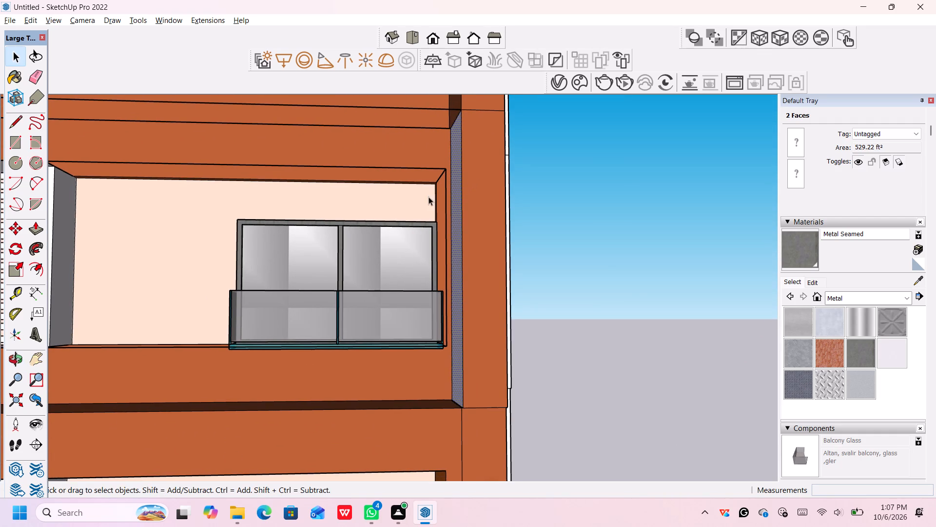
middle_click_drag(456, 195, 461, 185)
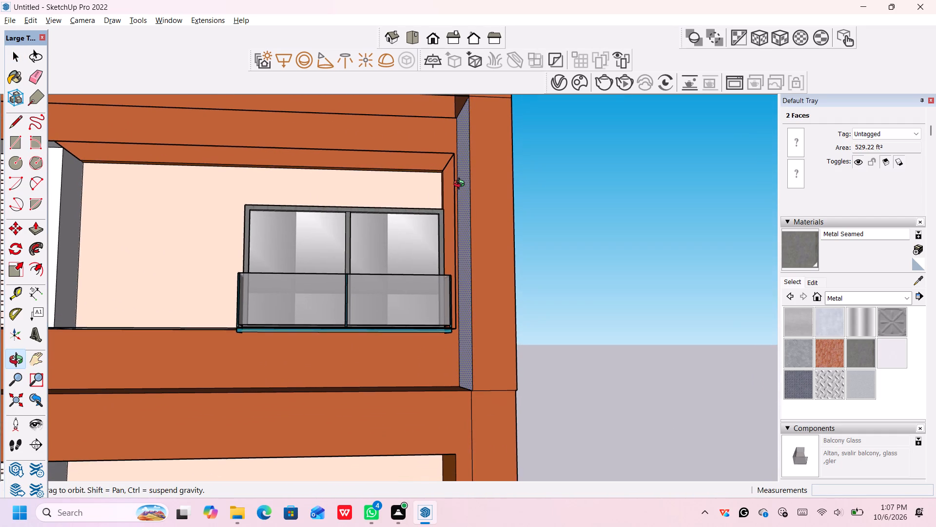
middle_click_drag(461, 185, 461, 185)
left_click(476, 316)
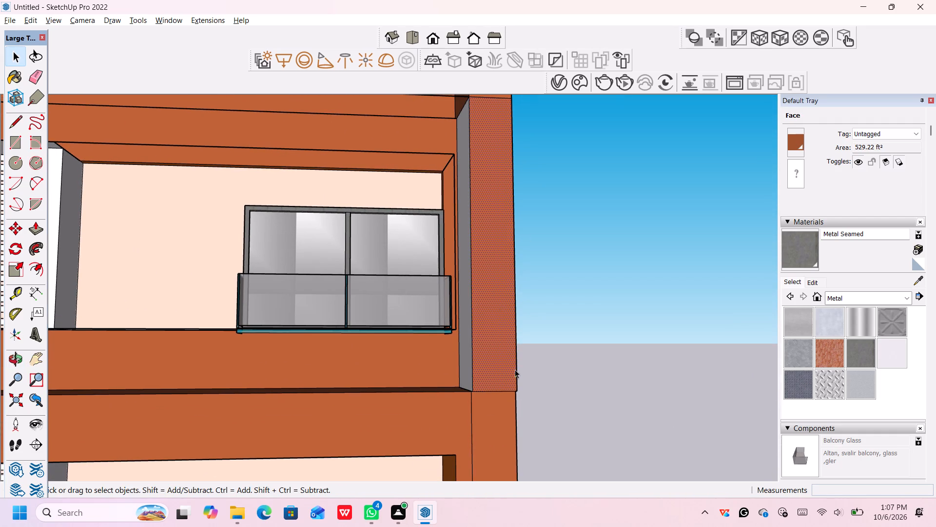
scroll(514, 385, "up", 3)
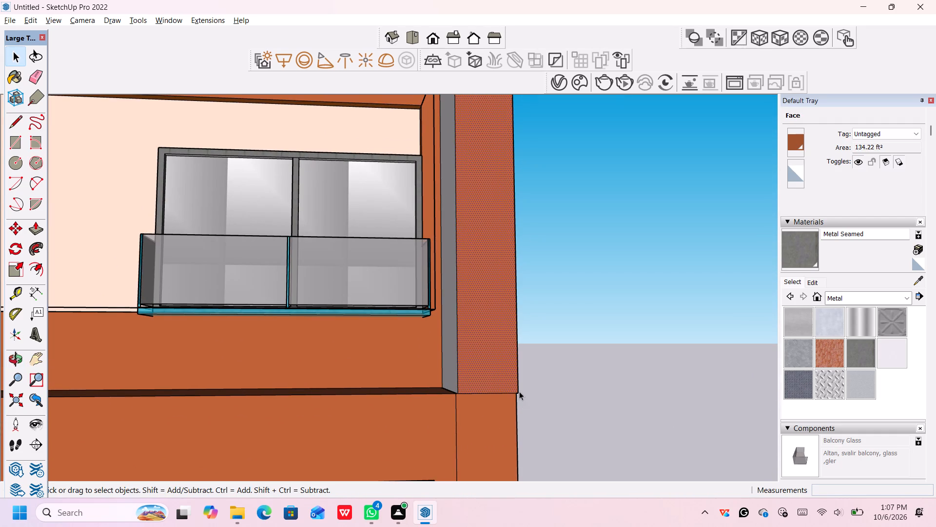
scroll(516, 392, "down", 11)
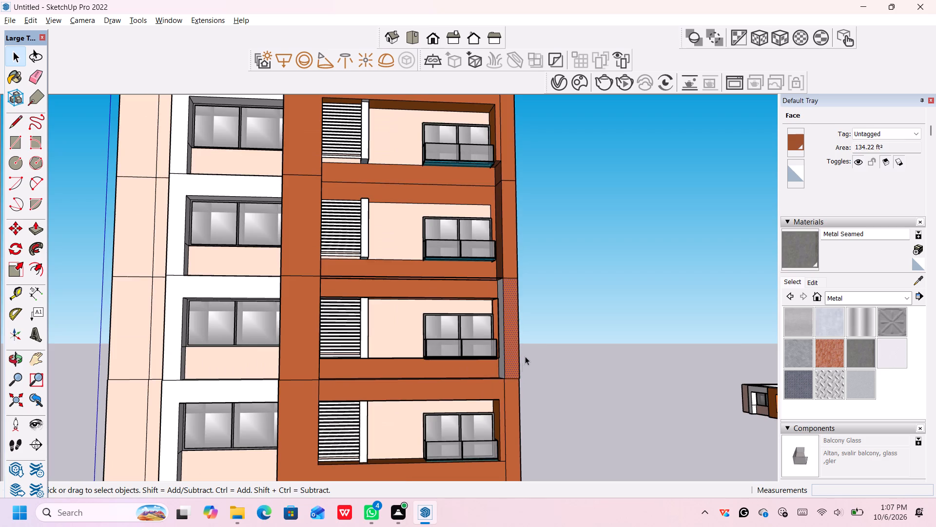
middle_click_drag(546, 307, 548, 324)
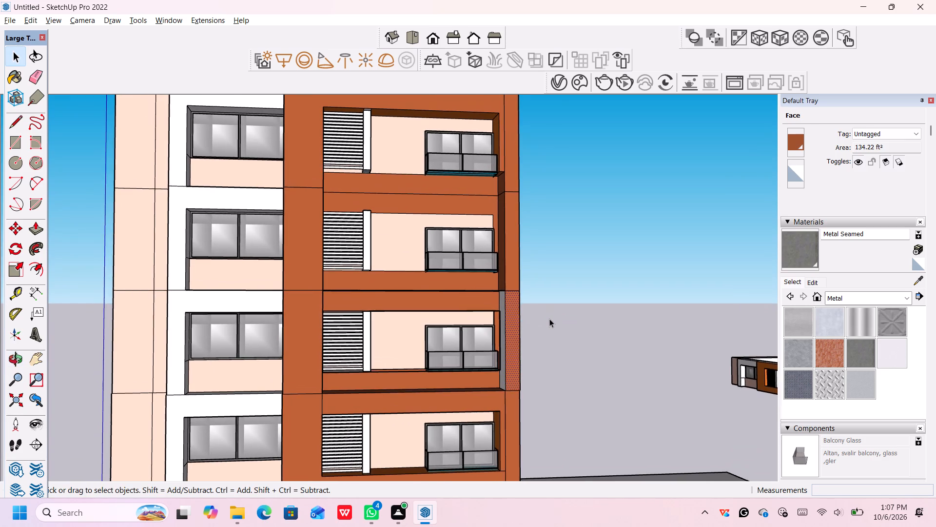
scroll(551, 315, "down", 6)
scroll(551, 314, "up", 4)
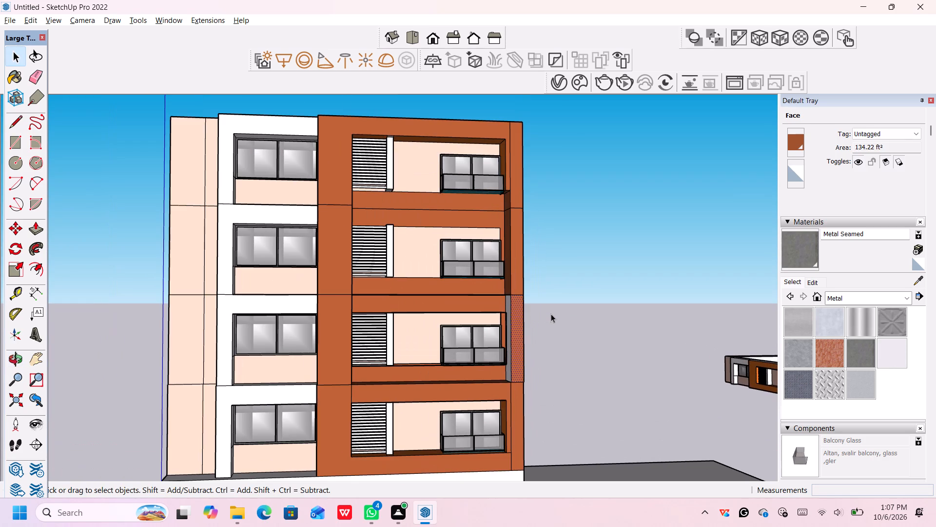
Undo the face deletions and recess edits around the third- and second-from-top balcony openings of the brown facade.
key("ctrl+z")
key("ctrl+z")
key("ctrl+z")
key("ctrl+z")
key("ctrl+z")
key("Escape")
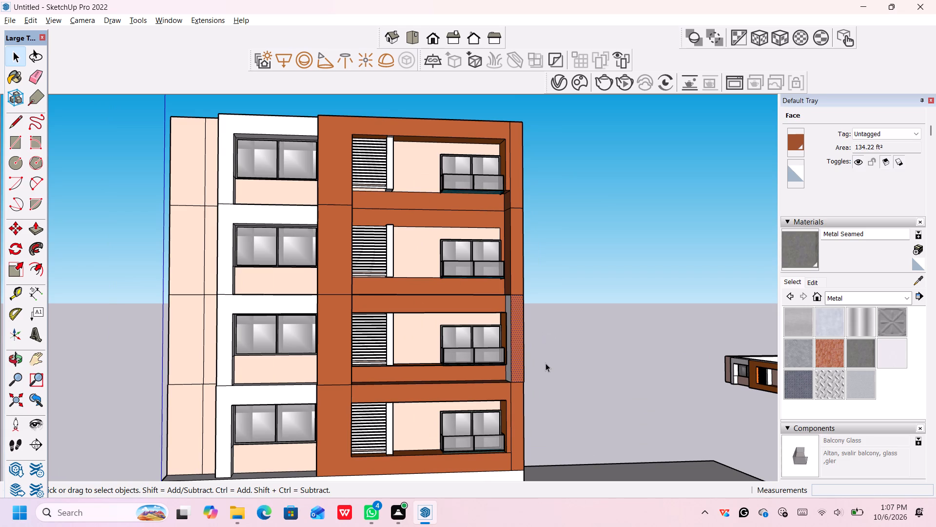
key("space")
key("ctrl+z")
key("ctrl+z")
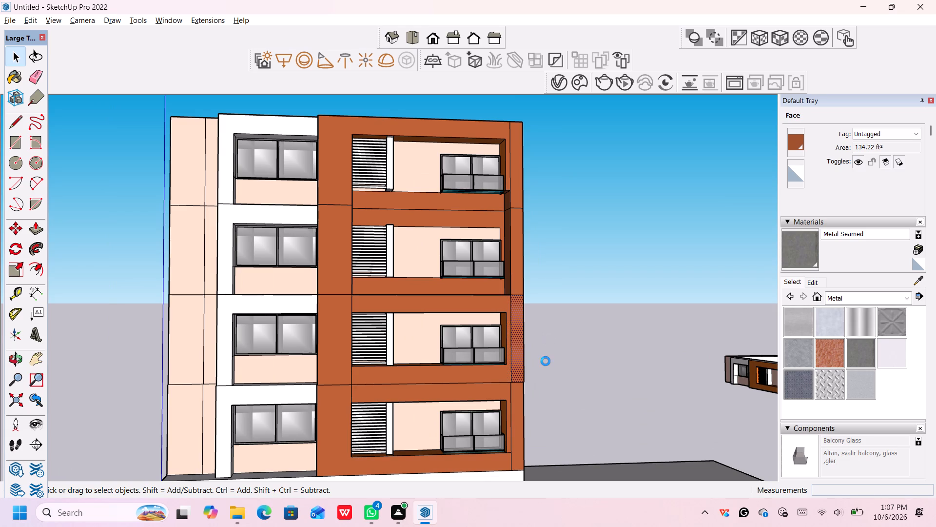
key("ctrl+z")
key("ctrl+z")
key("ctrl+z")
key("ctrl+z")
key("ctrl+z")
key("ctrl+z")
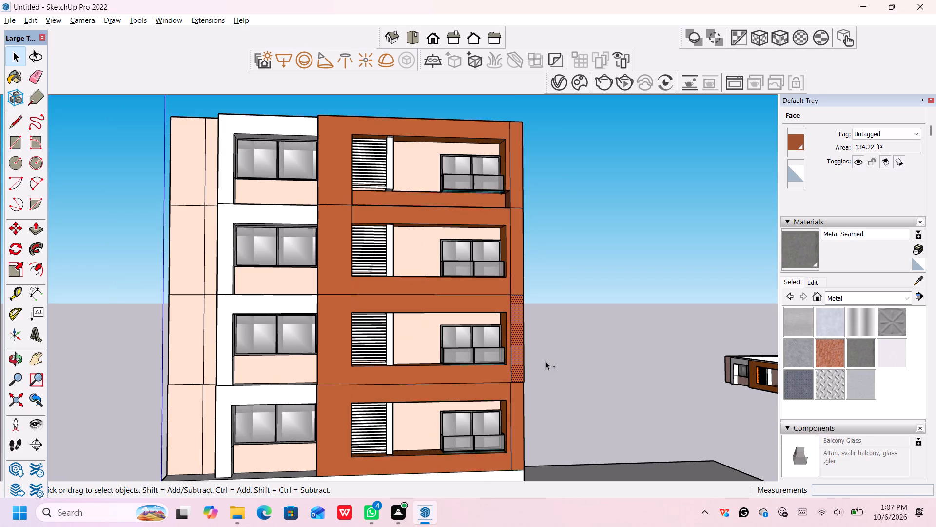
Undo the remaining brown facade recess at the top opening and the stacking of the two uppermost storeys, going back to two storeys.
key("ctrl+z")
key("ctrl+z")
key("ctrl+z")
key("ctrl+z")
key("ctrl+z")
key("ctrl+z")
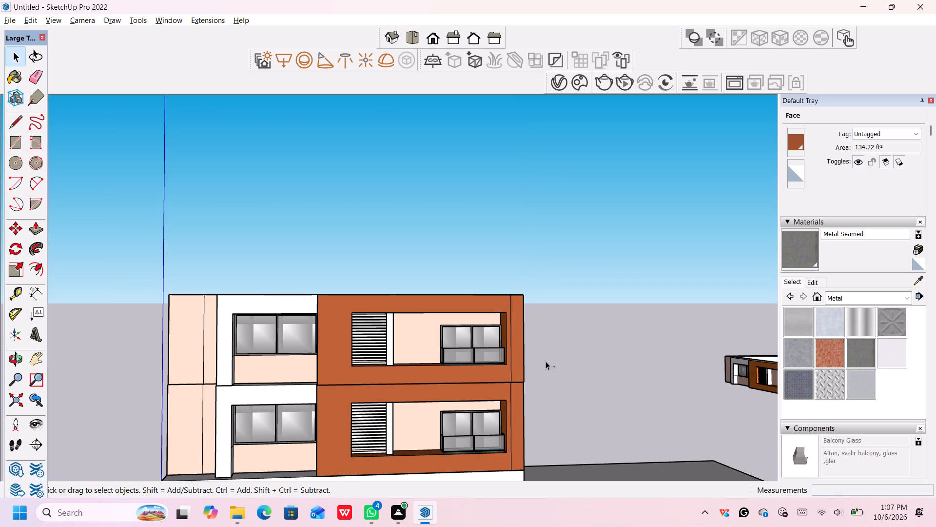
key("ctrl+z")
key("ctrl+z")
Select the upper storey group of the two-storey stack, working near the brown facade's lower outer corner.
scroll(518, 382, "up", 5)
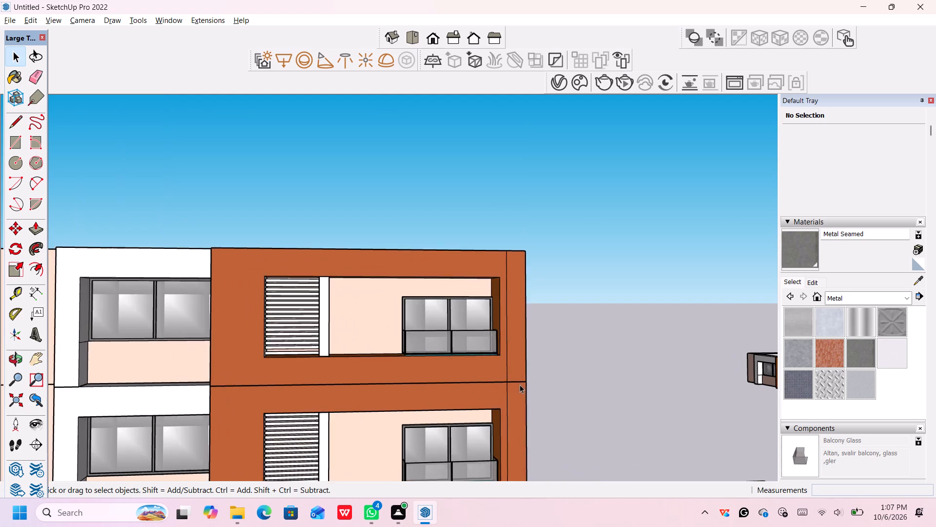
scroll(527, 377, "up", 8)
scroll(524, 392, "down", 5)
scroll(524, 387, "up", 3)
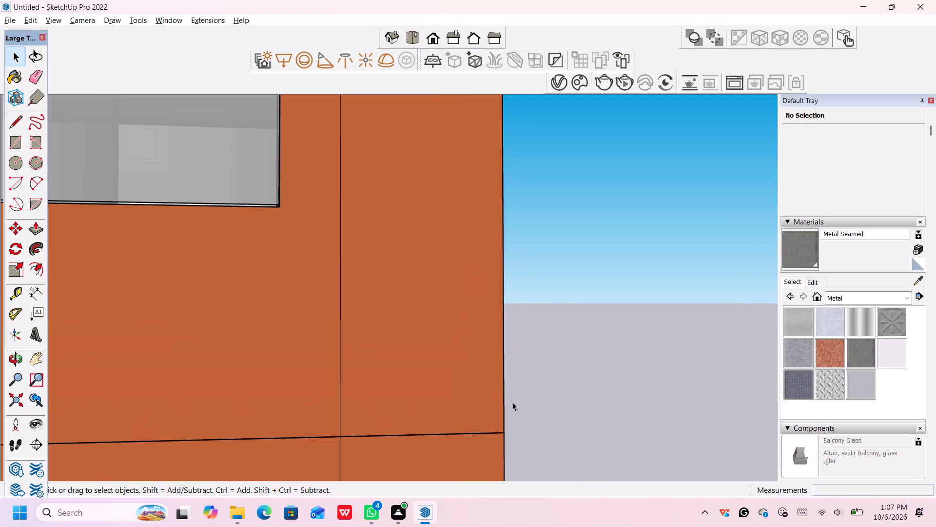
left_click(502, 418)
scroll(510, 429, "up", 5)
scroll(509, 427, "down", 4)
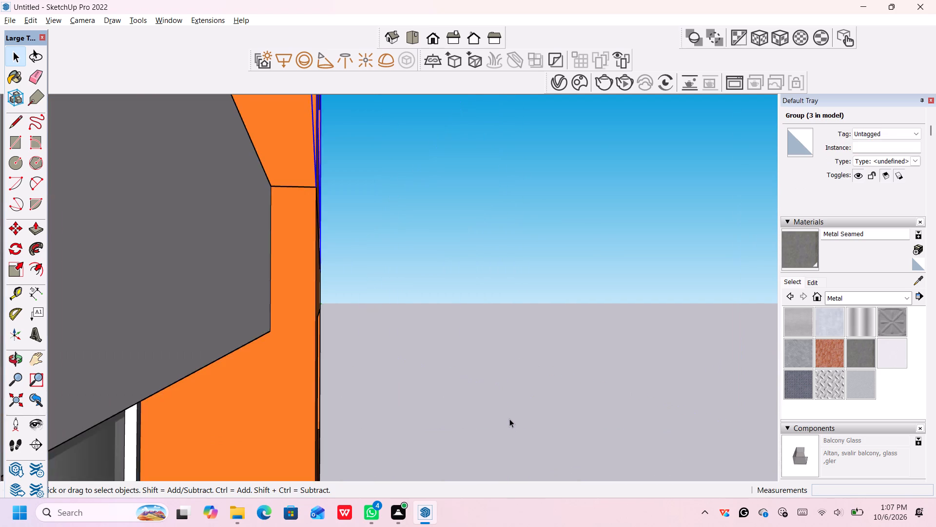
scroll(509, 419, "down", 6)
scroll(506, 403, "up", 4)
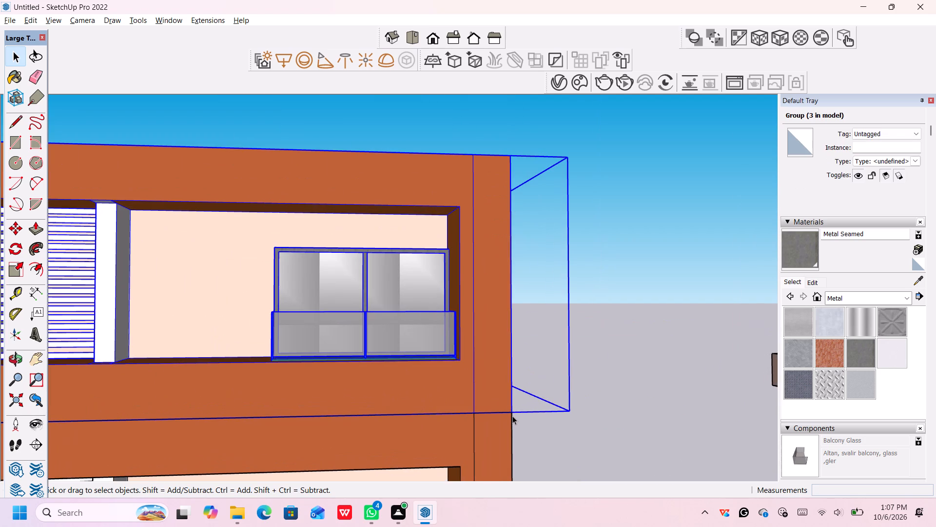
Copy the selected floor group 30' straight up from its lower corner to stack another storey on the building.
scroll(512, 416, "up", 4)
key("m")
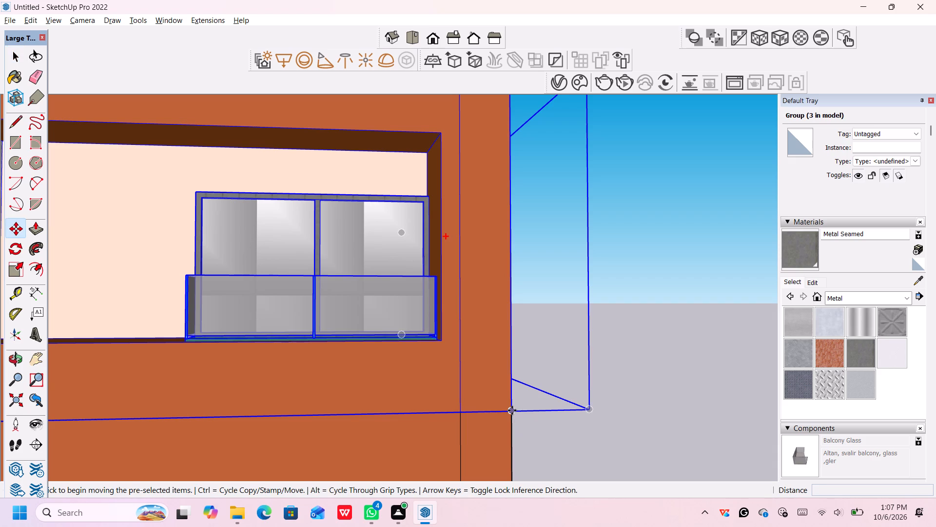
left_click(512, 410)
left_click(510, 410)
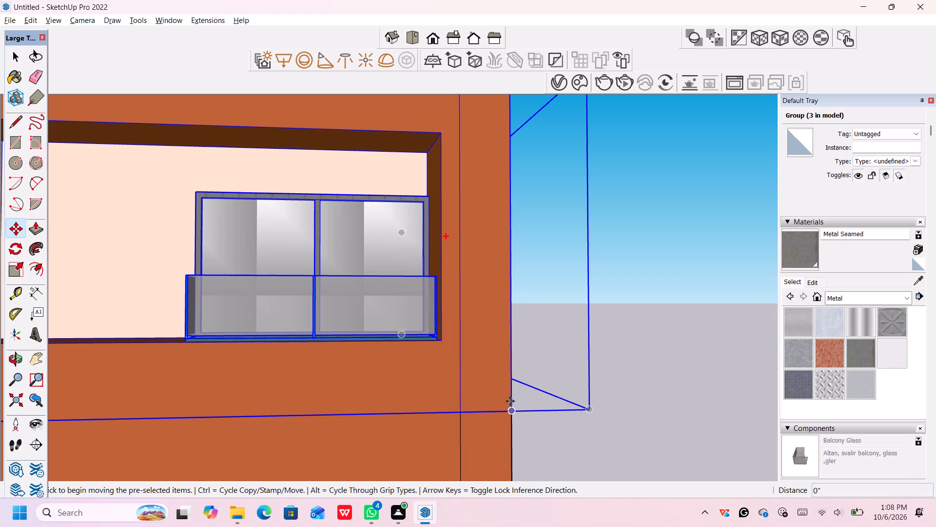
left_click(512, 411, "ctrl")
middle_click_drag(519, 279, 533, 339)
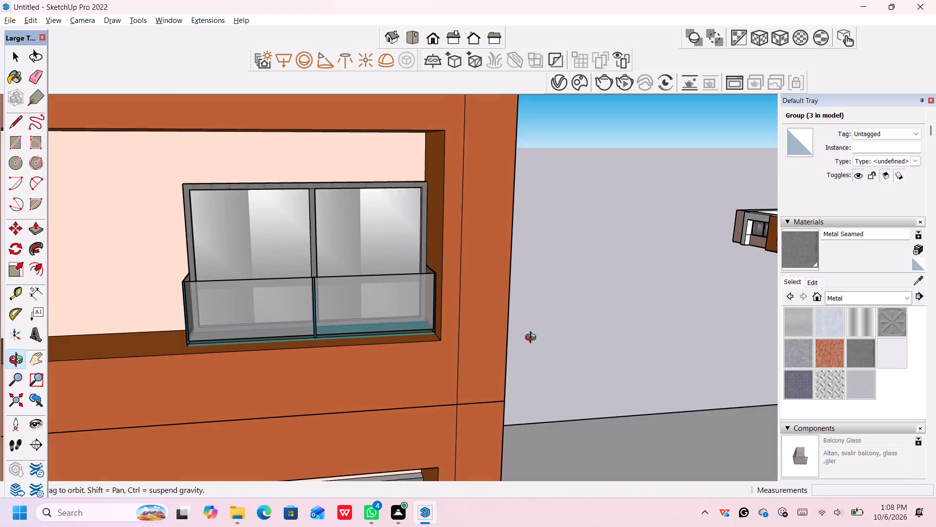
middle_click_drag(533, 339, 533, 335)
scroll(501, 194, "down", 6)
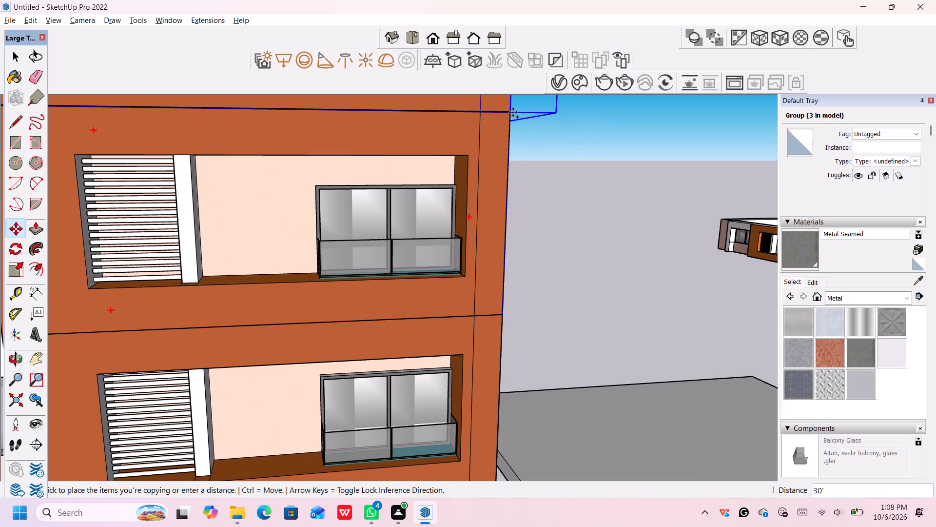
left_click(510, 112)
Copy the new top floor group 30' straight up from its lower corner to its upper corner for one more storey.
scroll(511, 119, "down", 12)
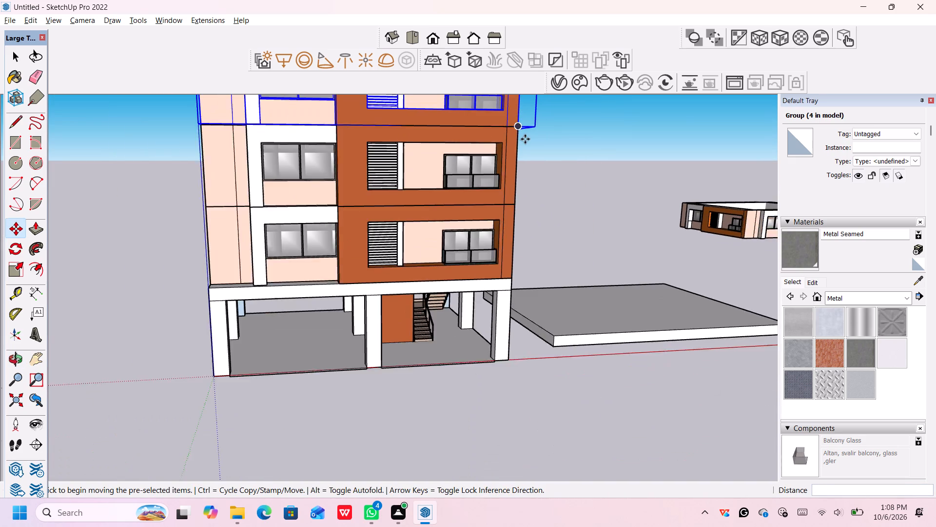
middle_click_drag(525, 141, 483, 355)
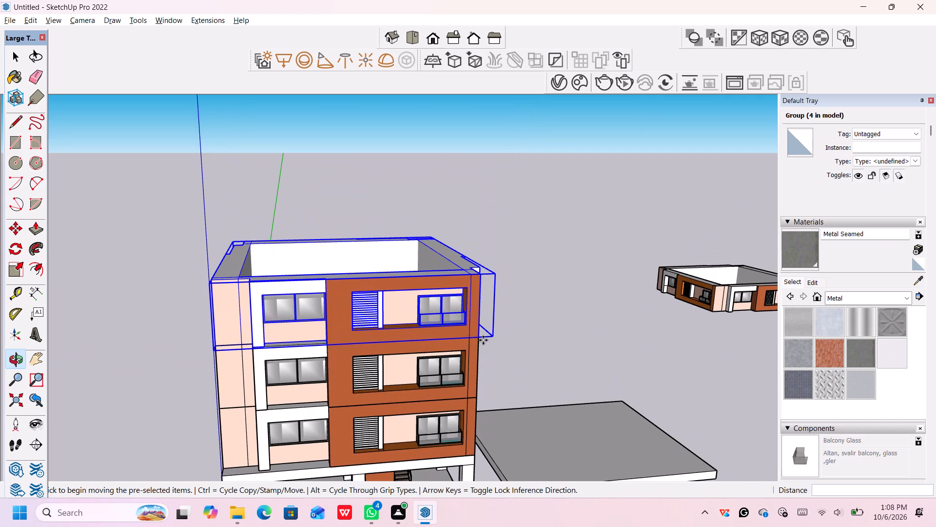
middle_click_drag(473, 281, 467, 259)
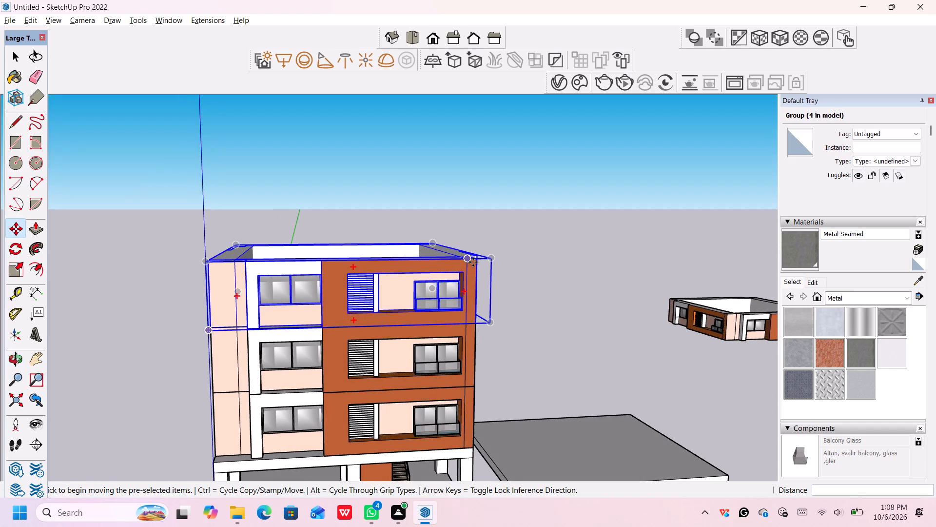
scroll(476, 324, "up", 10)
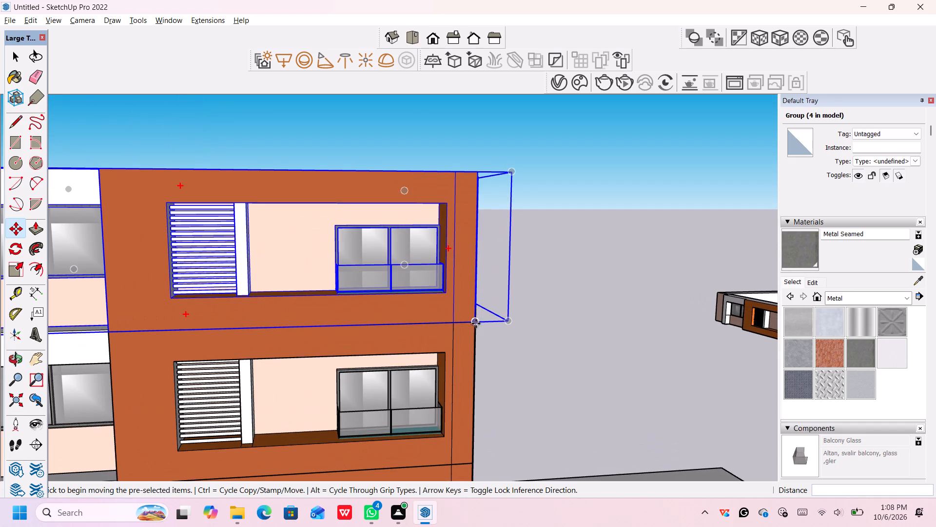
left_click(476, 322)
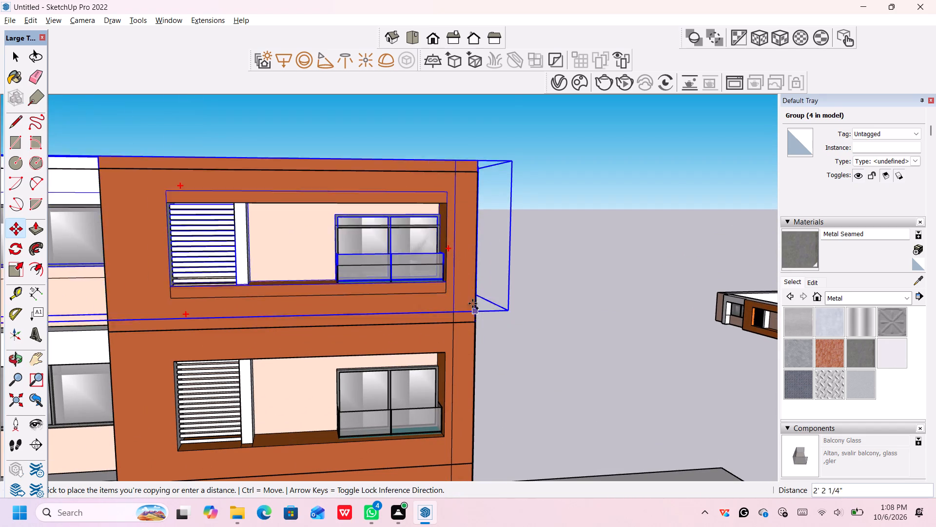
left_click(477, 175)
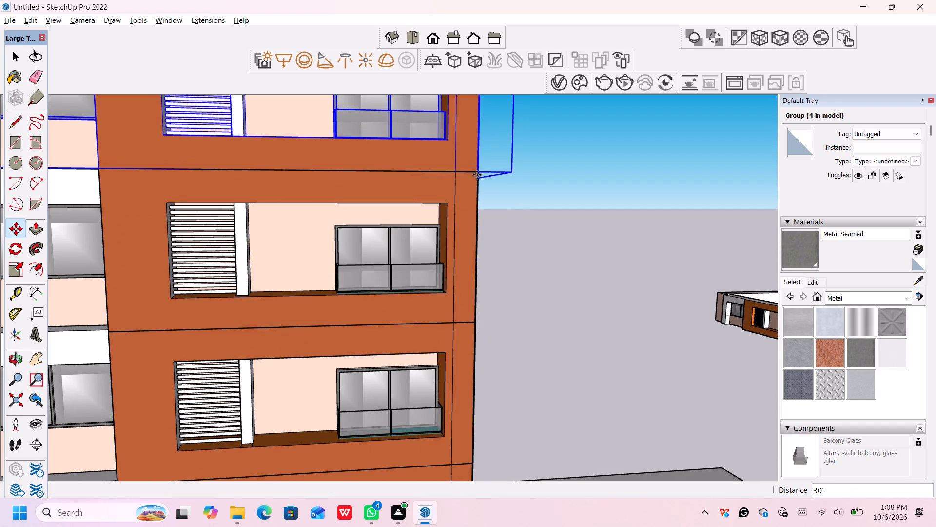
Explode the four stacked floor groups above the ground-level columns, and clear the selection.
scroll(481, 239, "down", 5)
scroll(521, 265, "down", 4)
middle_click_drag(521, 267, 517, 260)
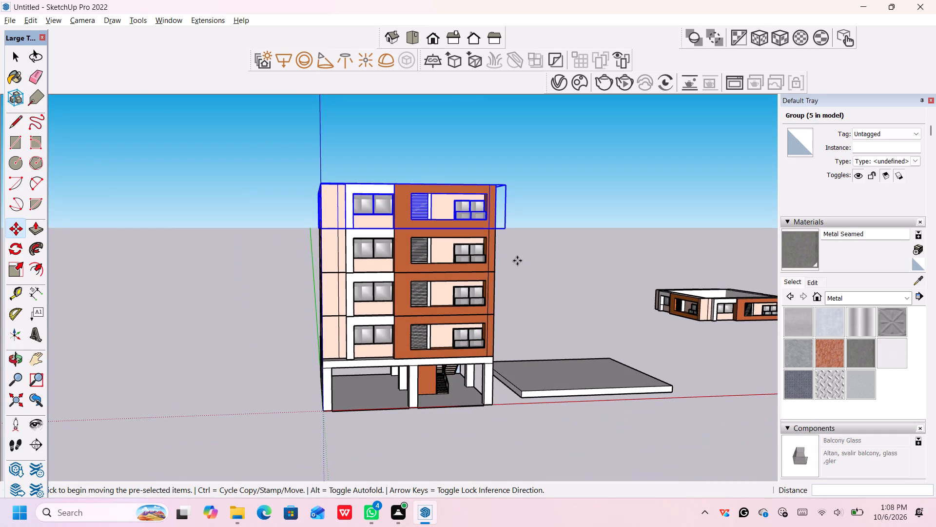
key("space")
middle_click_drag(502, 289, 499, 274)
middle_click_drag(501, 265, 523, 300)
key("space")
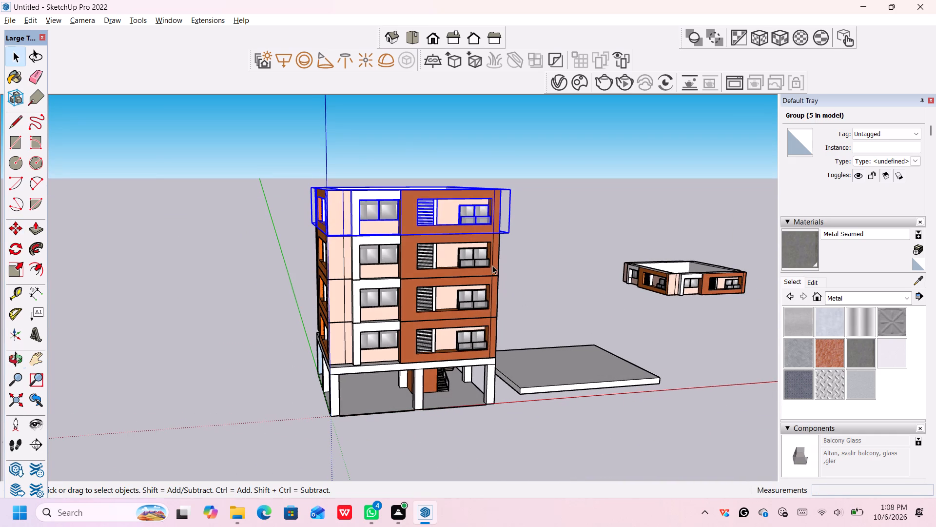
middle_click_drag(514, 238, 484, 213)
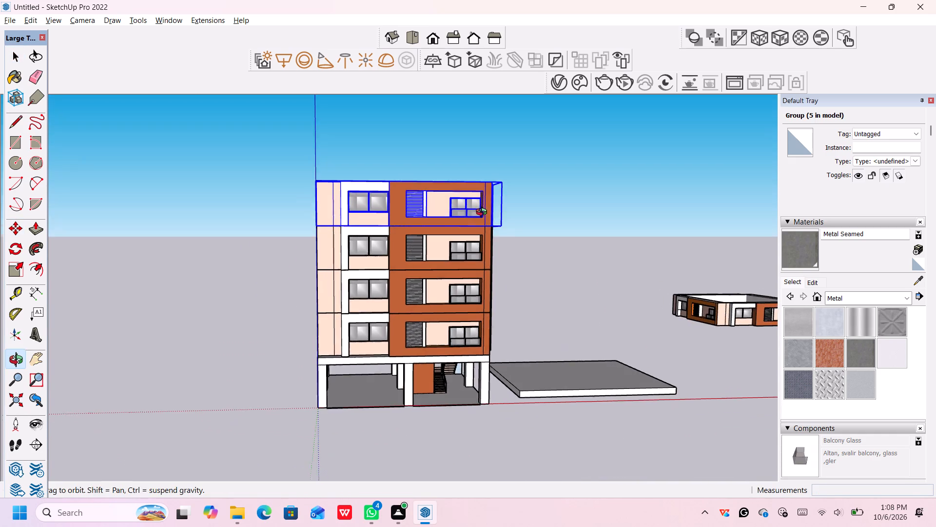
middle_click_drag(484, 213, 483, 213)
middle_click_drag(520, 252, 514, 248)
left_click_drag(544, 173, 304, 293)
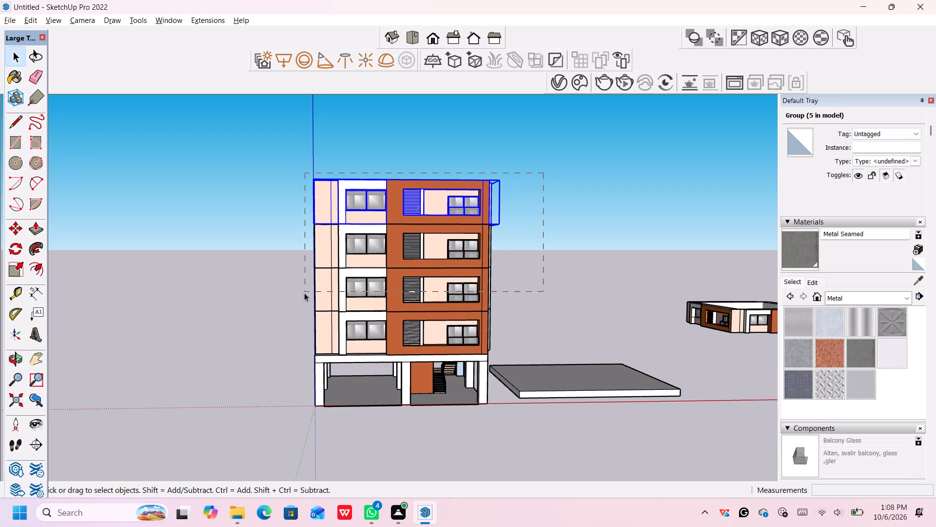
left_click_drag(304, 293, 308, 339)
right_click(408, 295)
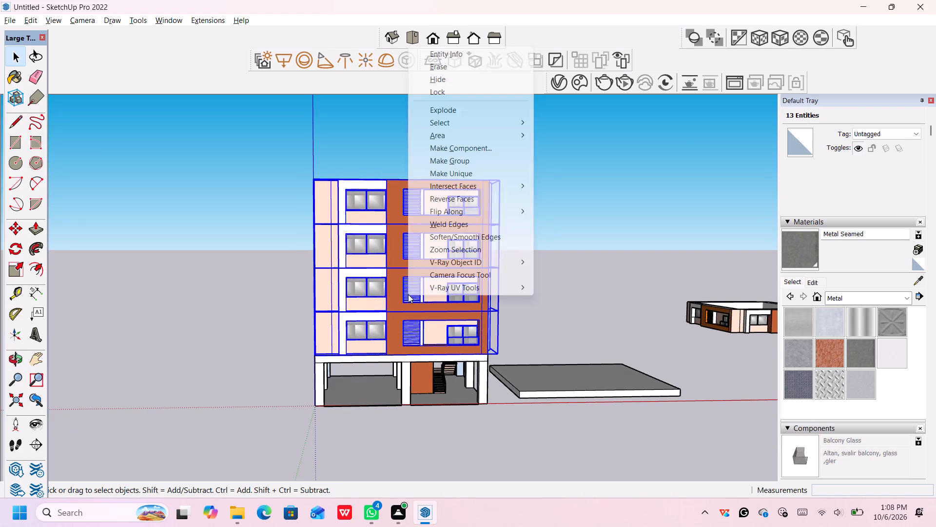
left_click(448, 110)
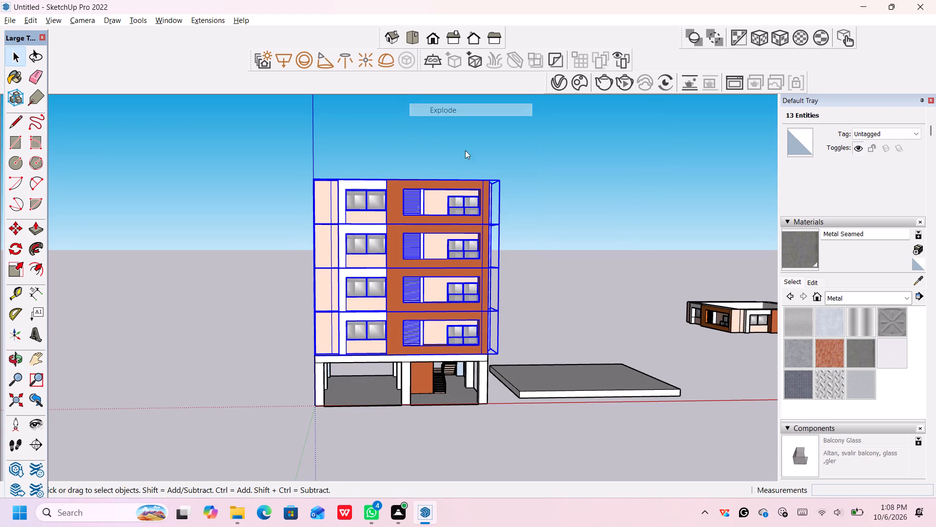
middle_click_drag(484, 232, 487, 250)
key("space")
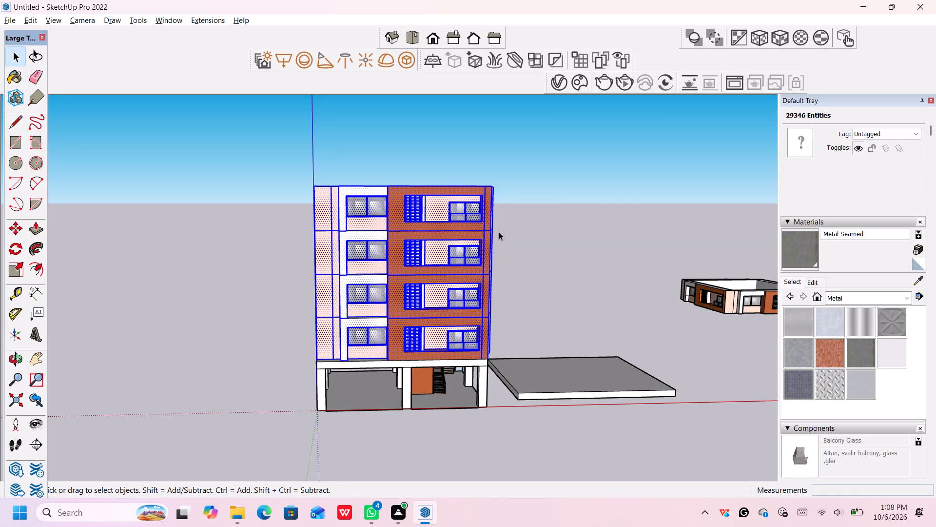
middle_click_drag(499, 232, 512, 268)
left_click(526, 256)
Draw a vertical line about 72' 2" long from the top balcony opening's lower-left corner down to the lowest opening's upper-left corner.
scroll(420, 242, "up", 3)
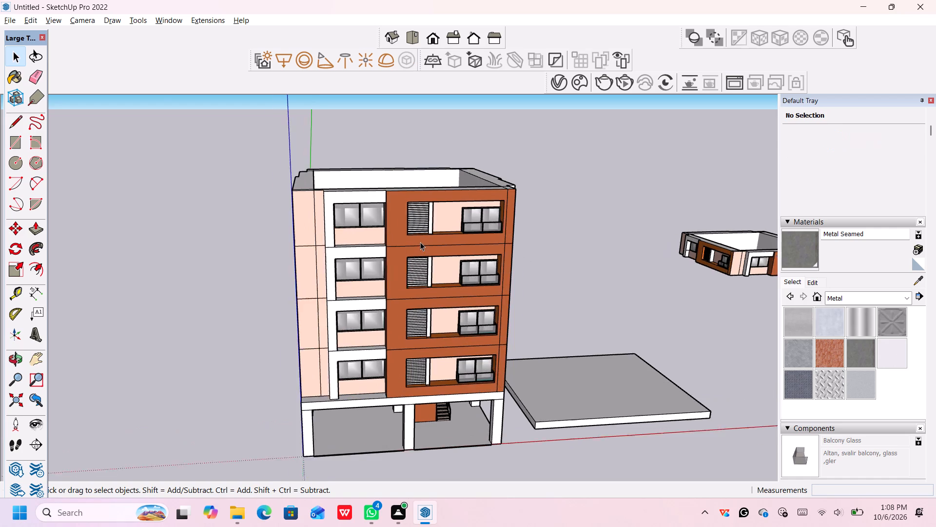
scroll(420, 242, "up", 7)
key("l")
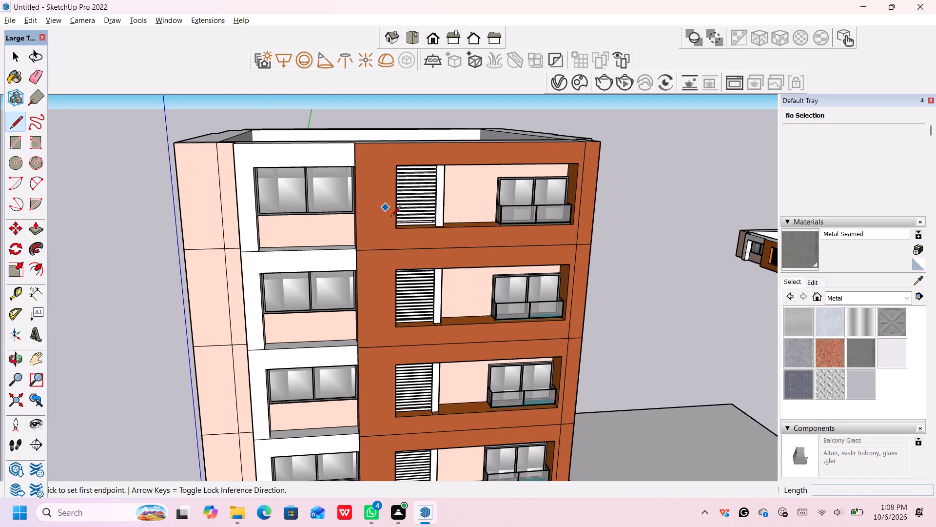
left_click(396, 229)
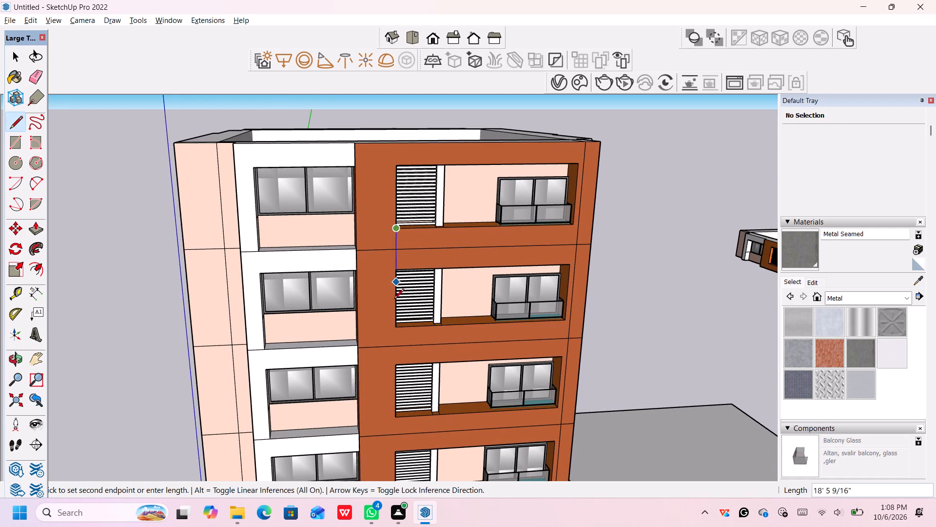
scroll(406, 409, "down", 1)
middle_click_drag(404, 417, 383, 362)
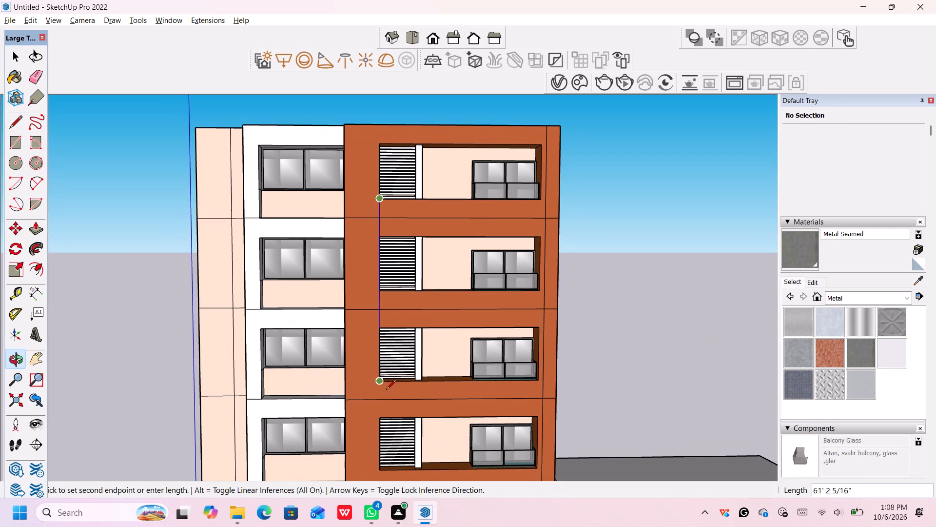
left_click(377, 415)
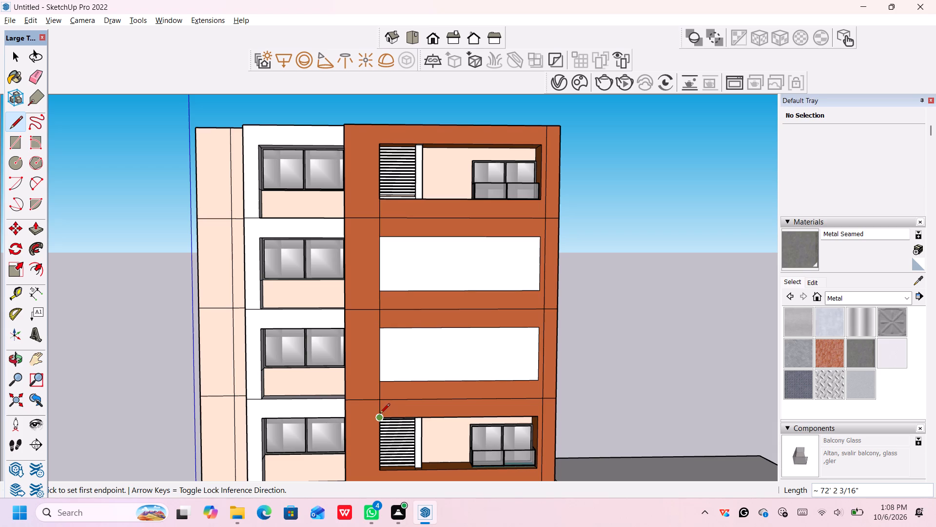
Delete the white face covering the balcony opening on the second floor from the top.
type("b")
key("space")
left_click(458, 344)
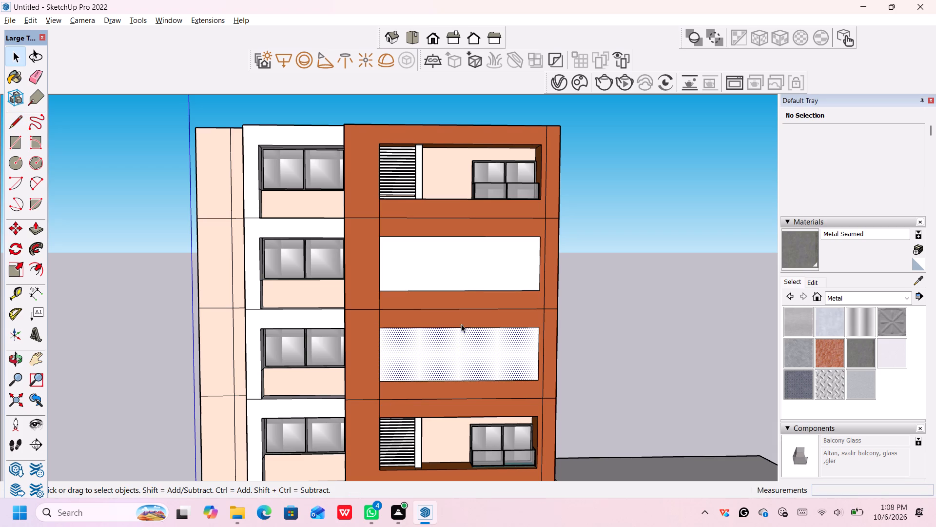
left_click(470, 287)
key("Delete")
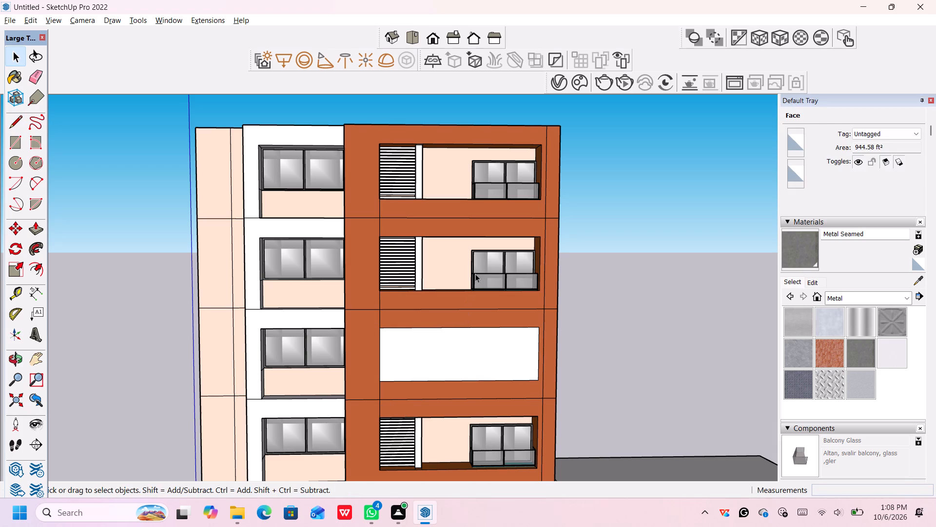
Draw a vertical line about 72' 2" long from the top balcony opening's lower-right corner down to the lowest opening's upper-right corner.
middle_click(503, 223)
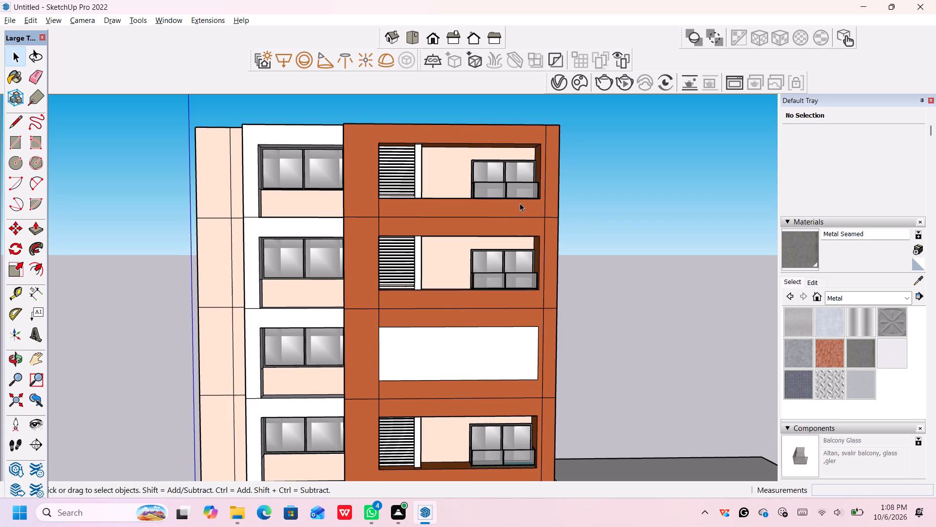
middle_click_drag(520, 203, 522, 216)
key("l")
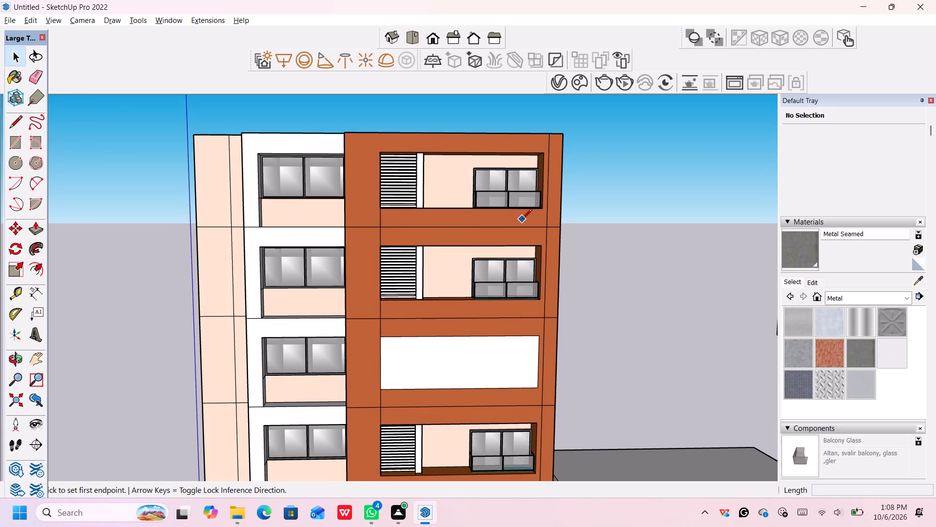
key("Return")
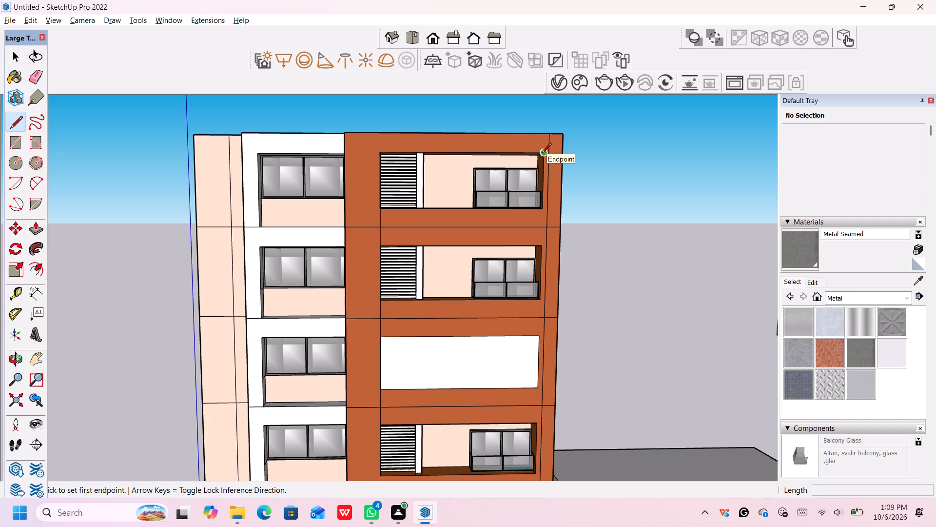
left_click(541, 208)
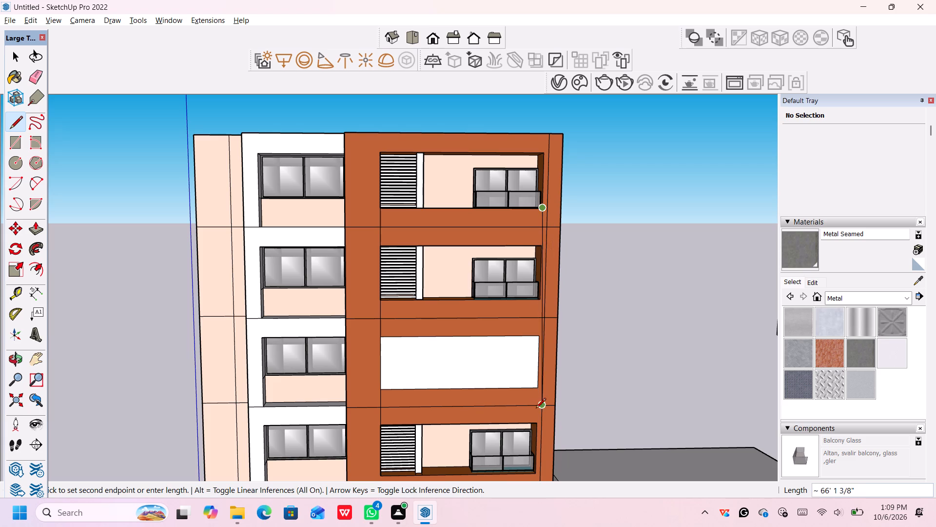
scroll(534, 423, "down", 4)
middle_click_drag(534, 423, 531, 403)
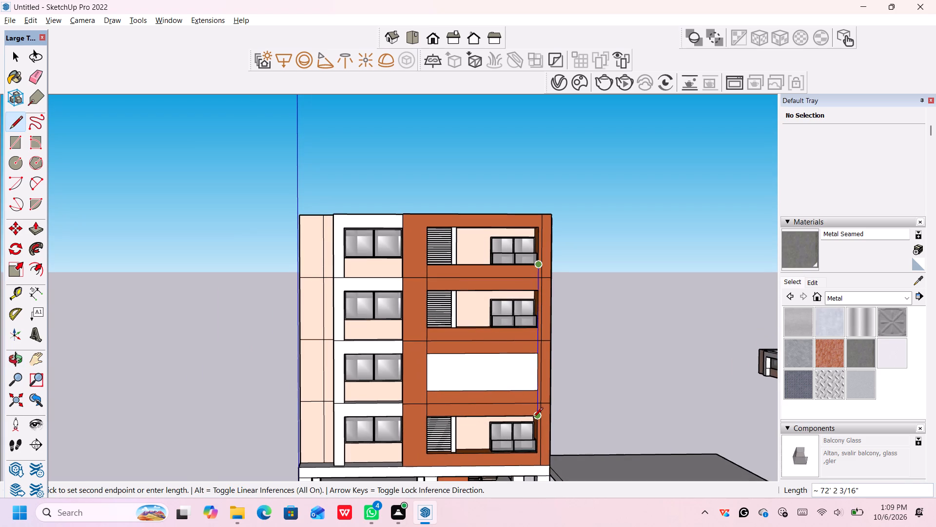
left_click(533, 418)
key("space")
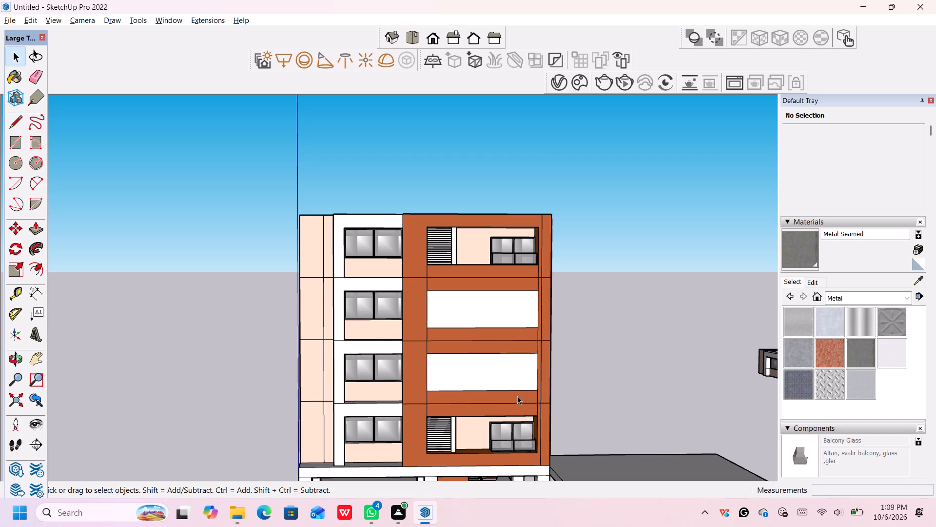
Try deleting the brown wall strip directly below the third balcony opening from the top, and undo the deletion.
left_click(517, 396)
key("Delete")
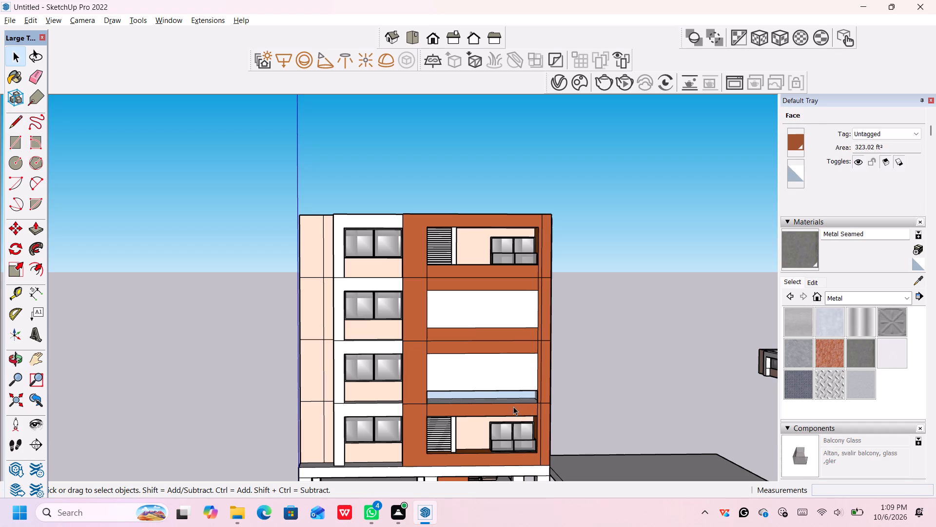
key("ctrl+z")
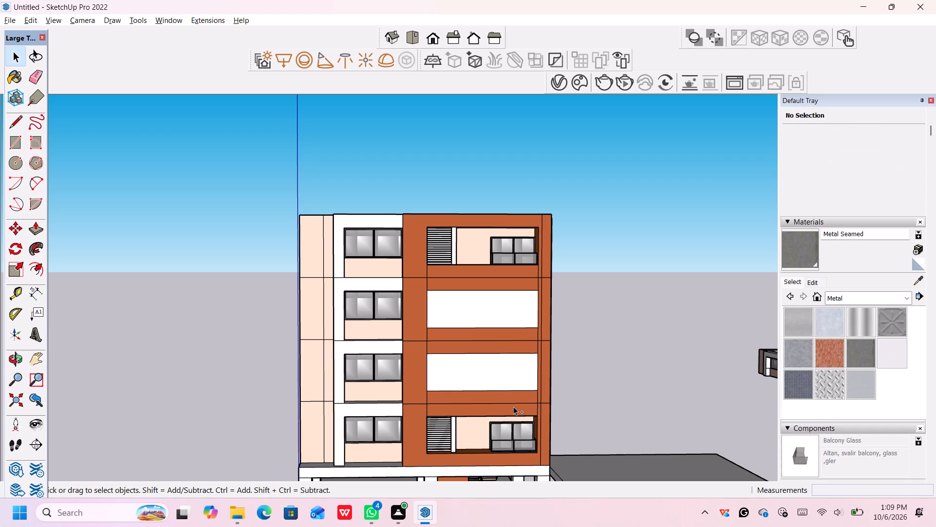
Delete the two white faces covering the second and third balcony openings from the top.
scroll(514, 401, "up", 5)
left_click(516, 370)
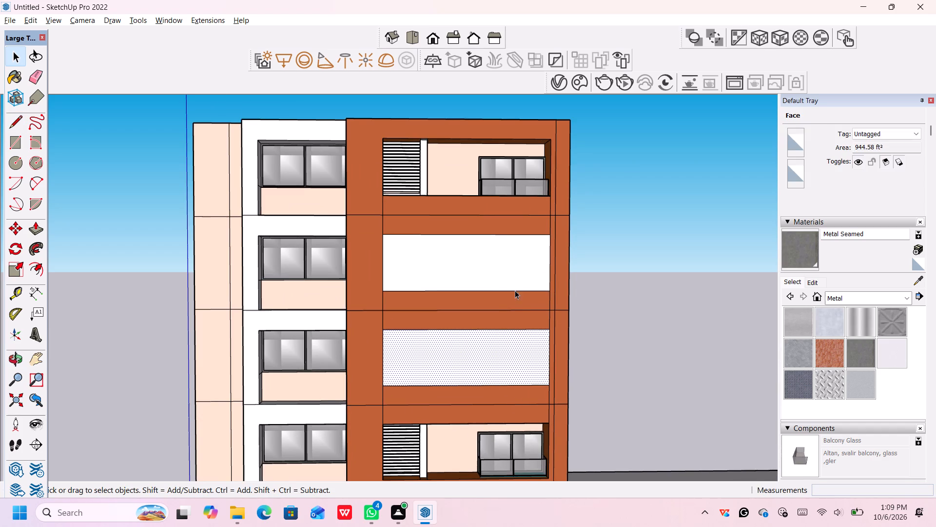
left_click(518, 276)
left_click(496, 363)
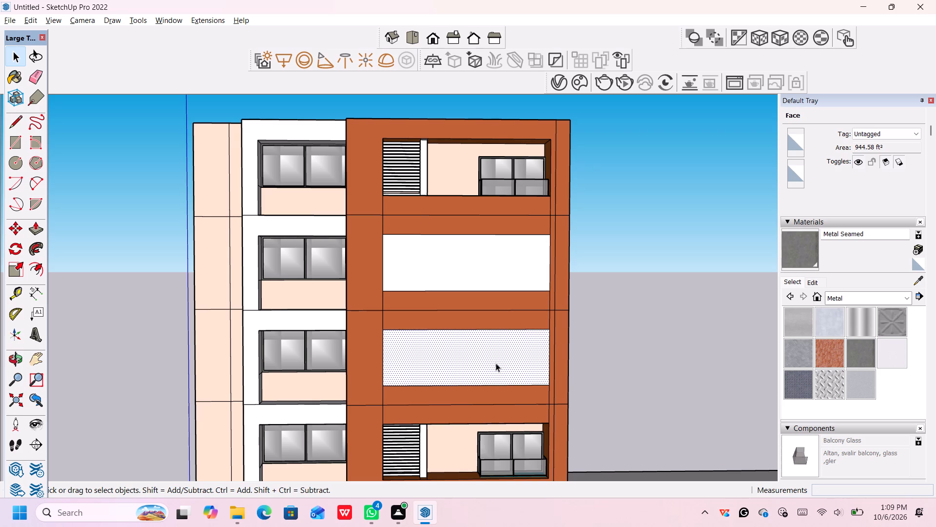
left_click(496, 363)
left_click(498, 284)
left_click(497, 346, "ctrl")
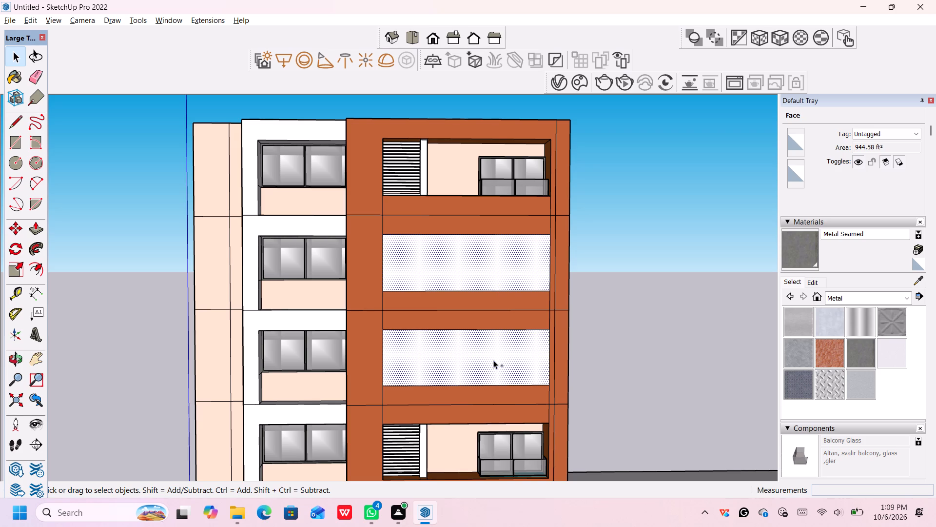
left_click(493, 360, "ctrl")
key("Delete")
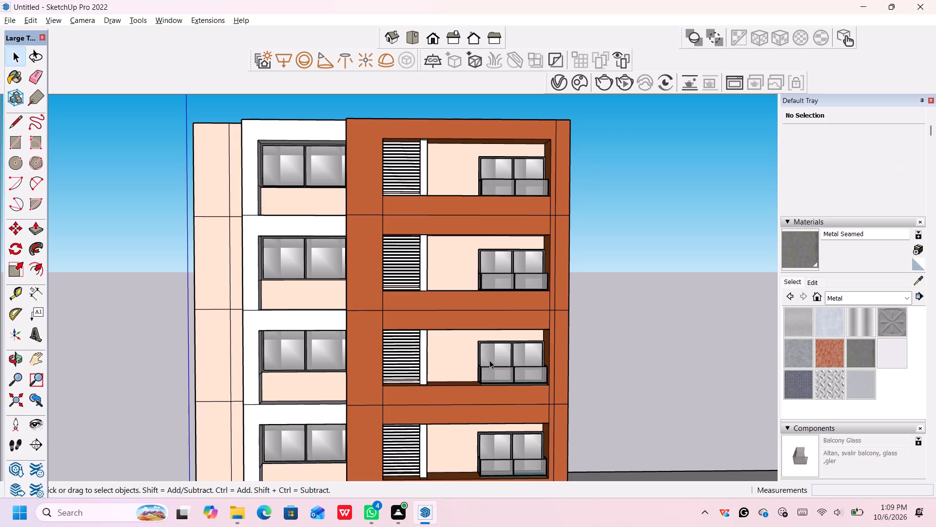
Push the brown wall strip directly below the top balcony opening inward 6', and push it in another 1'.
scroll(530, 231, "up", 1)
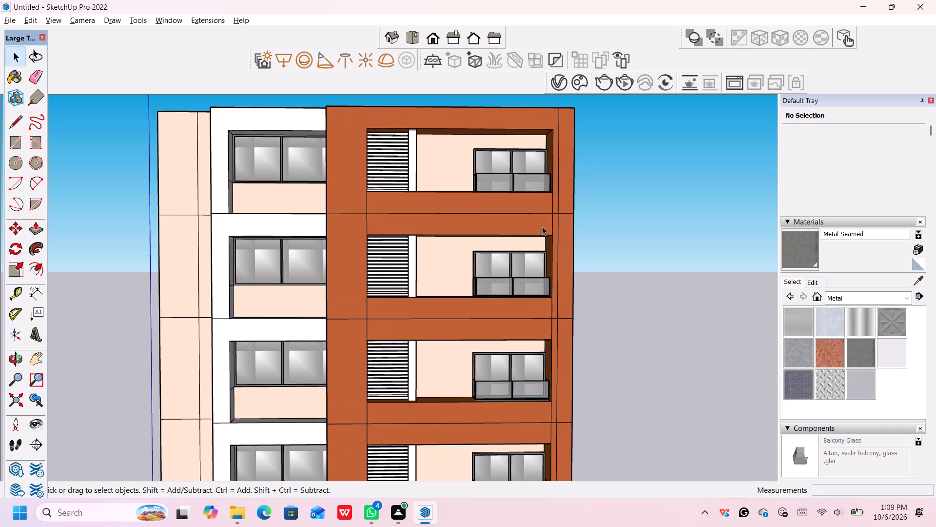
scroll(530, 217, "up", 2)
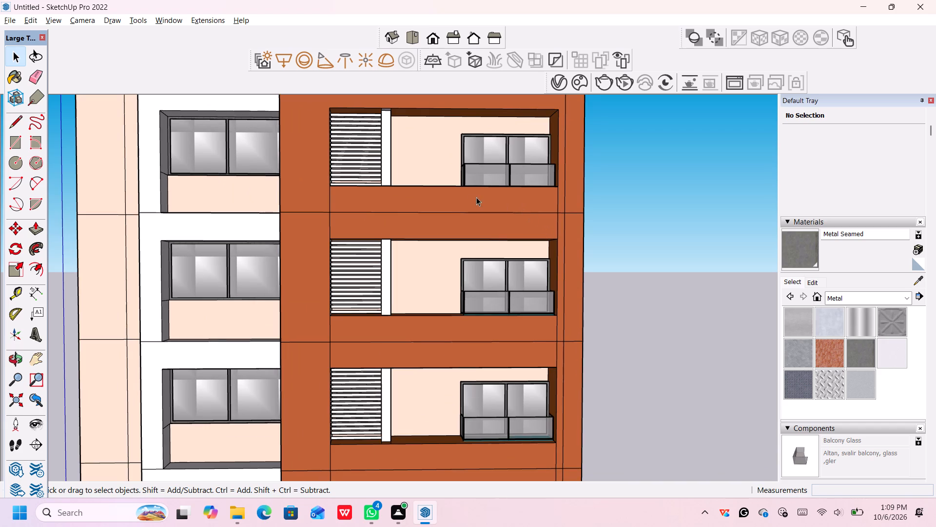
middle_click_drag(451, 194, 459, 226)
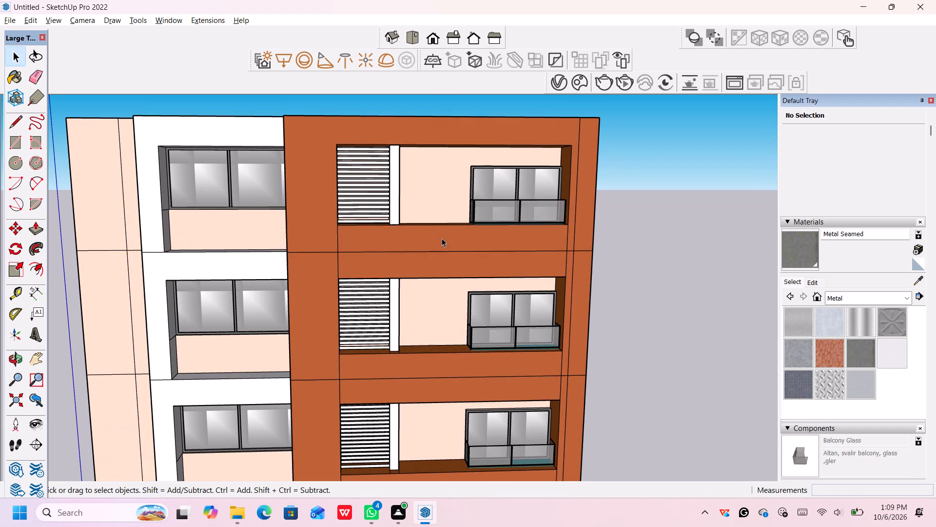
key("p")
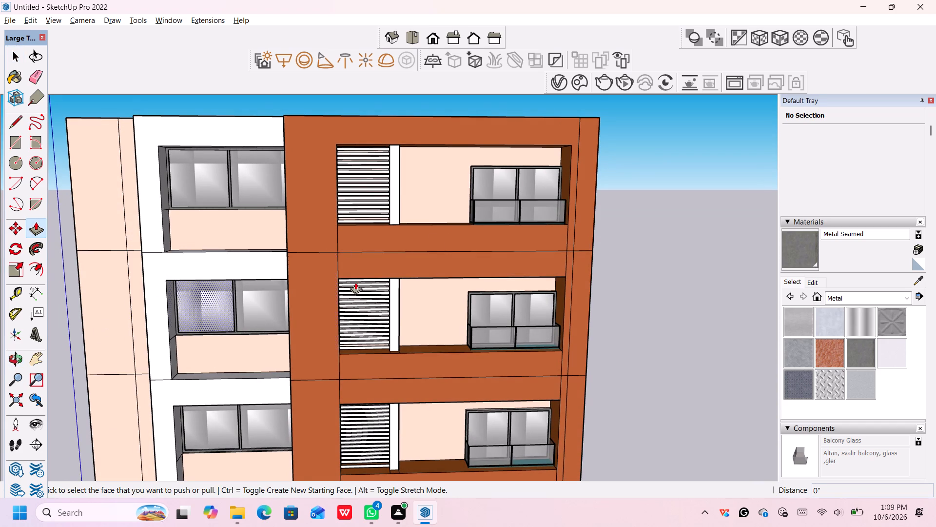
left_click(452, 233)
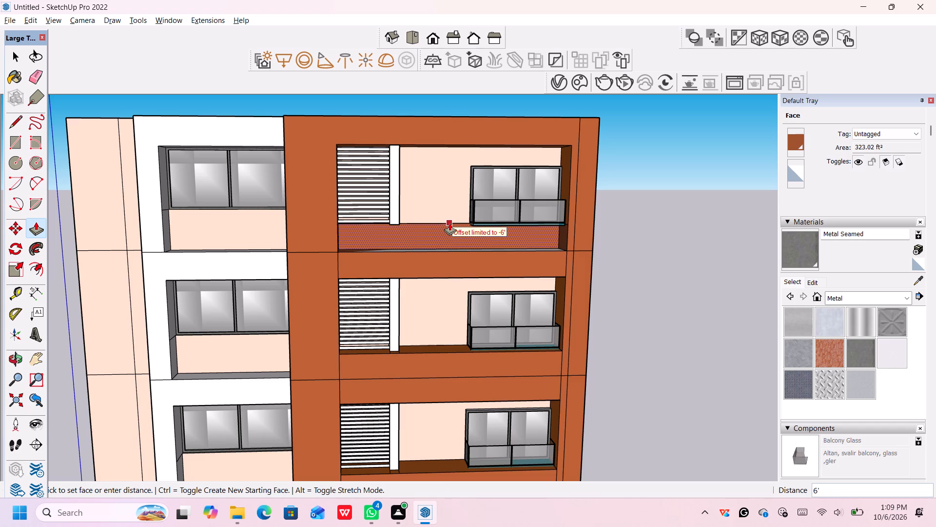
scroll(448, 223, "up", 3)
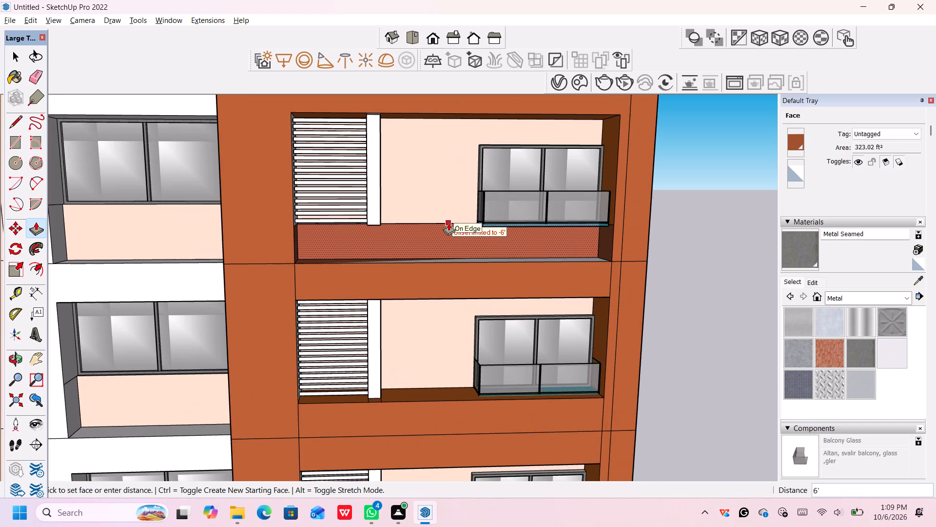
scroll(448, 223, "up", 1)
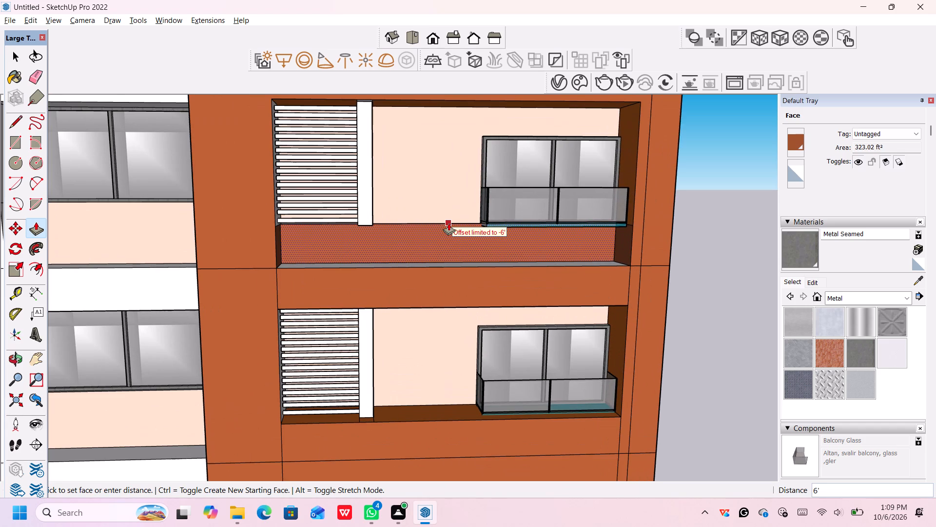
scroll(448, 223, "up", 2)
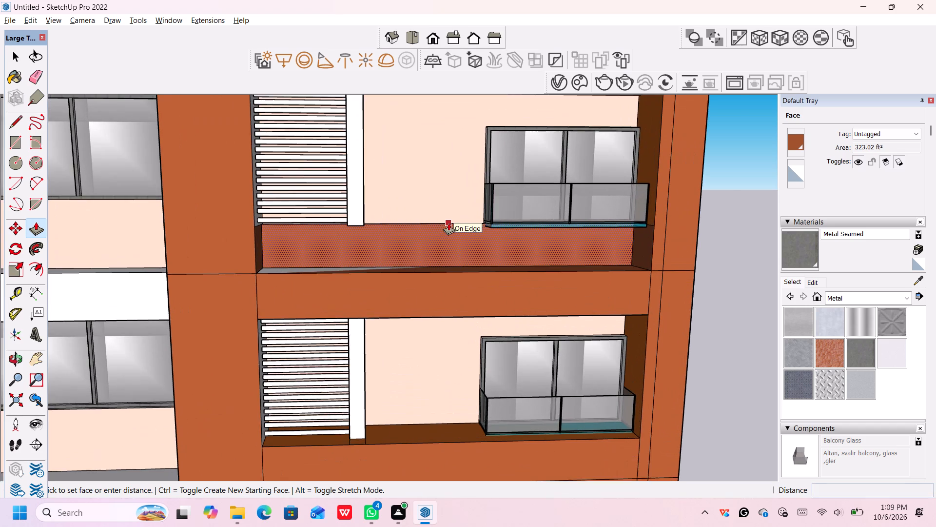
middle_click_drag(448, 223, 463, 277)
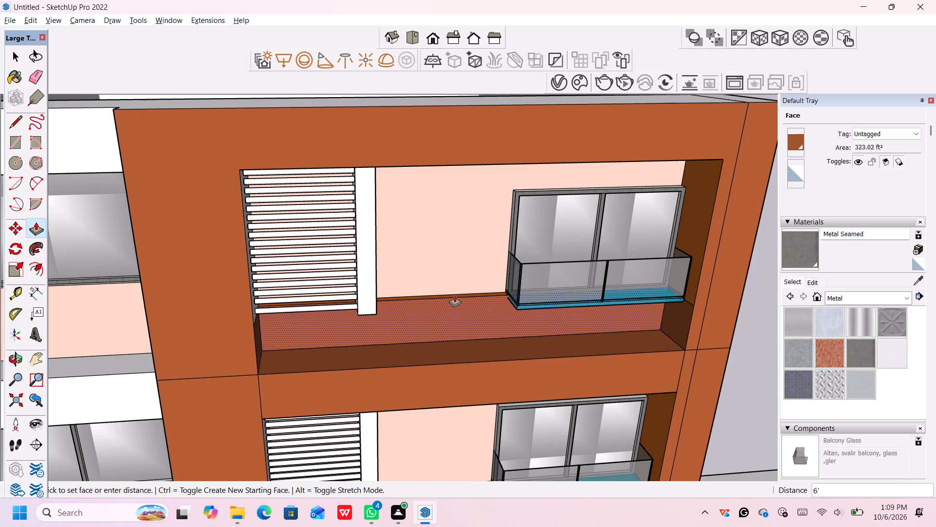
key("6")
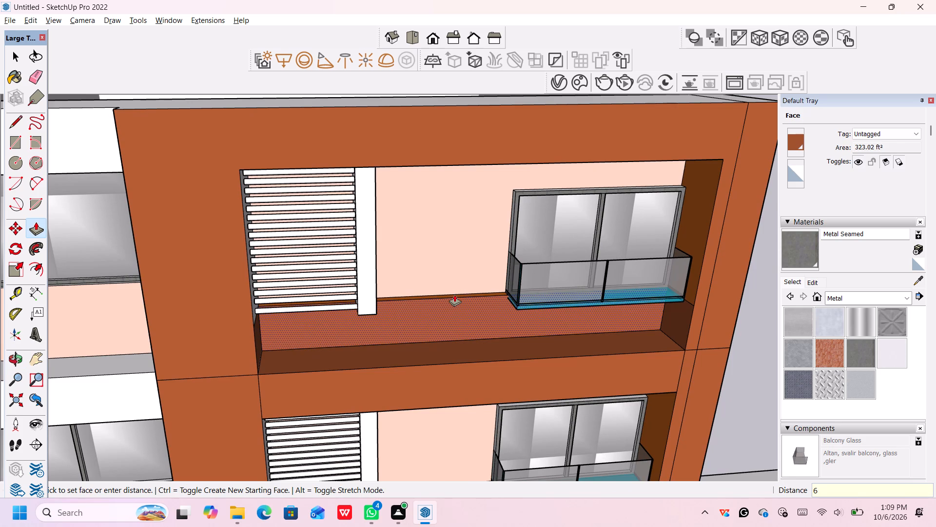
key("apostrophe")
key("Return")
left_click(462, 315)
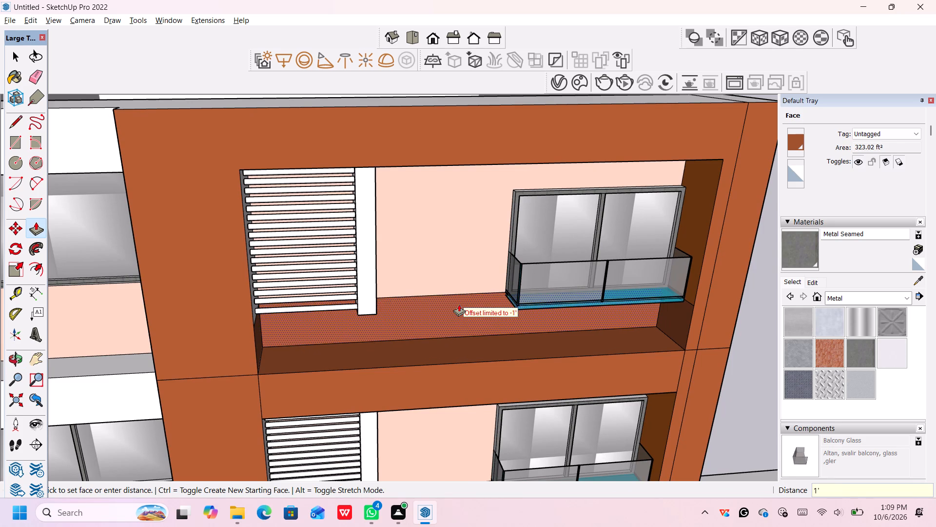
type("1'")
key("Return")
Push the brown wall strip directly above the second balcony opening from the top inward 7'.
left_click(472, 379)
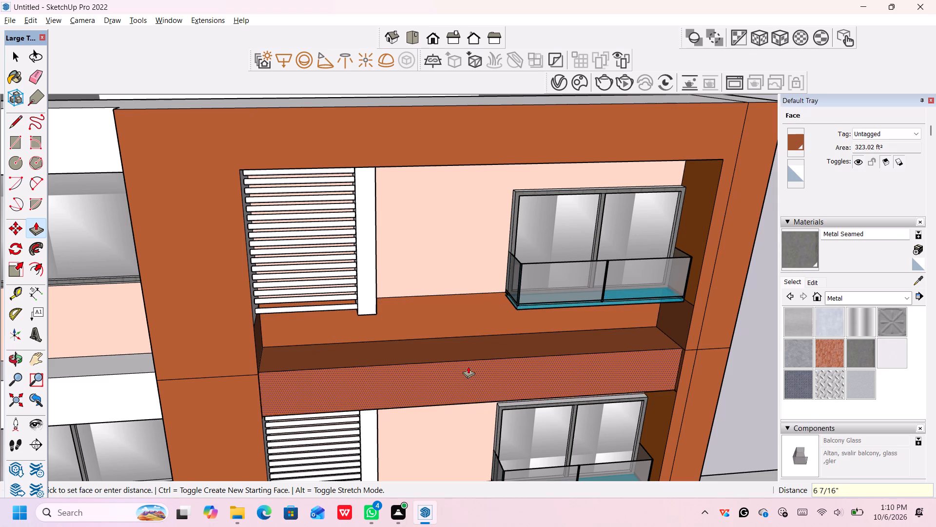
type("7'")
key("Return")
Push the brown strip directly below the second balcony opening from the top inward, entering 7' and a further 1'.
scroll(468, 358, "down", 3)
middle_click_drag(469, 370, 438, 264)
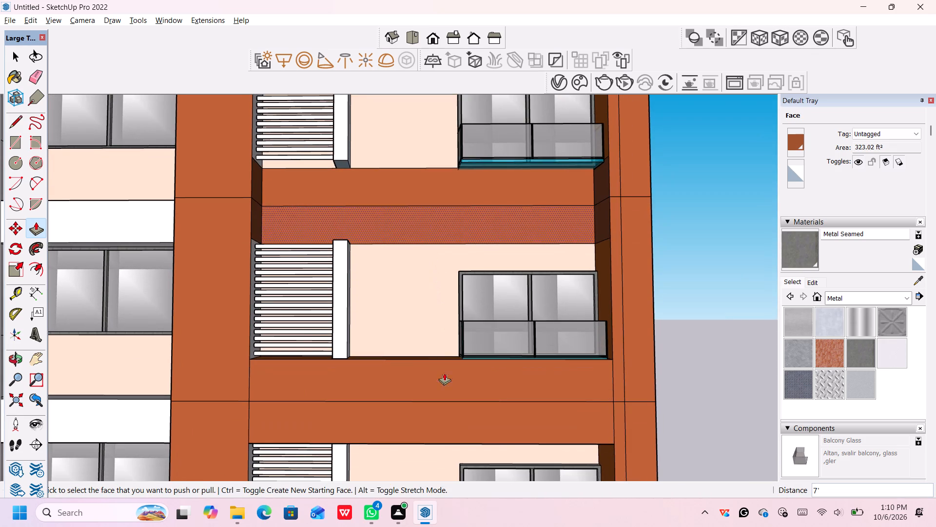
left_click(444, 374)
middle_click_drag(441, 362, 457, 403)
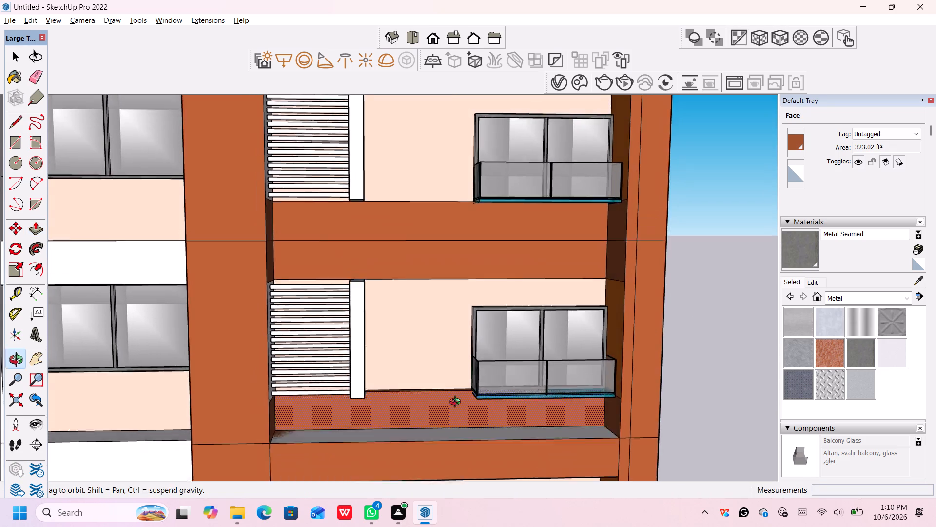
middle_click_drag(457, 403, 462, 413)
key("7")
key("apostrophe")
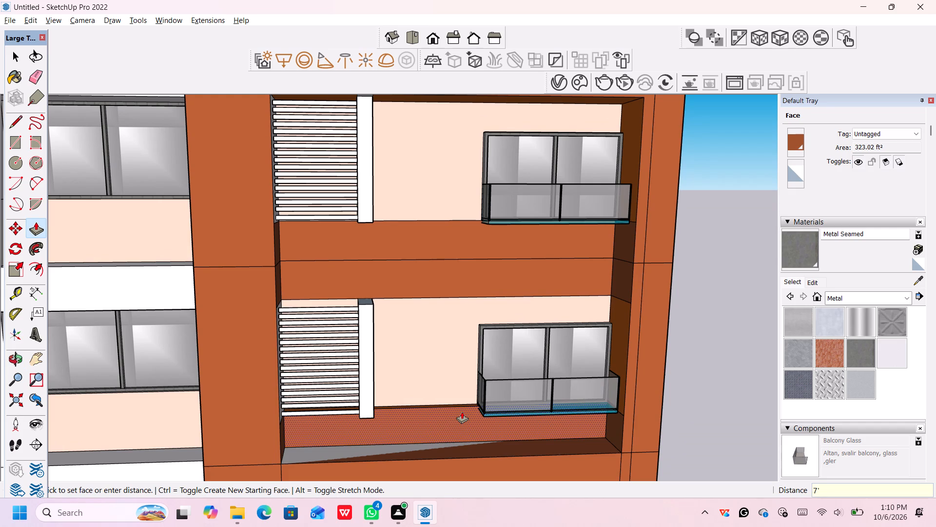
key("Return")
scroll(462, 412, "down", 4)
middle_click_drag(459, 436, 466, 456)
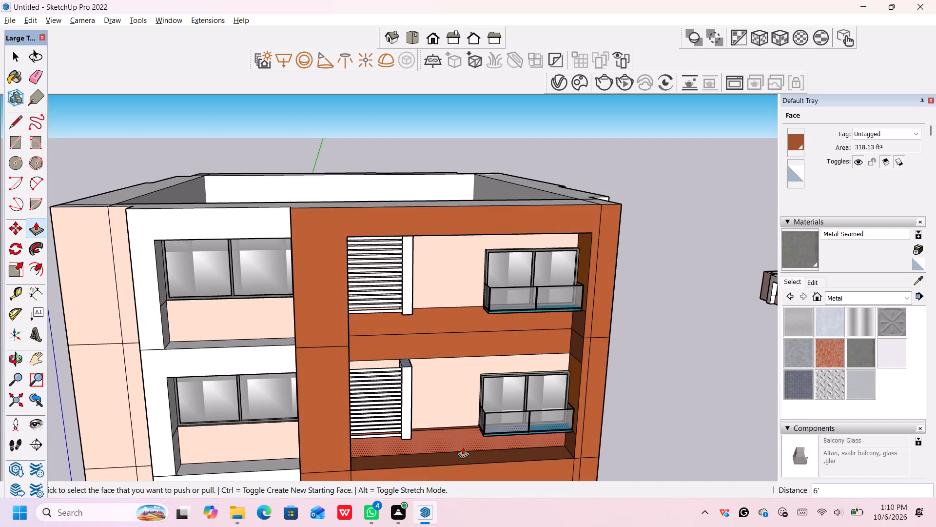
left_click(457, 439)
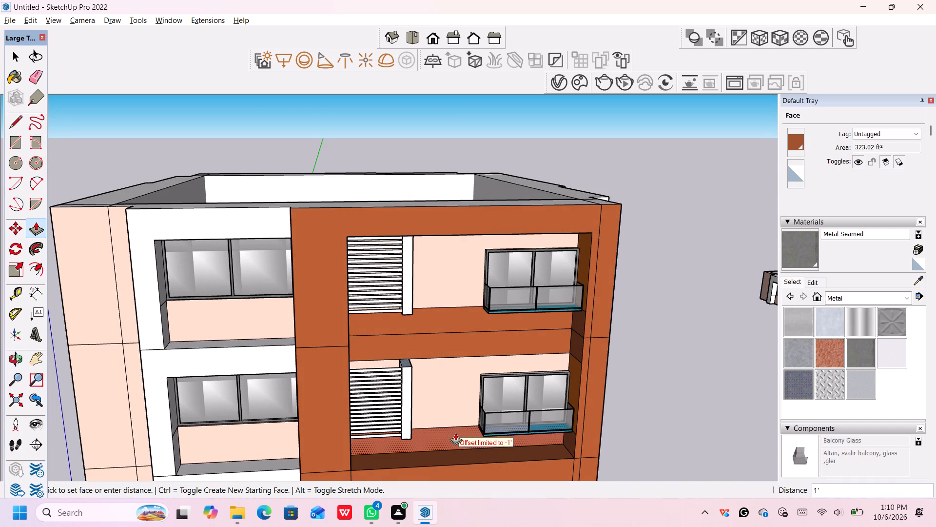
type("1'")
key("Return")
Push the brown wall strip directly above the third balcony opening from the top inward 7'.
scroll(460, 446, "down", 2)
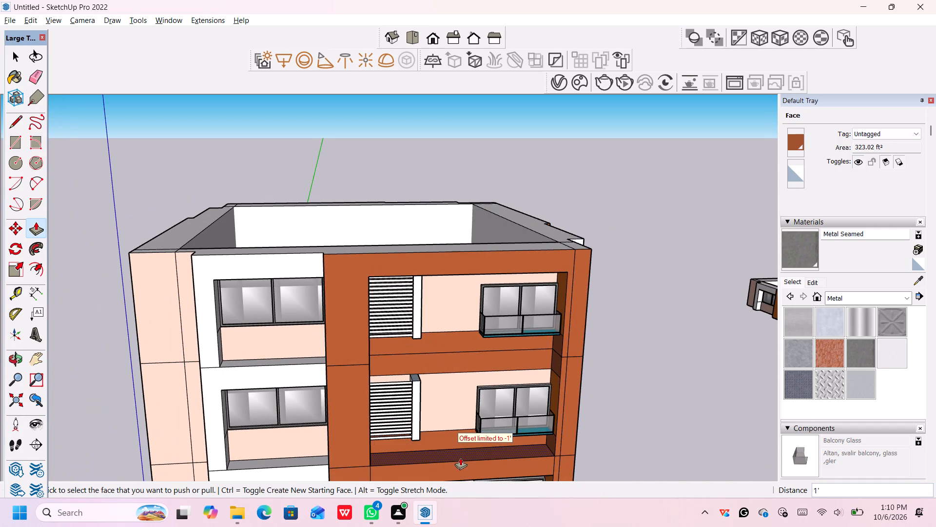
left_click(462, 467)
type("7'")
key("Return")
Push the brown strip directly below the third balcony opening from the top inward, entering 7' and adding a further 1'.
scroll(468, 447, "down", 4)
scroll(584, 450, "down", 1)
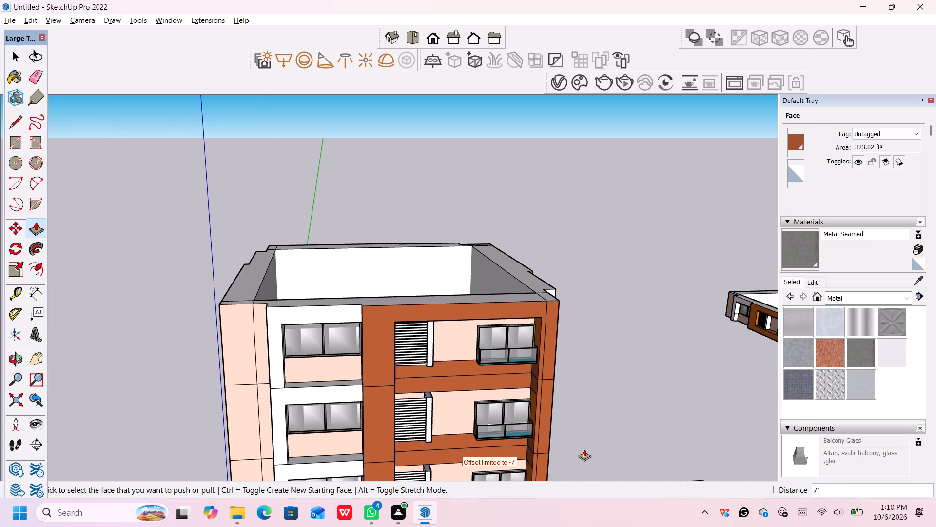
middle_click_drag(584, 449, 561, 380)
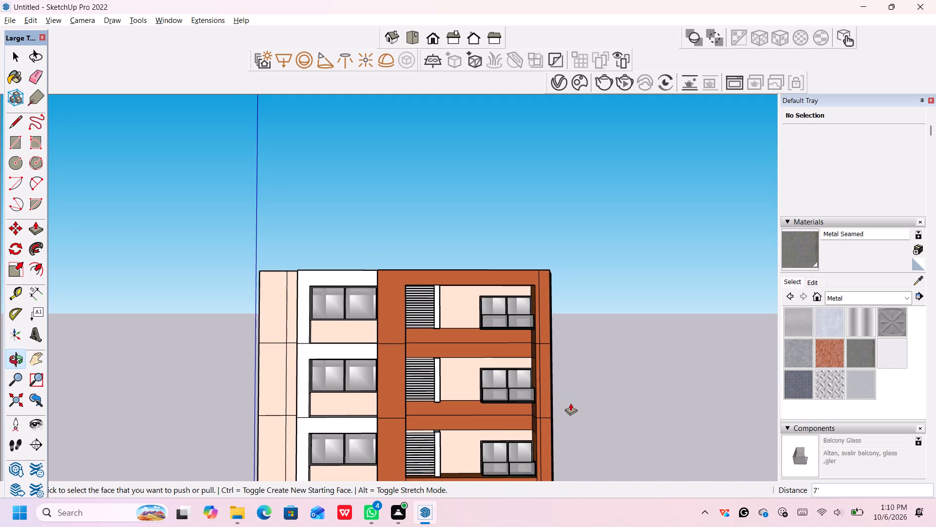
middle_click_drag(571, 405, 527, 237, "shift")
middle_click_drag(470, 310, 511, 387)
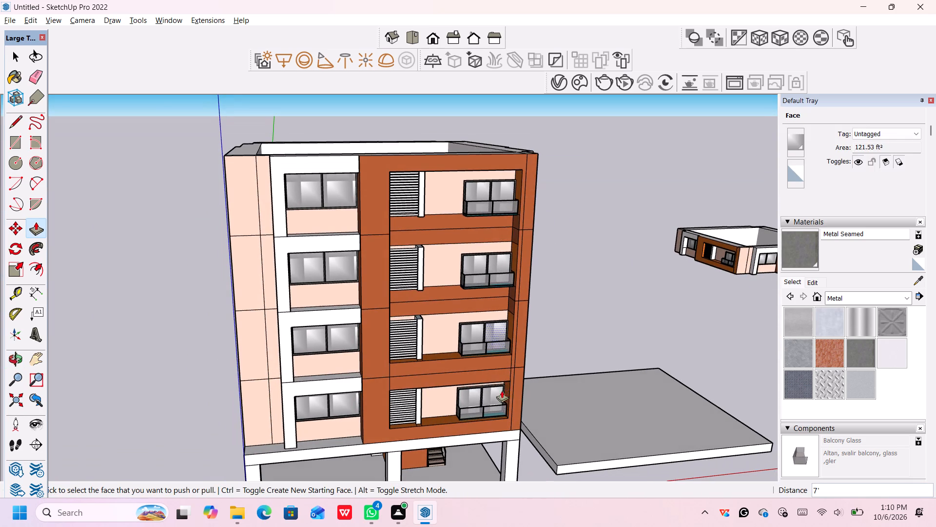
scroll(430, 353, "up", 3)
left_click(438, 366)
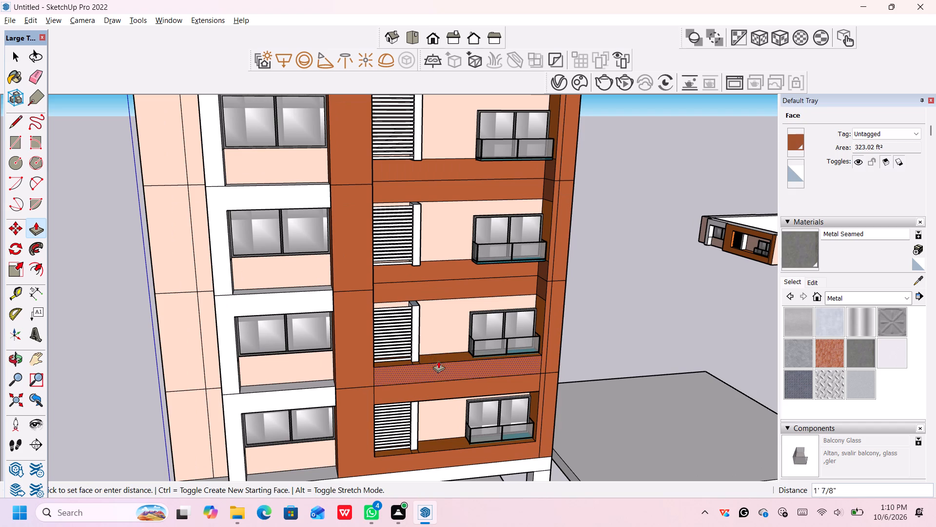
type("7'")
key("Return")
left_click(446, 362)
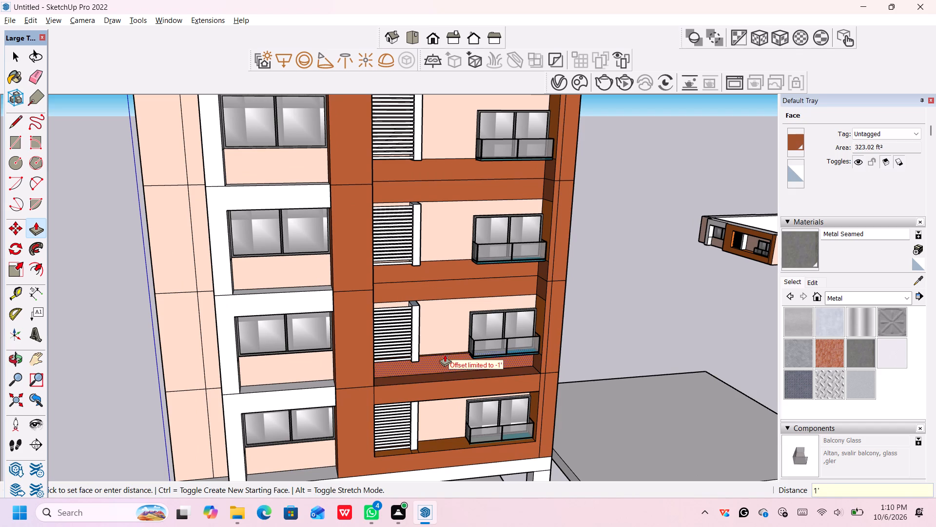
left_click(444, 352)
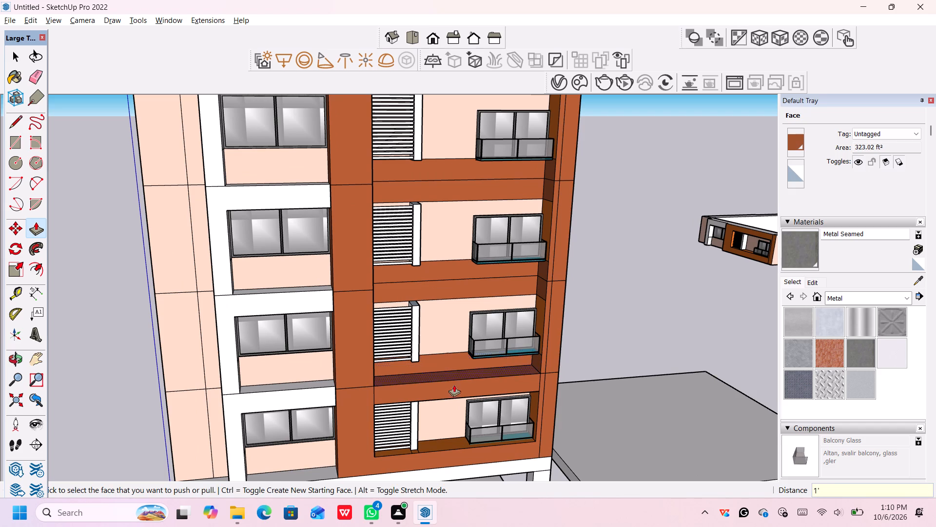
Push the brown wall strip directly above the lowest balcony opening inward 7'.
left_click(454, 388)
key("7")
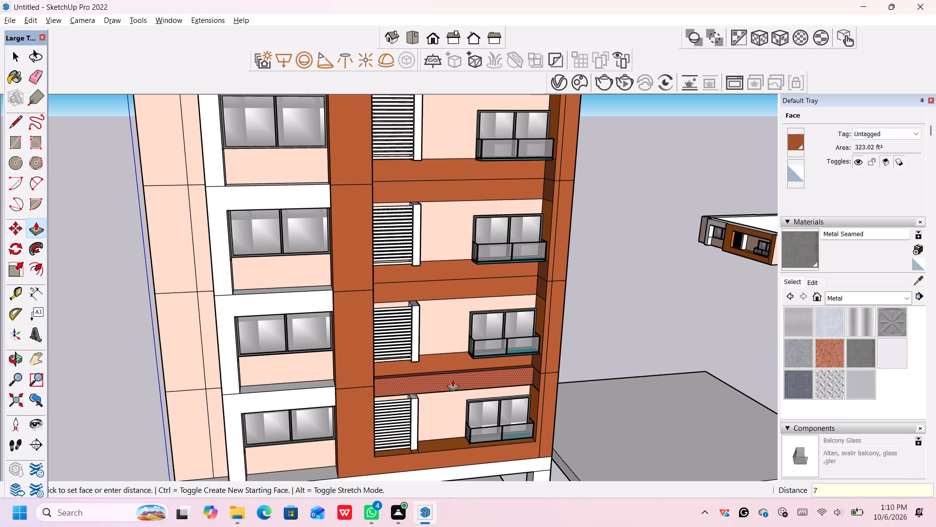
key("apostrophe")
key("Return")
scroll(457, 382, "down", 7)
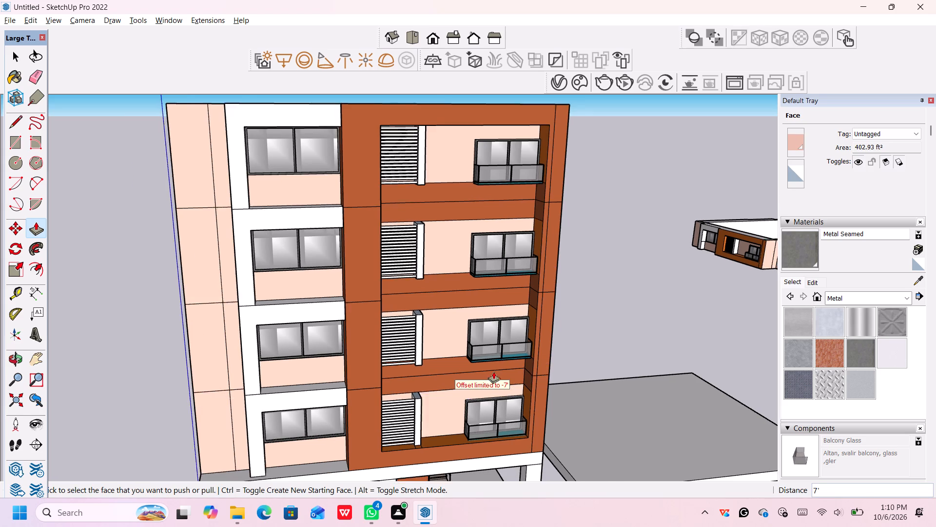
key("space")
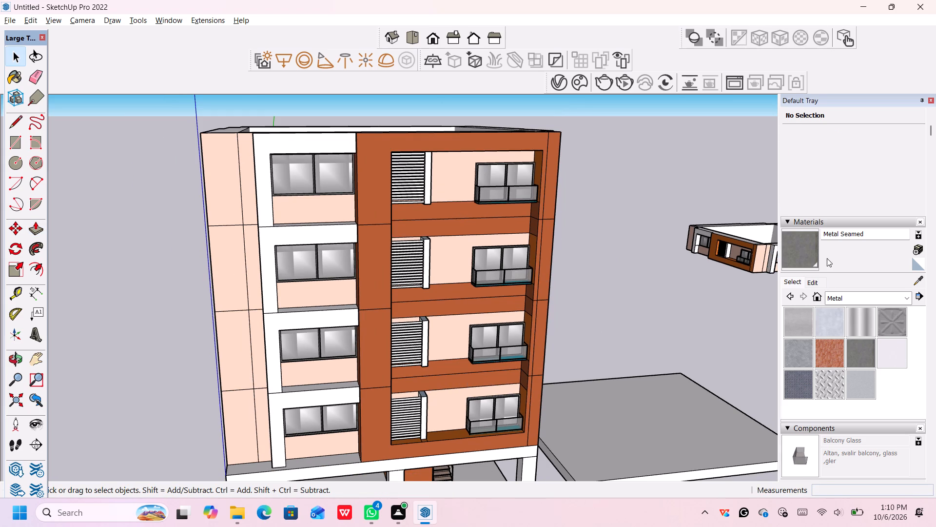
Sample the balcony wall's 0119_RosyBrown material and paint all six brown strip faces between the four balcony openings with it.
left_click(916, 281)
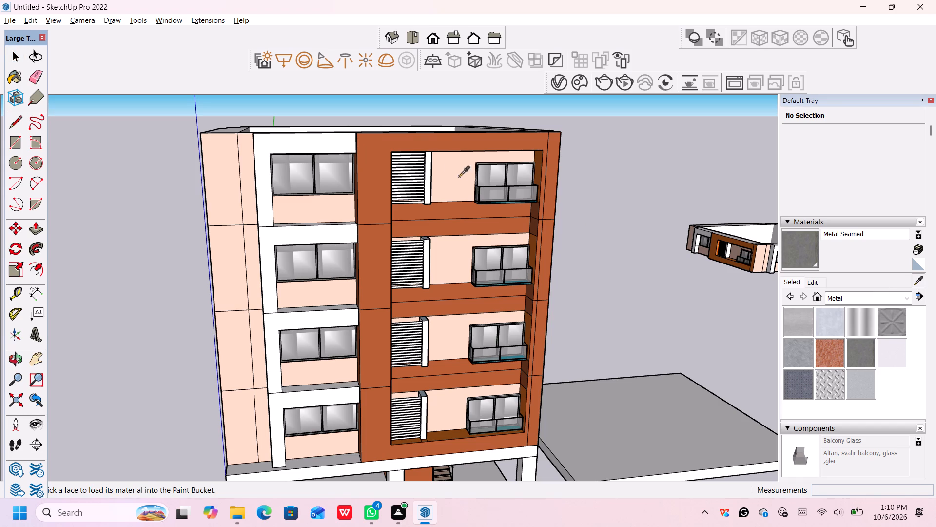
left_click(459, 175)
left_click(448, 214)
left_click(450, 223)
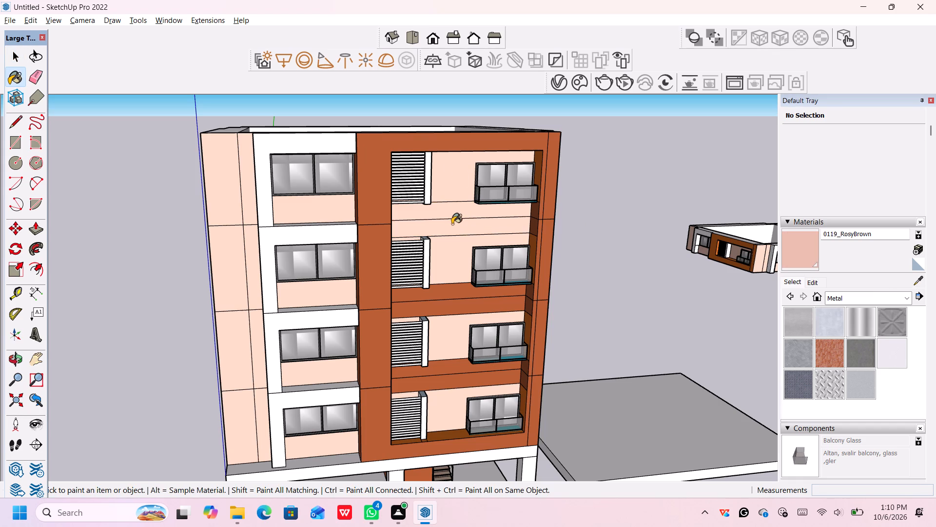
left_click(459, 292)
left_click(459, 304)
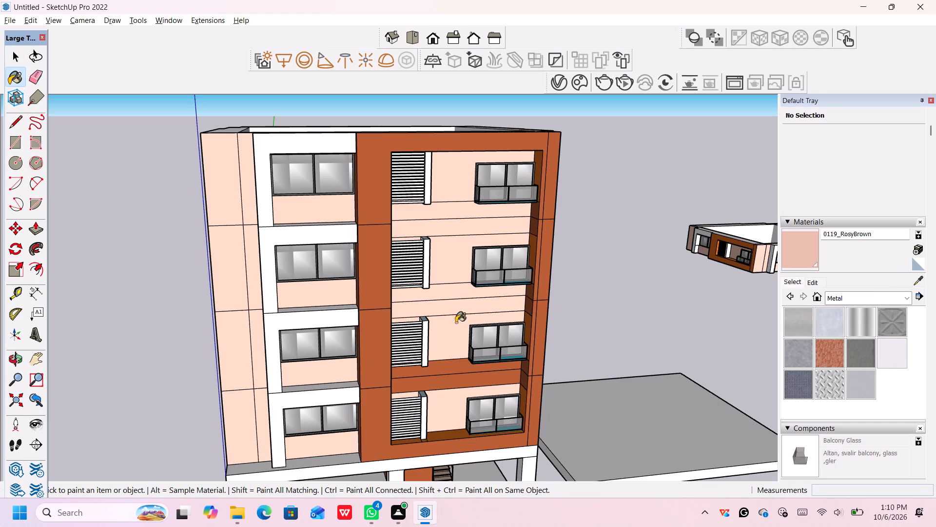
left_click(453, 370)
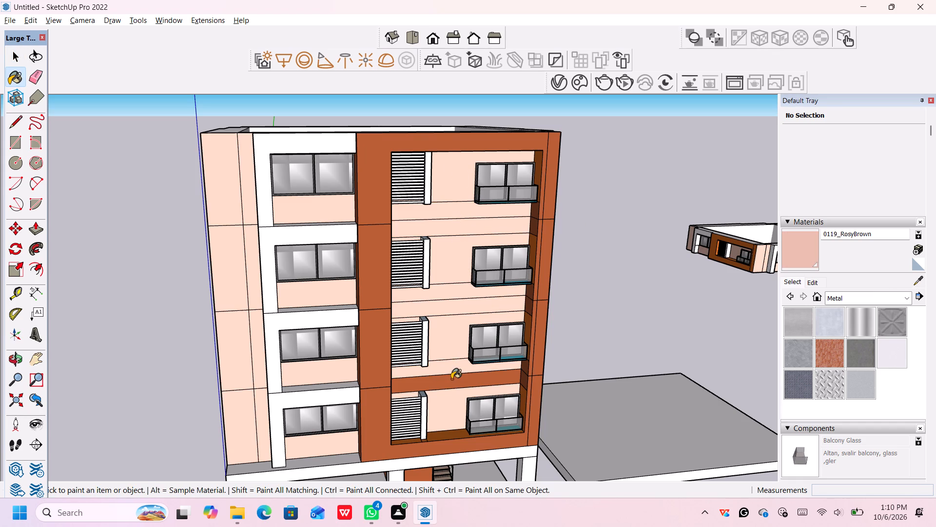
left_click(451, 379)
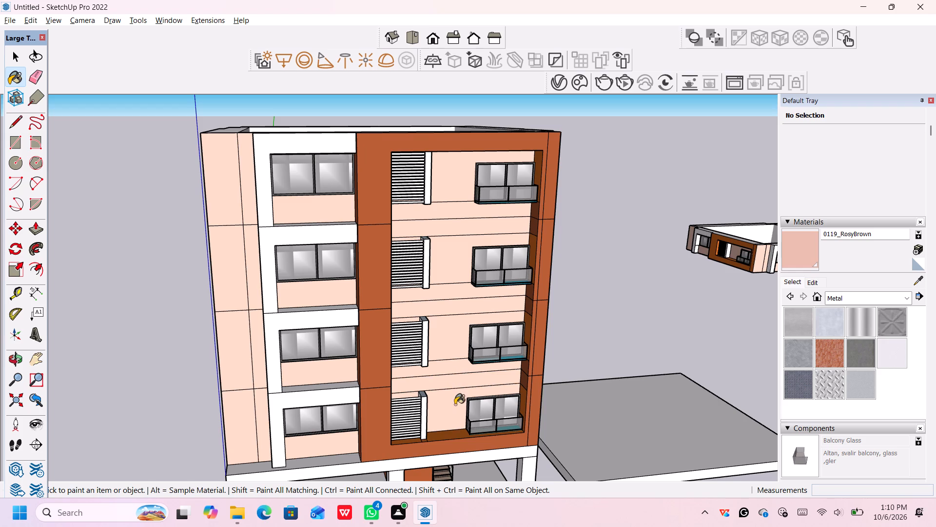
middle_click_drag(454, 405, 440, 377)
key("Escape")
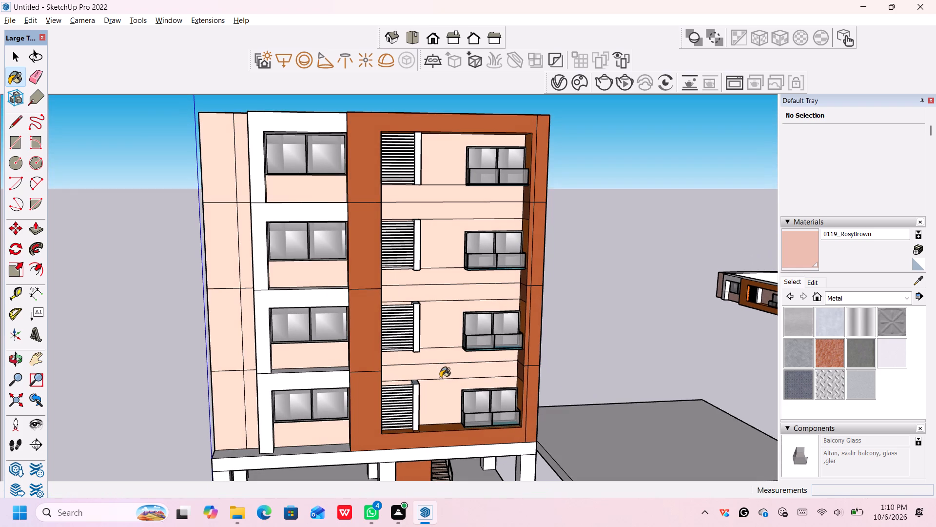
key("space")
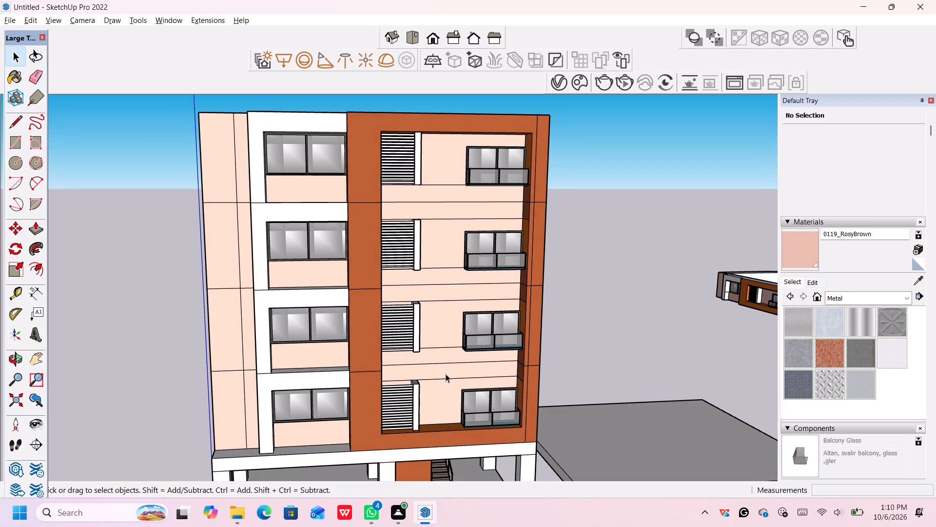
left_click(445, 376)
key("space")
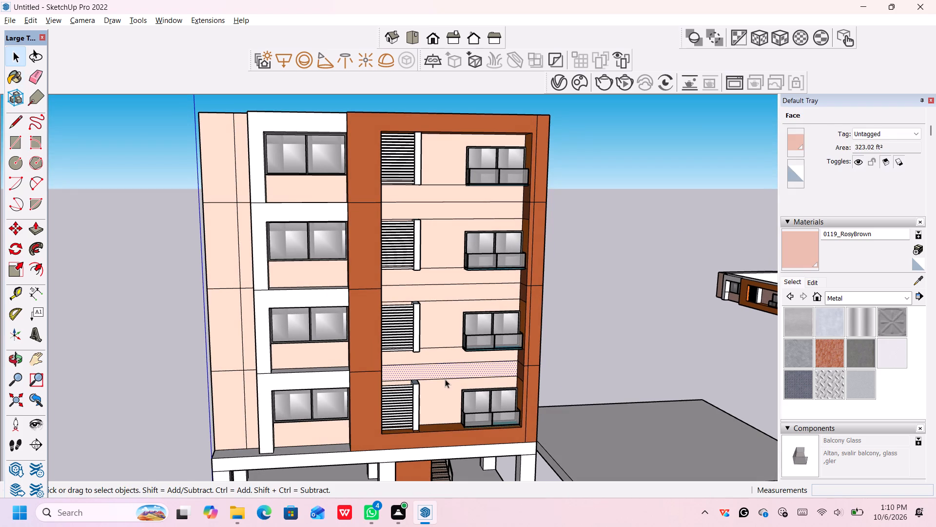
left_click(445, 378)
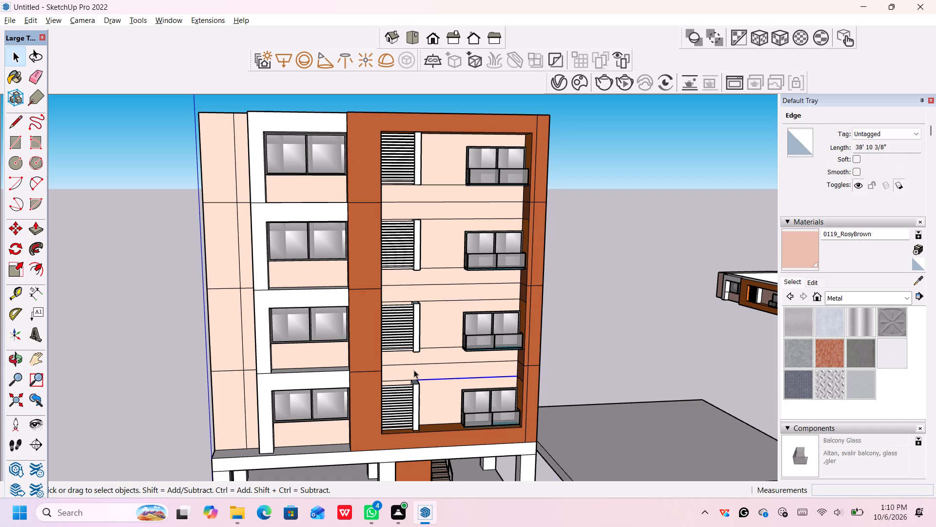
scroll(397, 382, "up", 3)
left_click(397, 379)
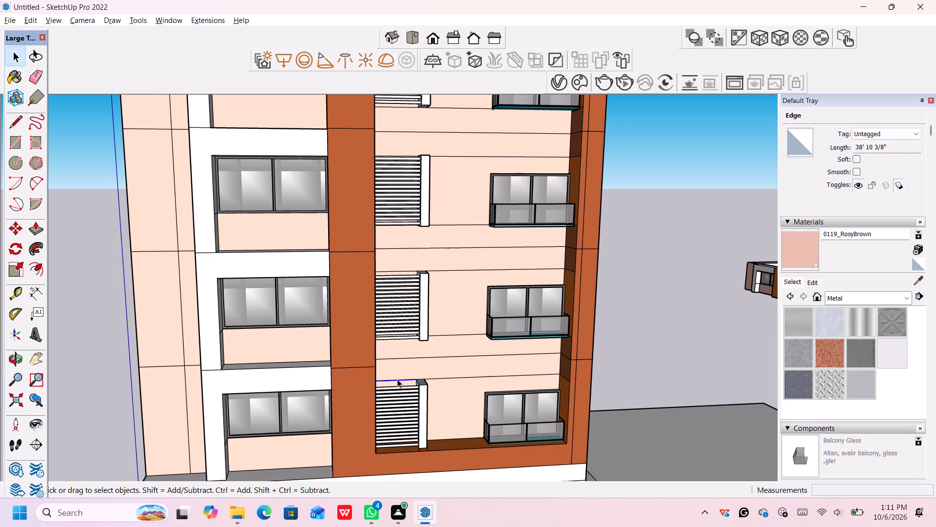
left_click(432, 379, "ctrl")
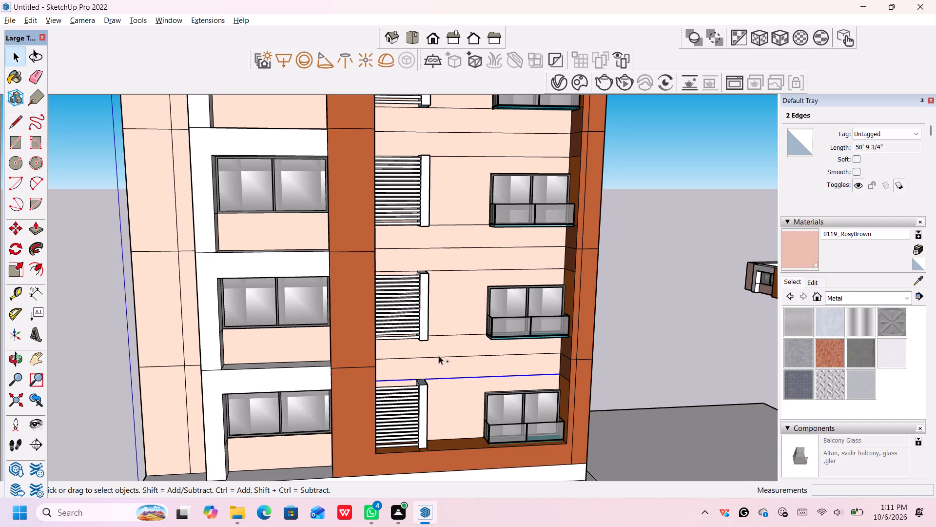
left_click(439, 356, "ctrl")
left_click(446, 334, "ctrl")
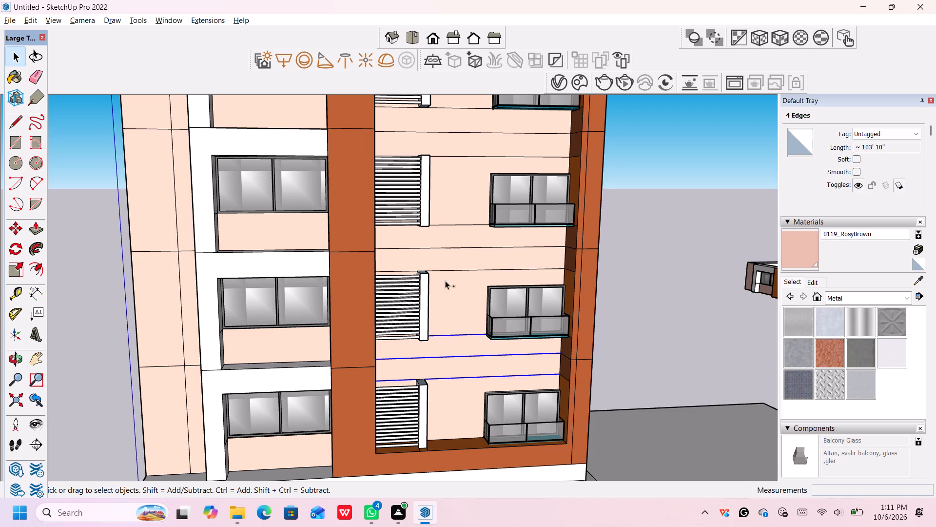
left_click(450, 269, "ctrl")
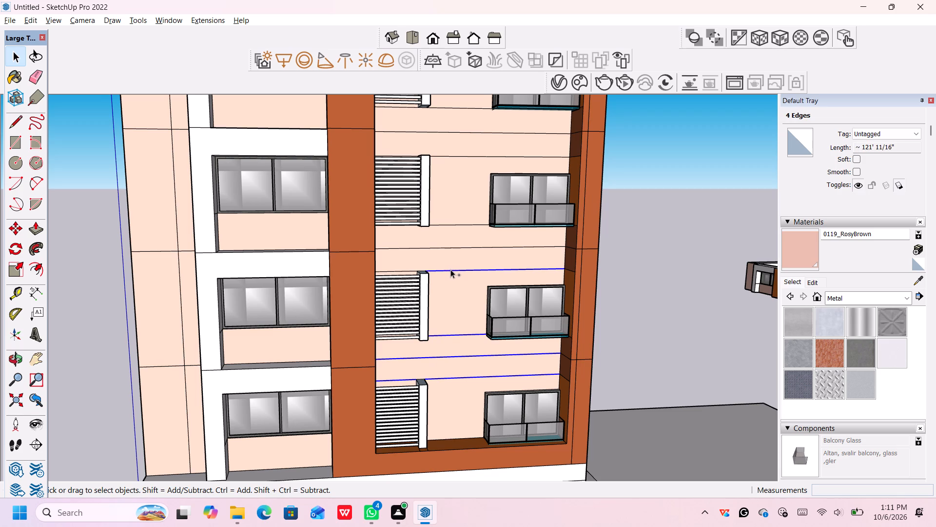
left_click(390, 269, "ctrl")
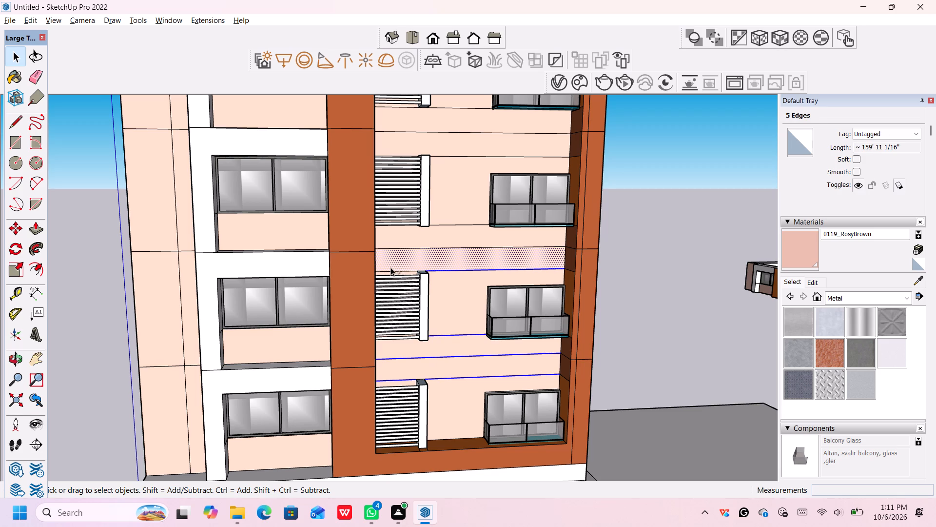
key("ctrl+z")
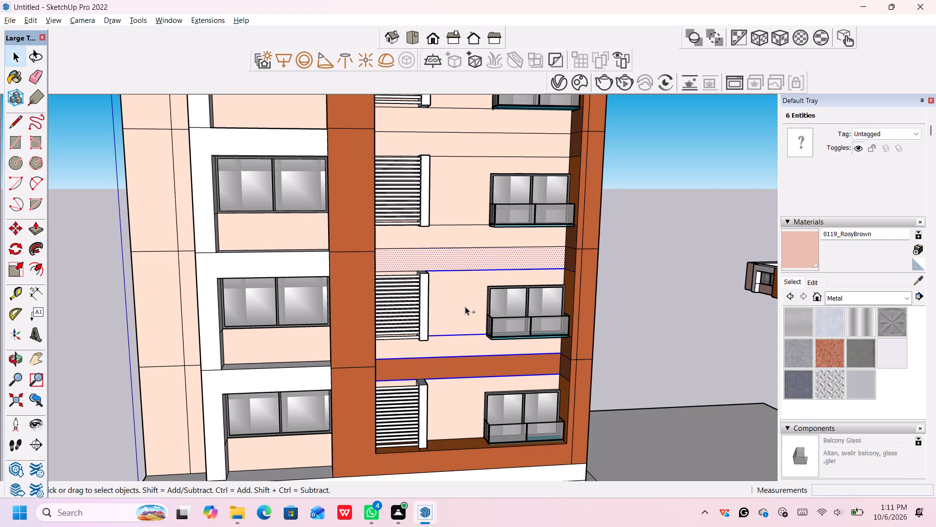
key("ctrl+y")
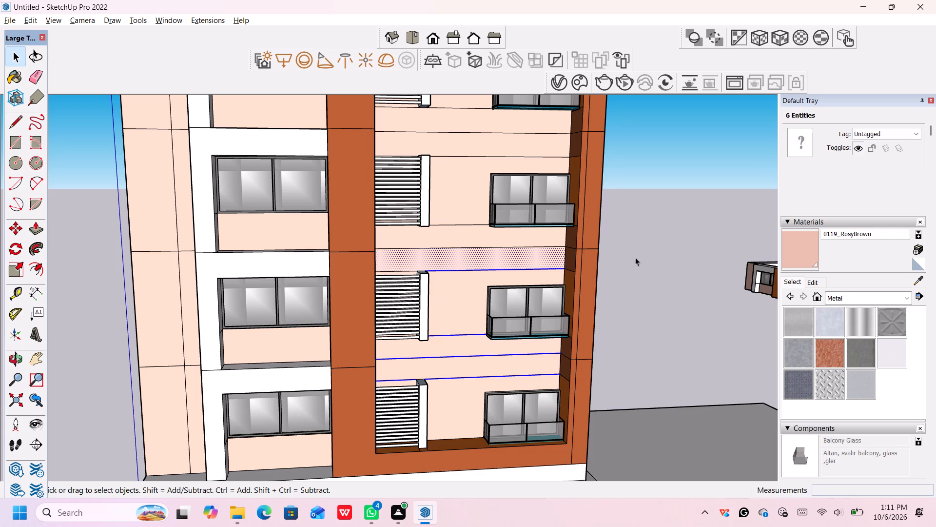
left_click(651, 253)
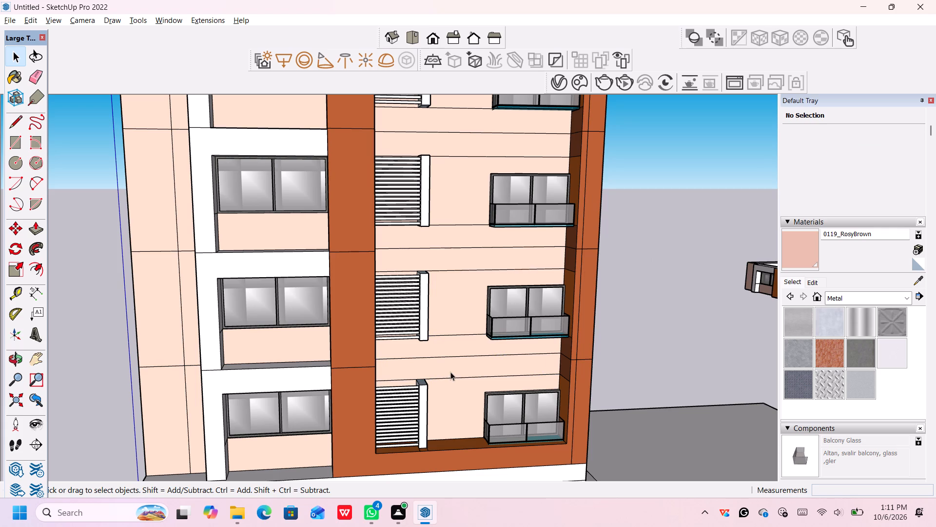
Delete the horizontal seam edges on the recessed wall between the lowest and second-lowest balconies, including the short one above the louvre.
left_click(447, 378)
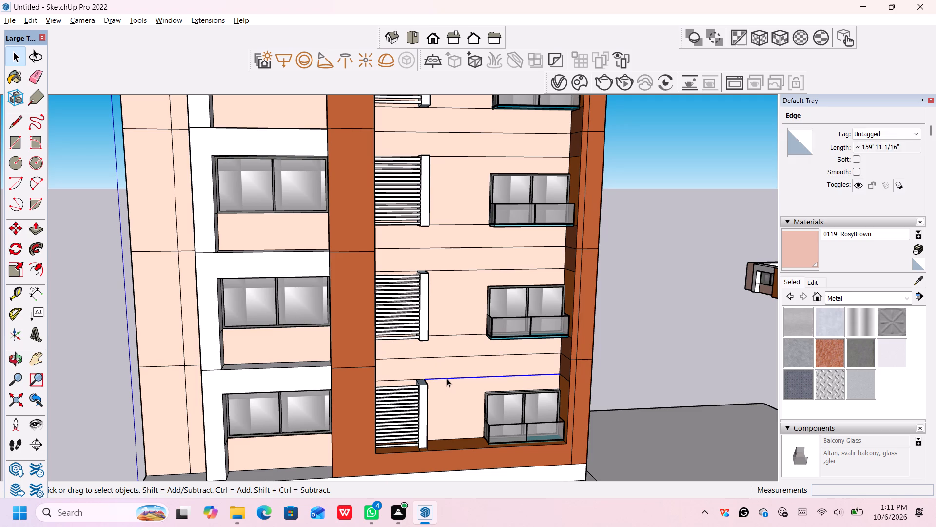
key("Delete")
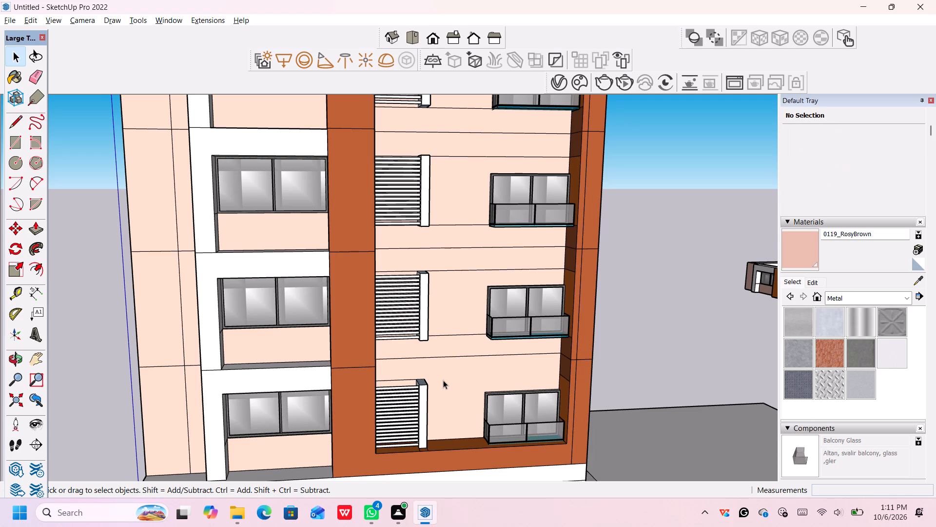
left_click(385, 379)
key("Delete")
scroll(454, 370, "down", 1)
middle_click_drag(453, 371, 442, 328)
scroll(435, 325, "up", 2)
scroll(435, 326, "down", 1)
scroll(435, 326, "up", 2)
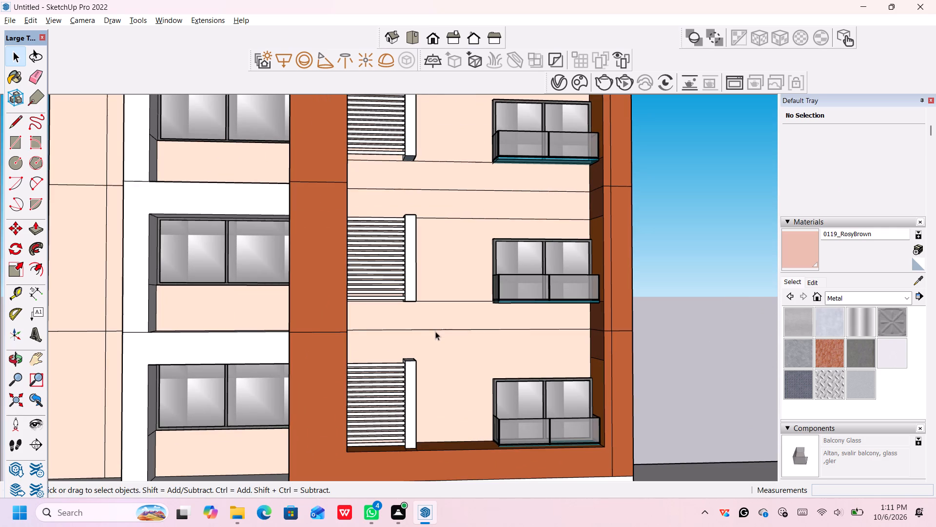
left_click(436, 329)
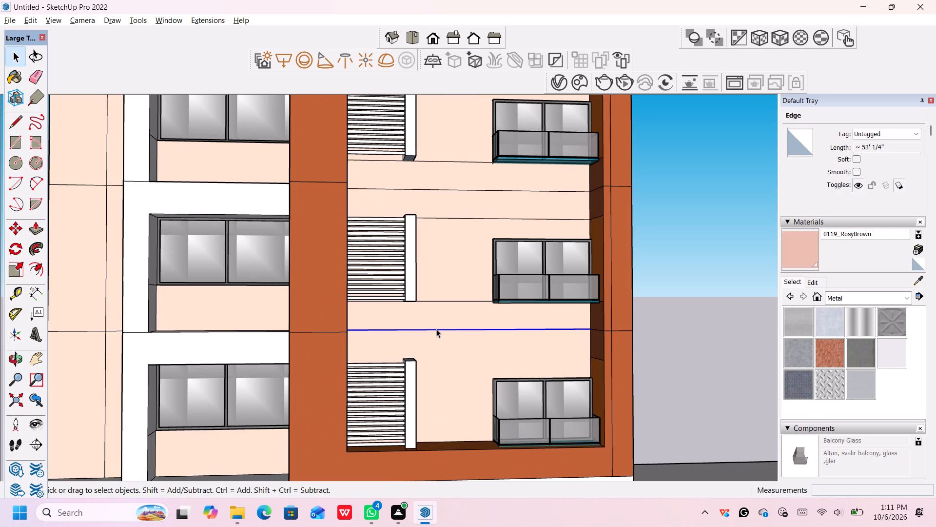
key("Delete")
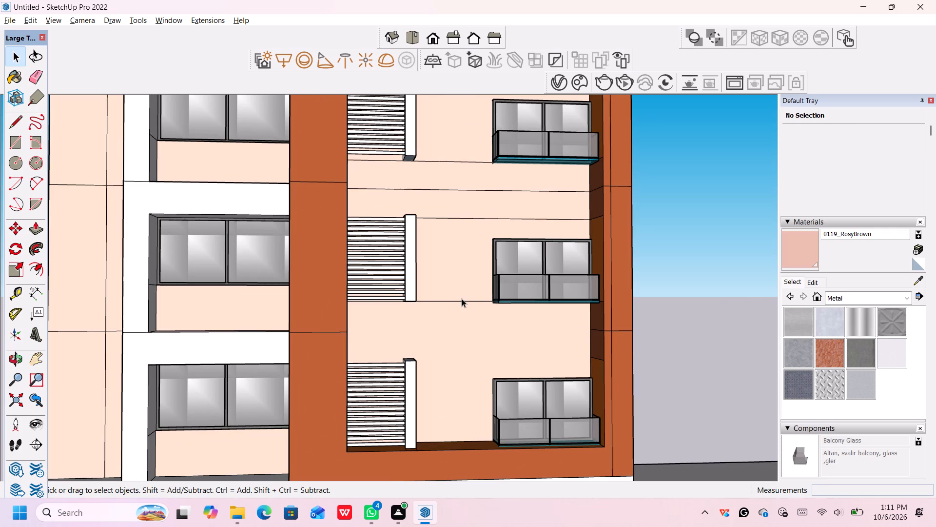
left_click(461, 300)
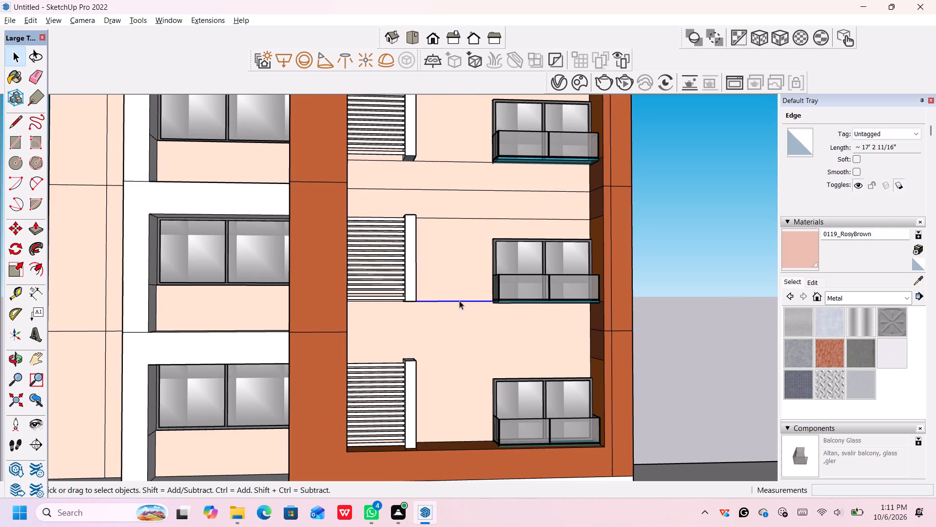
key("Delete")
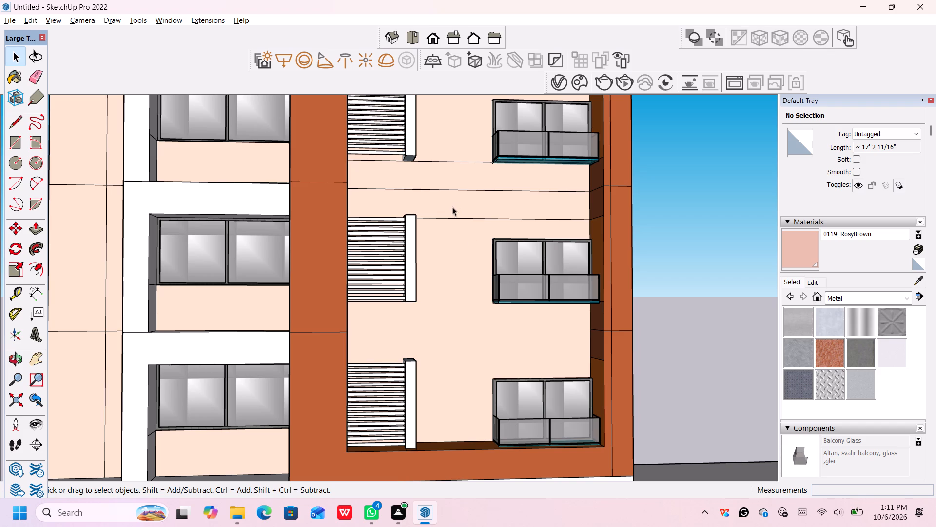
Delete the horizontal seam edges on the recessed wall between the second-lowest and third-lowest balconies, including the short one beneath the upper louvre.
left_click(454, 217)
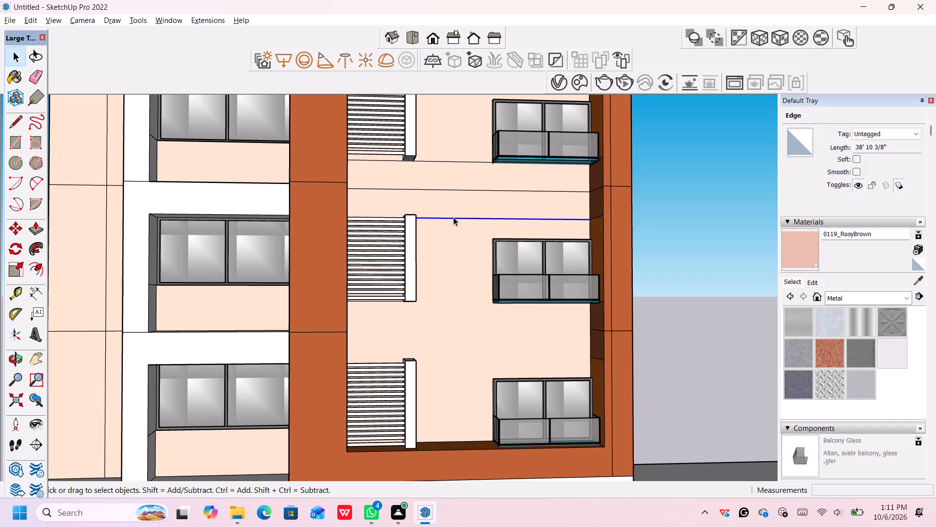
key("Delete")
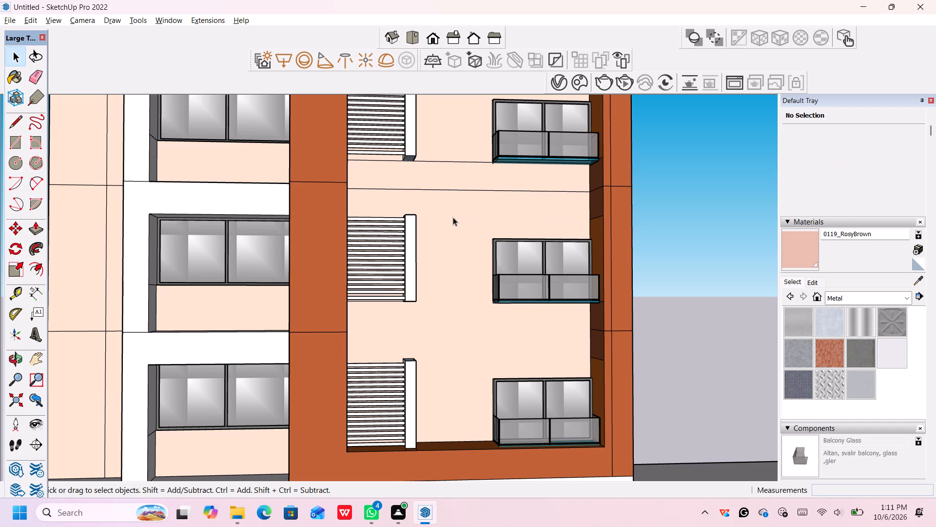
left_click(438, 190)
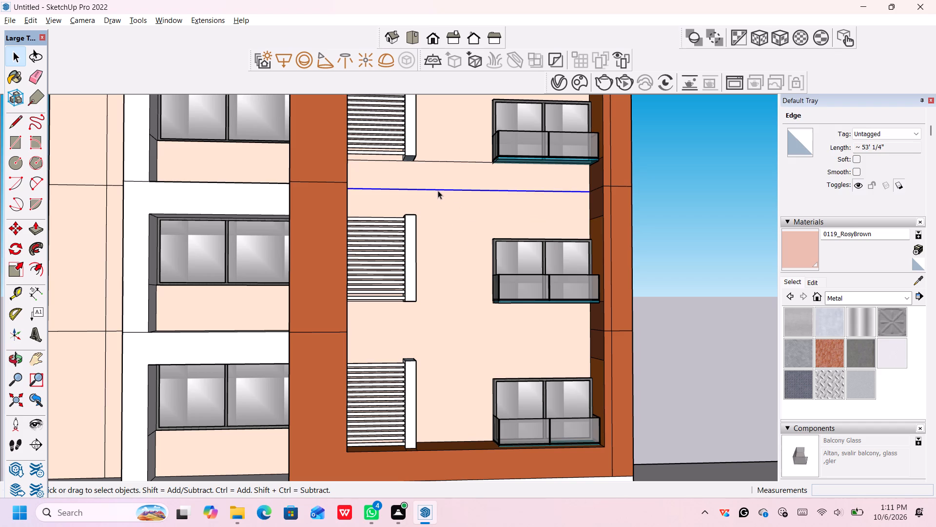
key("Delete")
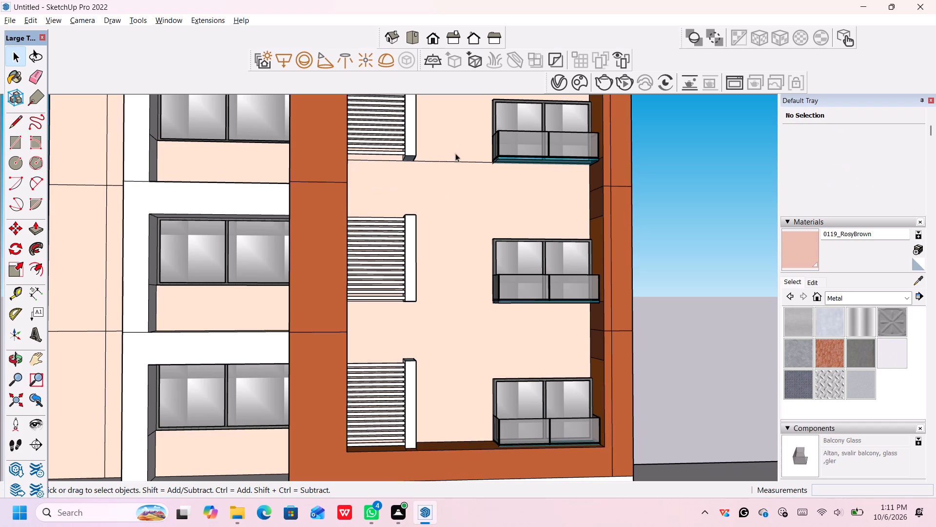
left_click(442, 159)
left_click(440, 161)
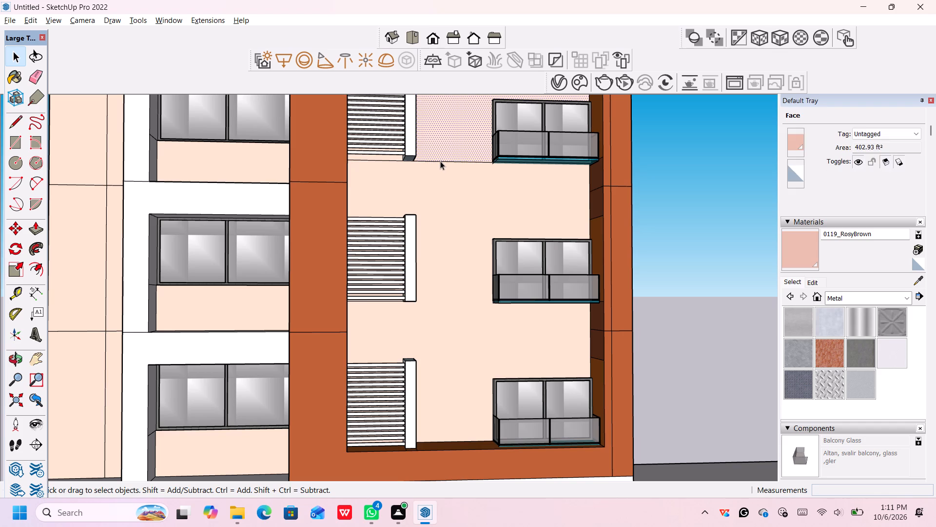
middle_click_drag(440, 162, 454, 221)
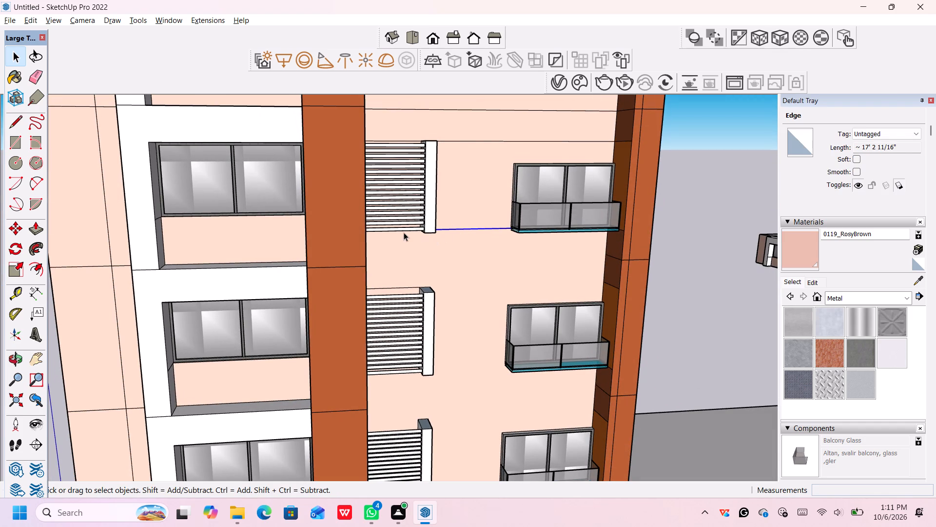
middle_click_drag(407, 233, 403, 200)
left_click(402, 191)
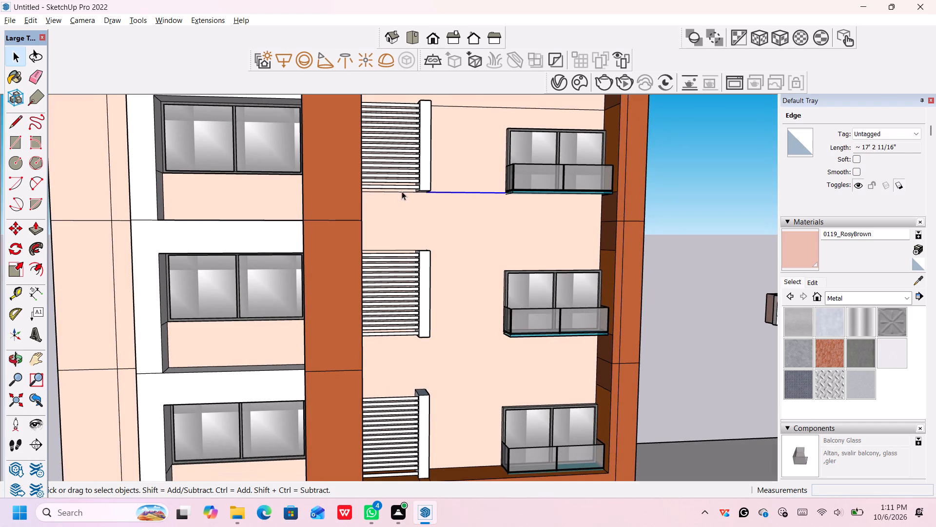
left_click(437, 191)
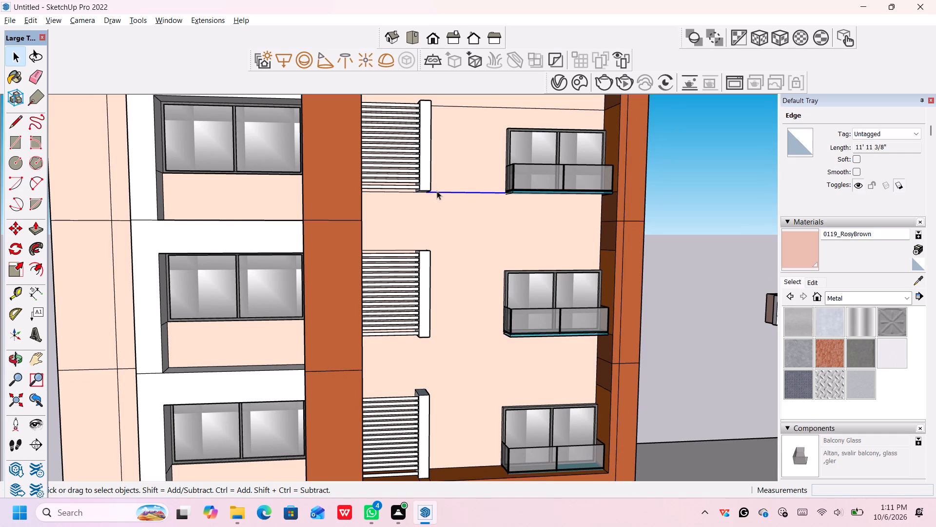
key("Delete")
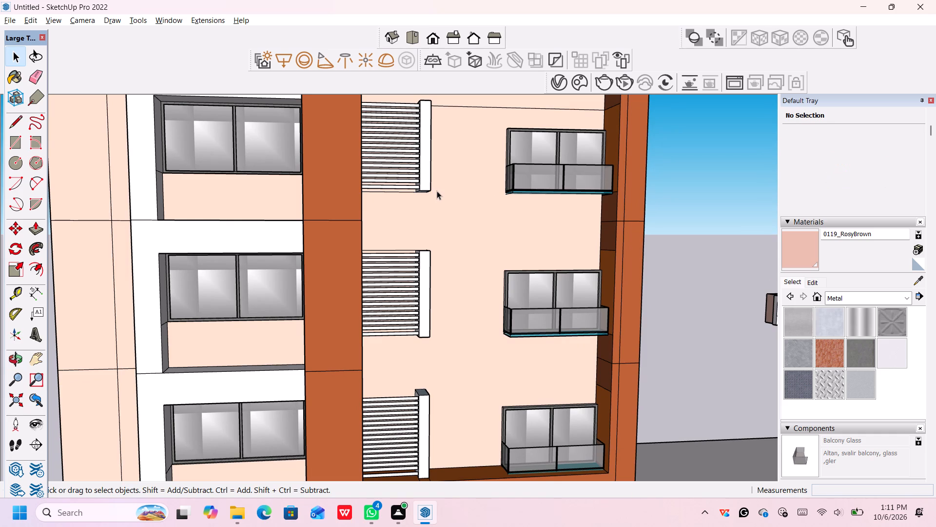
left_click(410, 191)
key("Delete")
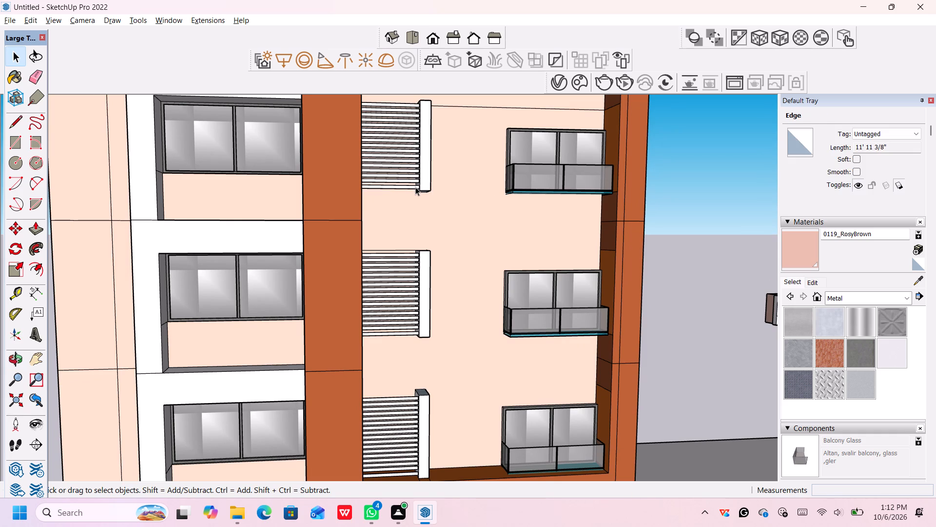
Delete the seam edges above the third-lowest balcony: the one level with the louvre's top, its short piece above the louvre, and the full-width one.
scroll(477, 136, "down", 2)
middle_click_drag(474, 140, 473, 194)
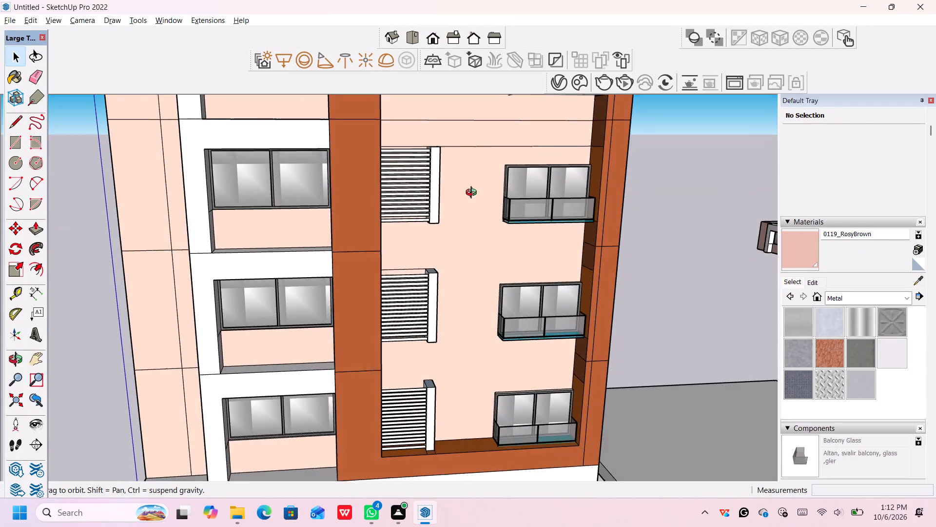
middle_click_drag(473, 194, 473, 199)
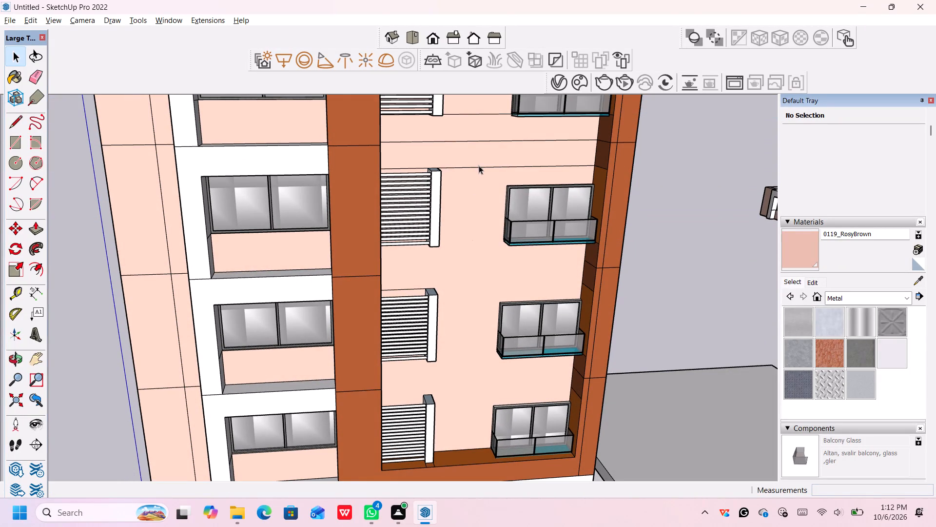
left_click(479, 165)
left_click(476, 141)
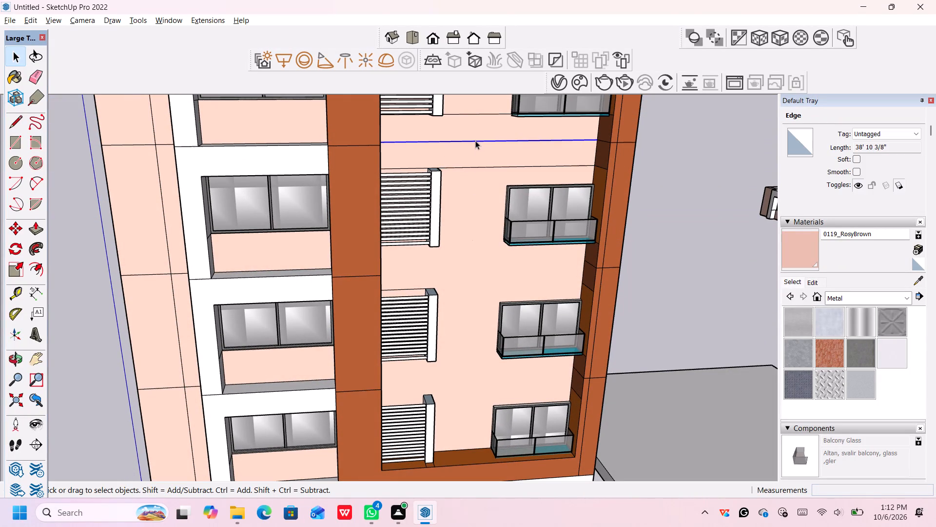
left_click(451, 166)
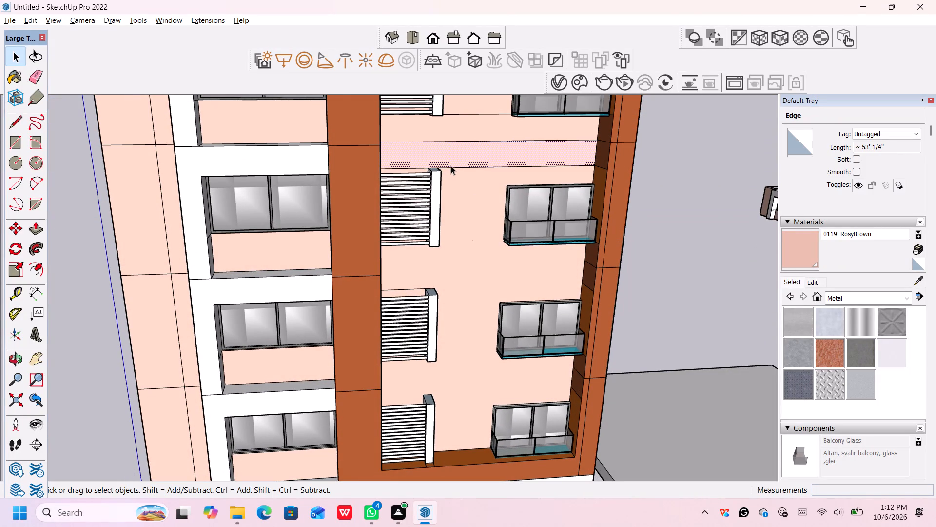
left_click(451, 166)
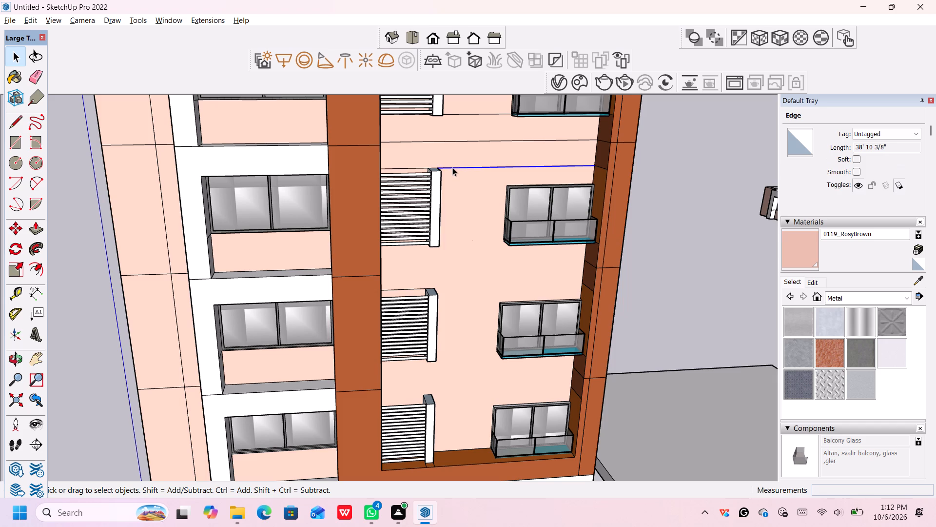
key("Delete")
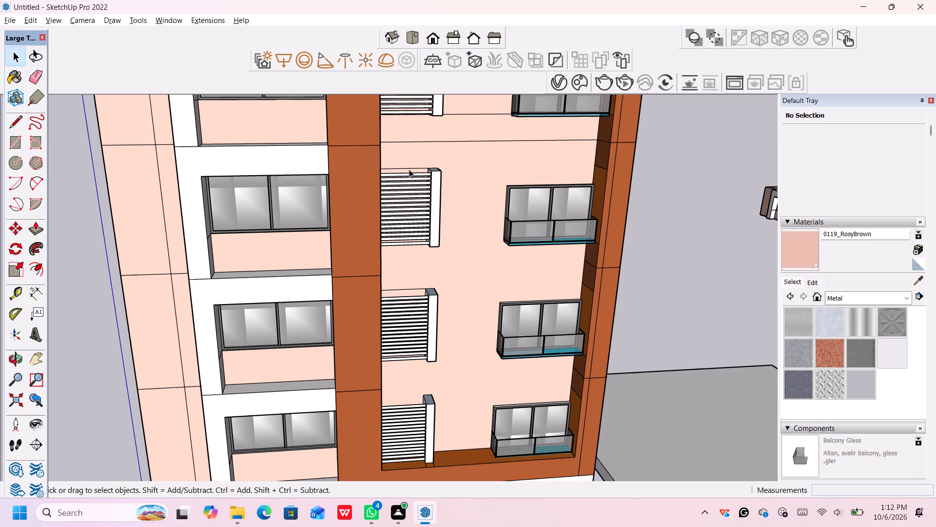
left_click(409, 167)
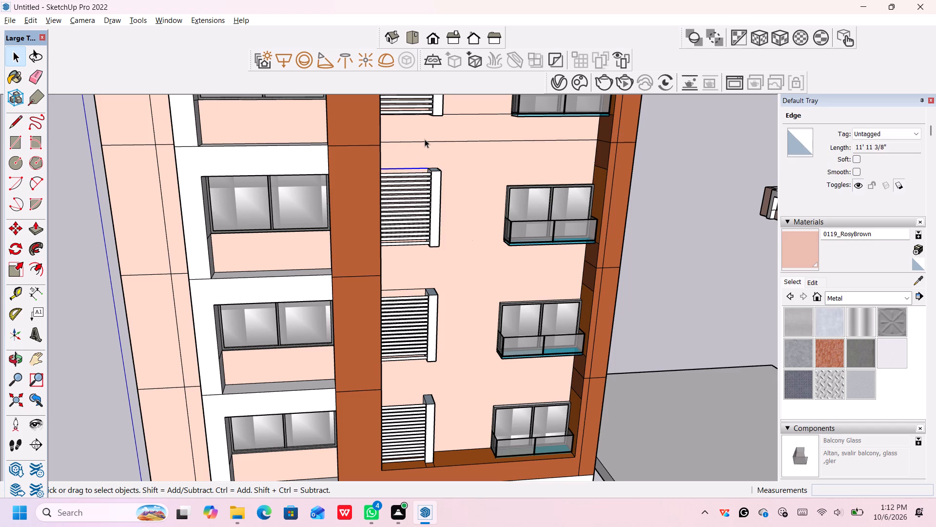
key("Delete")
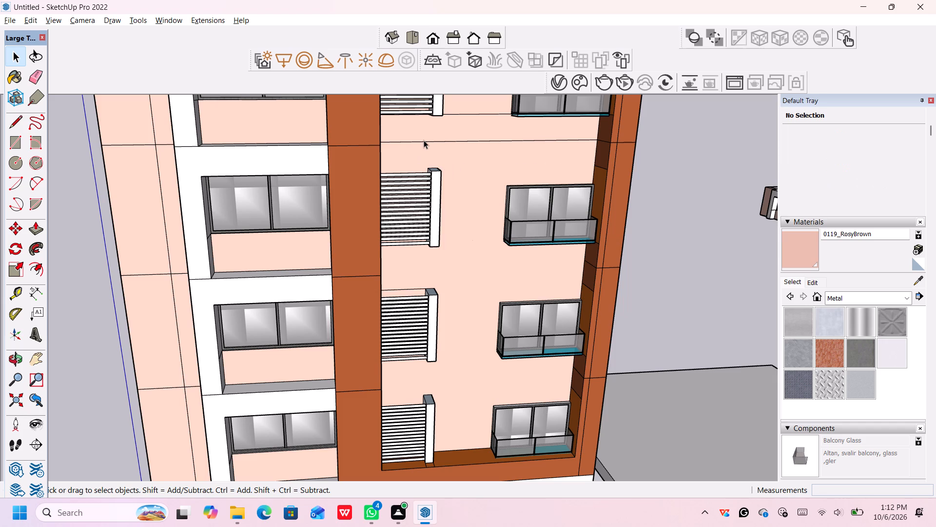
left_click(423, 142)
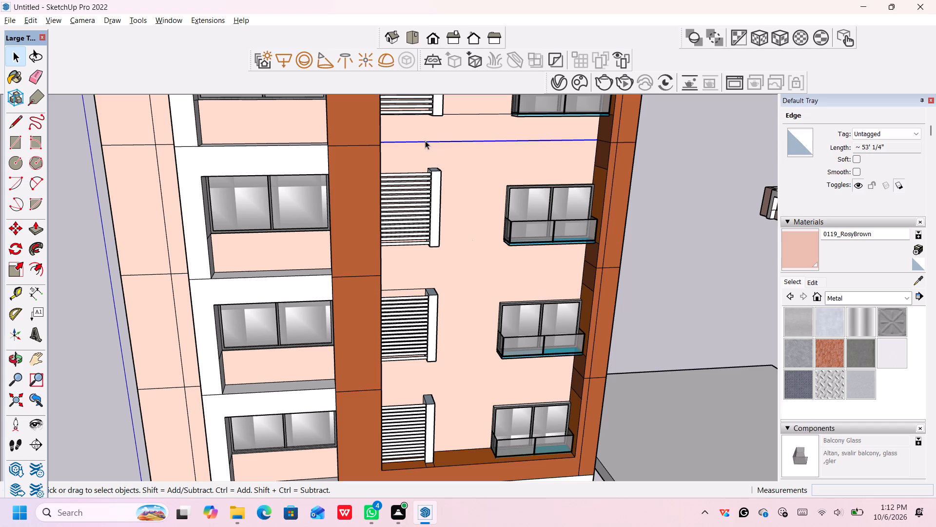
key("Delete")
Delete the remaining horizontal seam edge between the topmost louvre post and the topmost balcony.
scroll(439, 123, "down", 7)
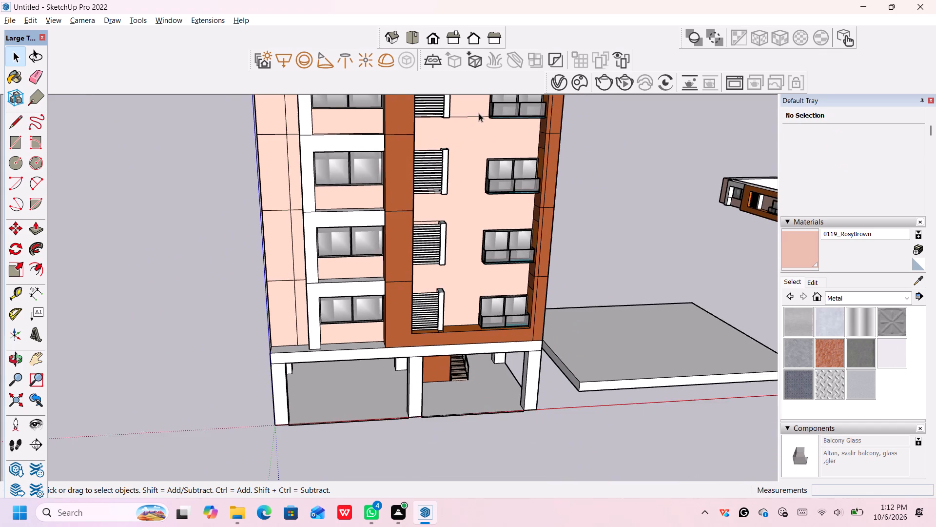
middle_click_drag(479, 113, 401, 284)
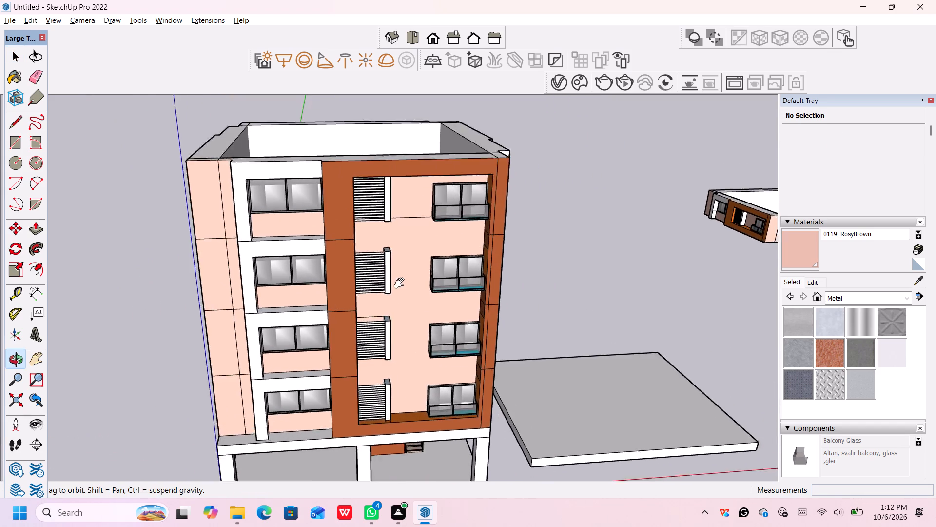
middle_click_drag(401, 284, 401, 287)
scroll(403, 277, "up", 9)
left_click(394, 287)
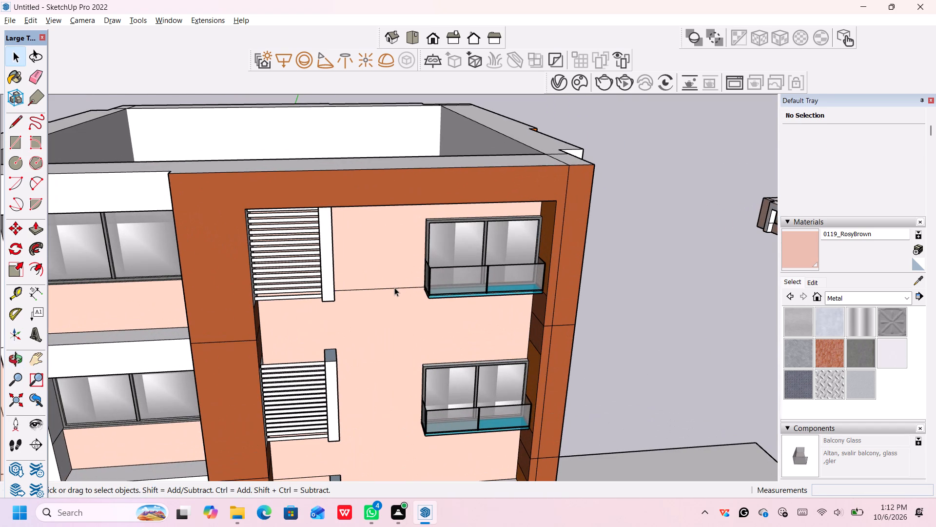
key("Delete")
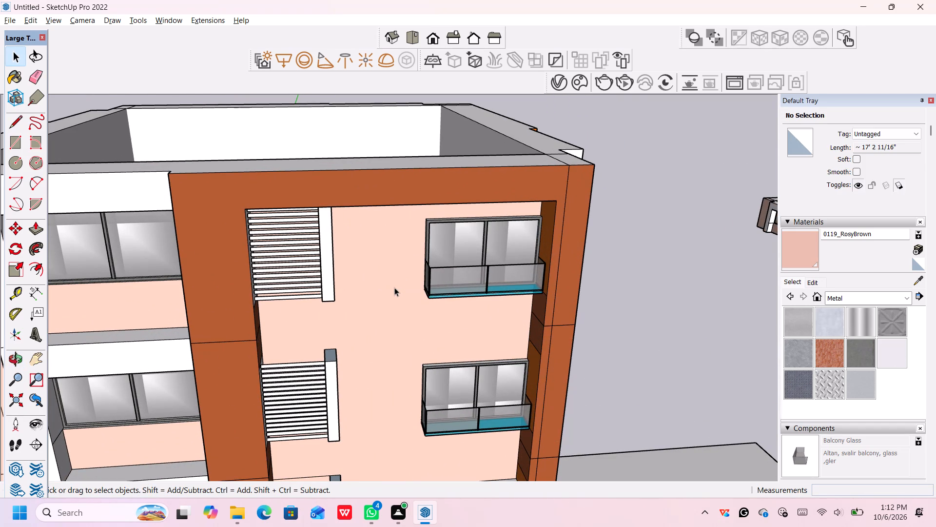
Push/Pull the underside of the topmost louvre's white post down about 12' 2" to meet the top of the post below.
middle_click_drag(388, 378, 375, 261)
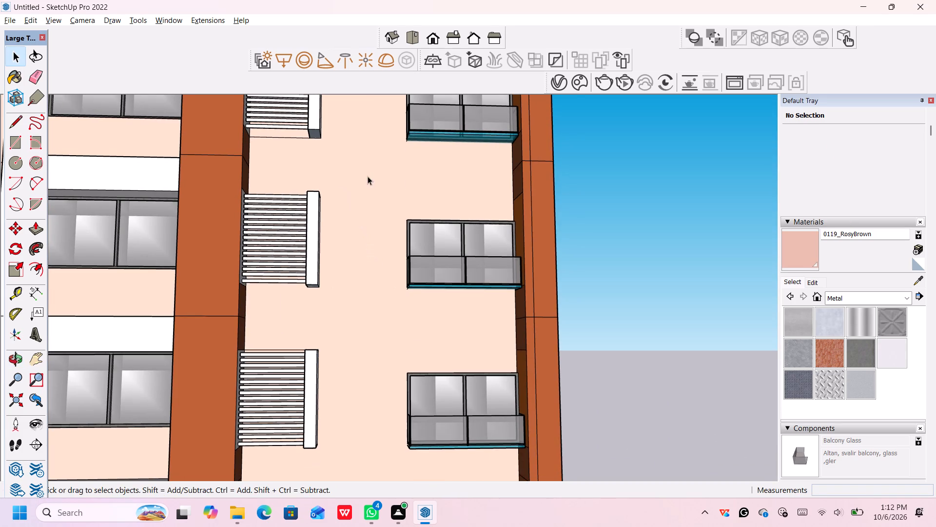
scroll(321, 193, "up", 3)
middle_click_drag(288, 142, 293, 159)
scroll(293, 159, "up", 1)
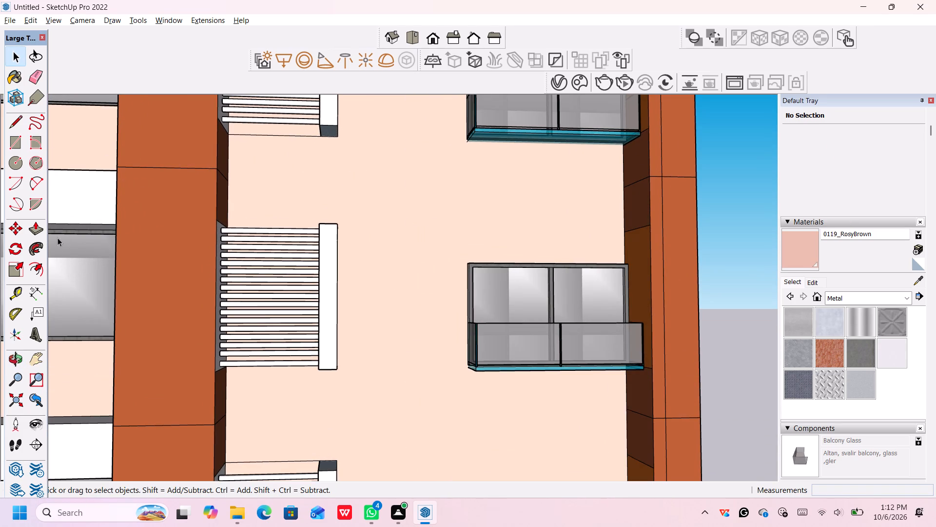
left_click(37, 231)
left_click(329, 129)
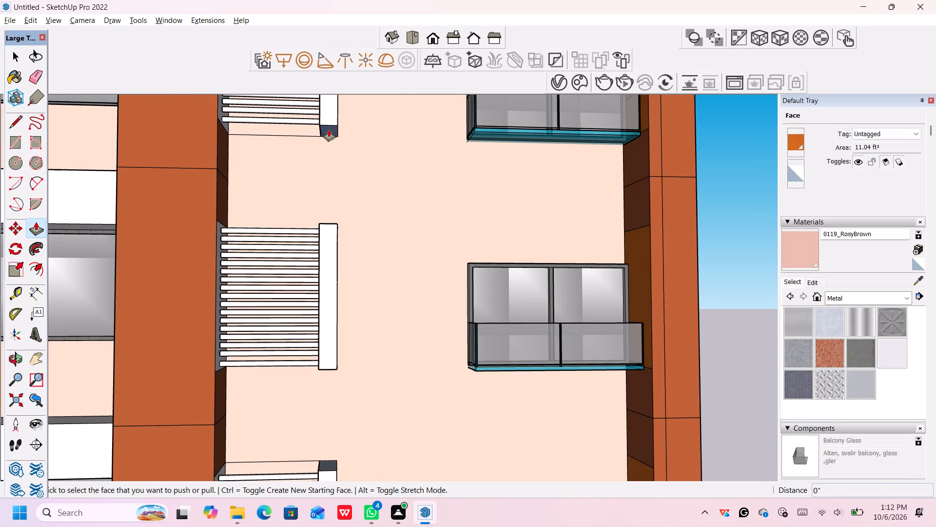
left_click(337, 222)
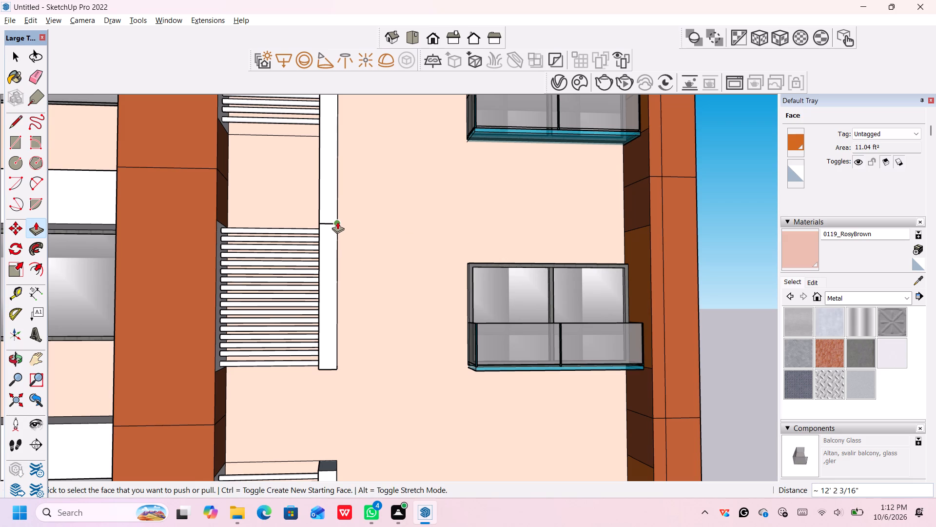
Push/Pull the underside of the second louvre post from the top down about 12' 2" to meet the third post.
scroll(328, 275, "down", 5)
middle_click_drag(343, 362, 336, 322)
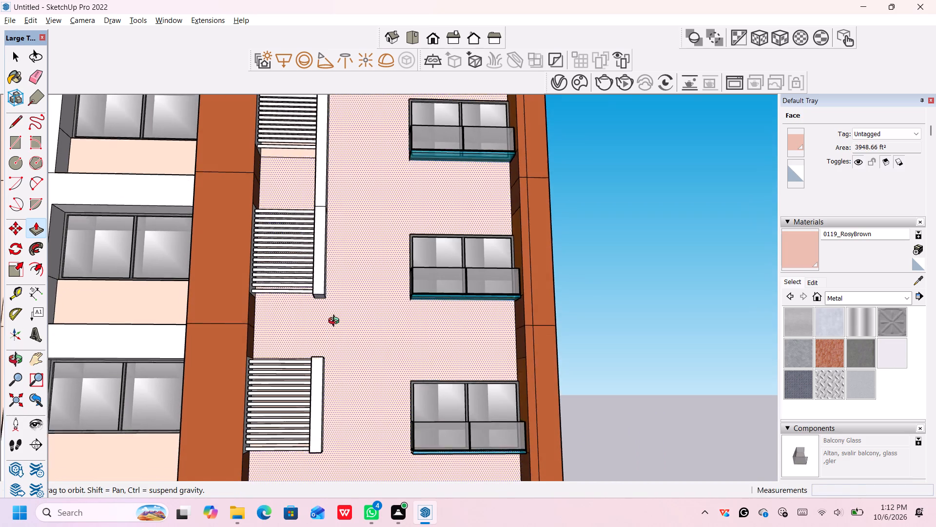
middle_click_drag(336, 322, 336, 316)
scroll(319, 284, "up", 3)
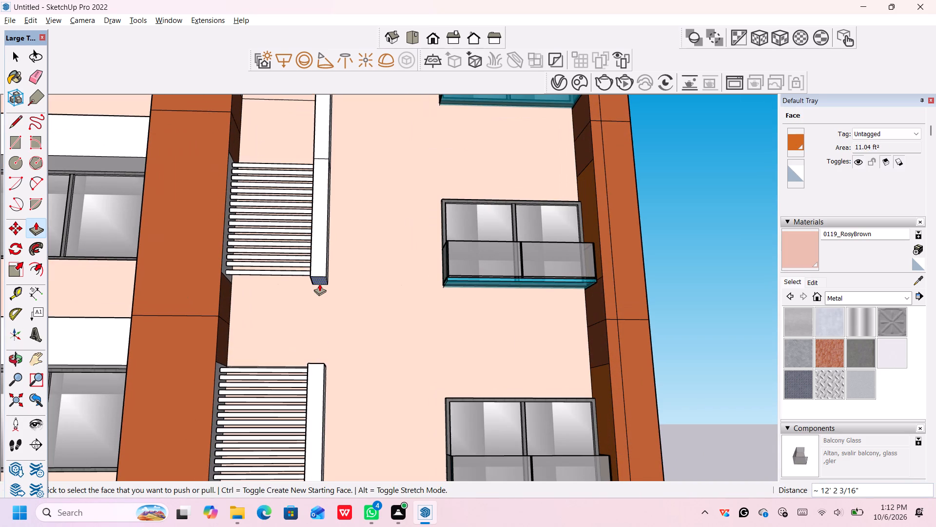
left_click(319, 282)
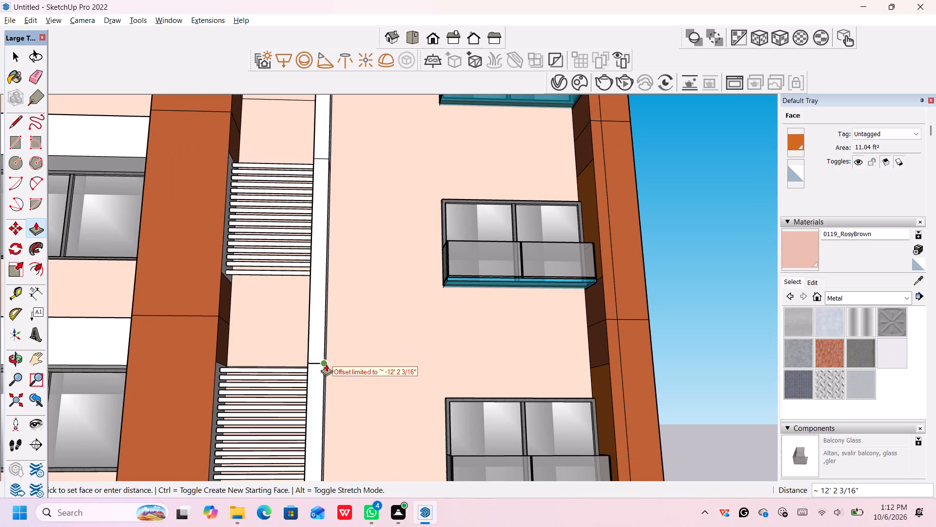
left_click(326, 364)
Push/Pull the underside of the third louvre post from the top down about 12' to meet the lowest post.
scroll(331, 371, "down", 16)
middle_click_drag(345, 403, 345, 402)
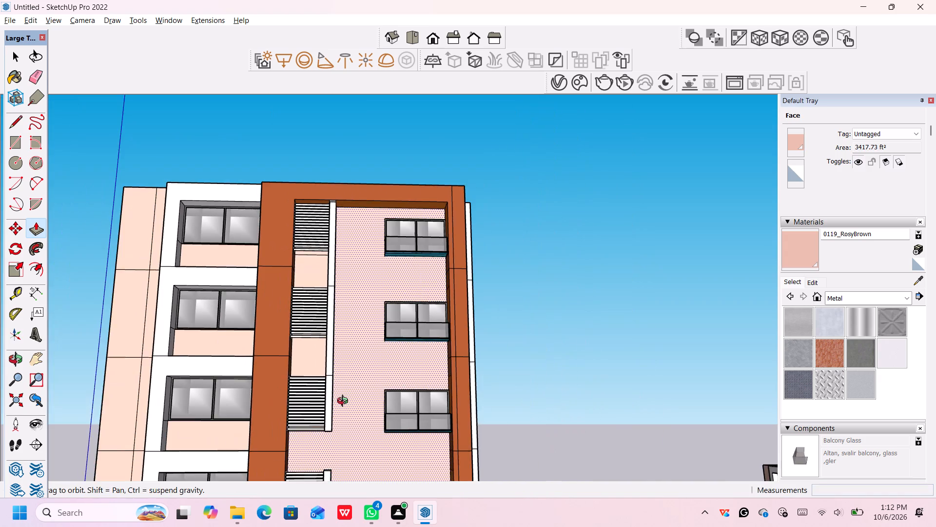
middle_click_drag(345, 402, 344, 350)
scroll(342, 360, "up", 1)
left_click(324, 391)
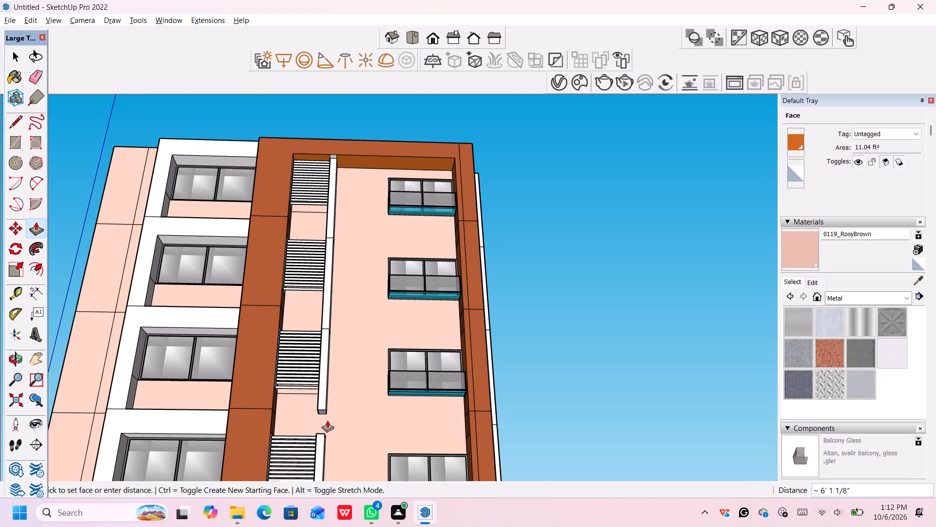
middle_click_drag(323, 435, 323, 459)
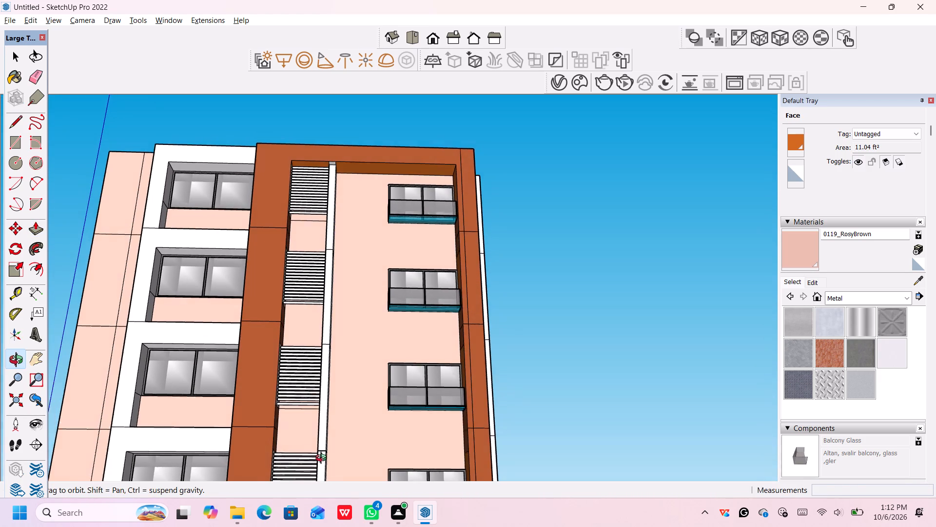
middle_click_drag(323, 459, 323, 464)
left_click(325, 459)
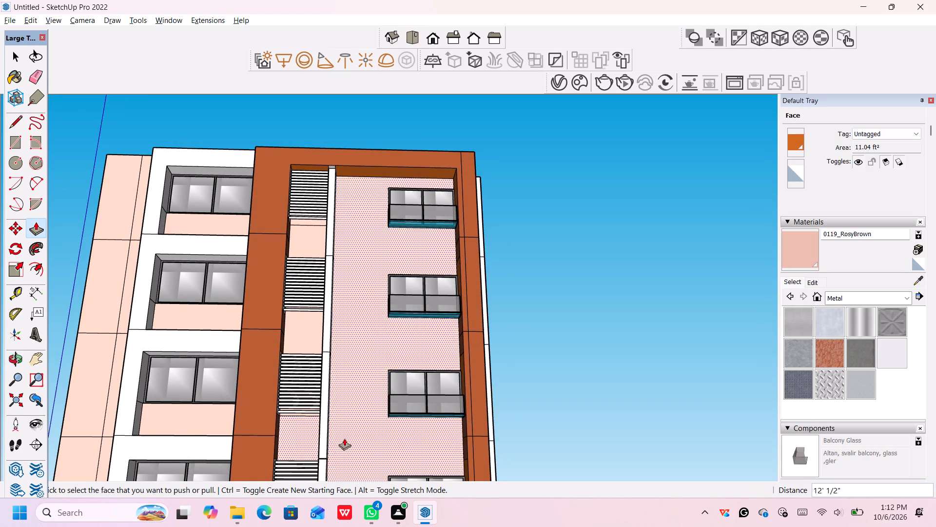
scroll(345, 438, "down", 17)
scroll(357, 432, "up", 13)
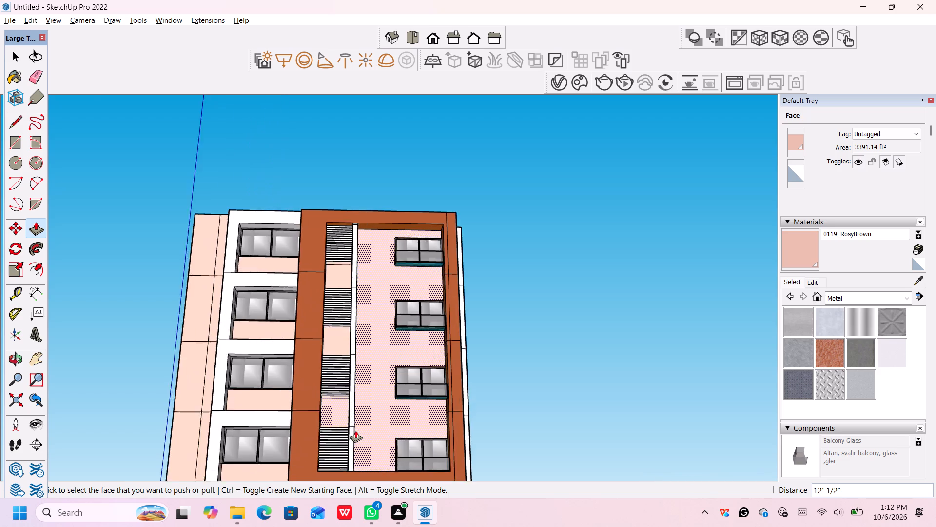
Push/Pull the underside of the third louvre post from the top down about 1 11/16" to close the gap above the lowest post.
scroll(355, 430, "up", 20)
scroll(355, 430, "up", 13)
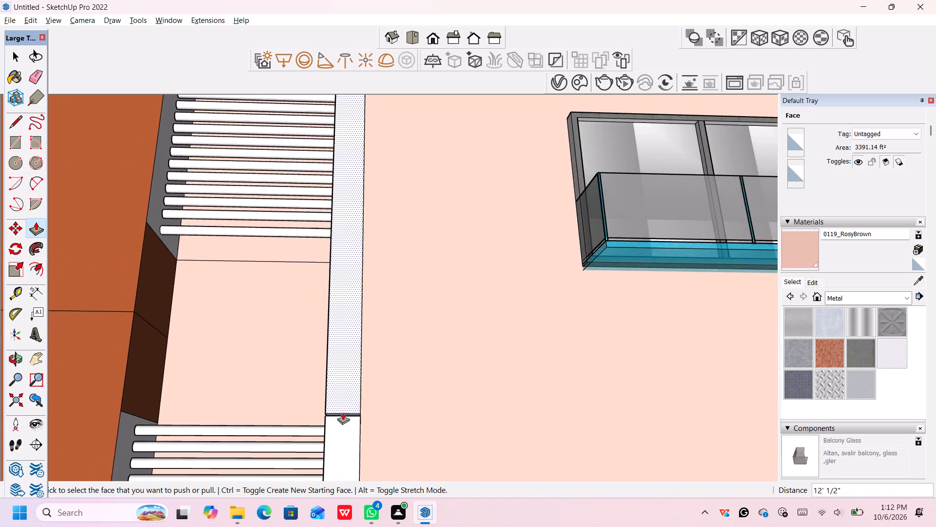
scroll(343, 412, "up", 17)
left_click(344, 417)
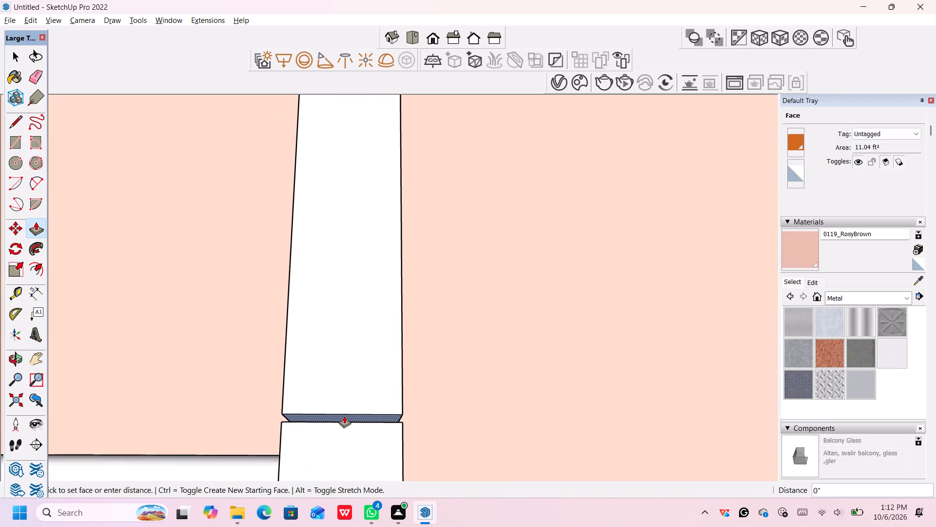
left_click(403, 424)
scroll(410, 414, "down", 20)
scroll(410, 414, "down", 9)
scroll(393, 458, "up", 1)
scroll(393, 458, "down", 19)
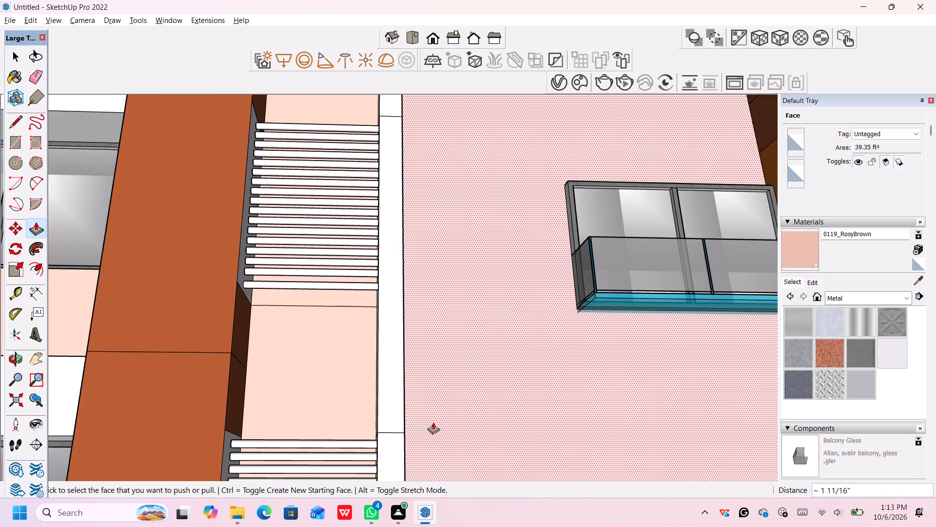
scroll(433, 422, "down", 20)
scroll(433, 422, "down", 12)
Copy the lowest slat of the topmost louvre 1' straight down into the wall gap below it.
middle_click_drag(624, 280, 625, 305)
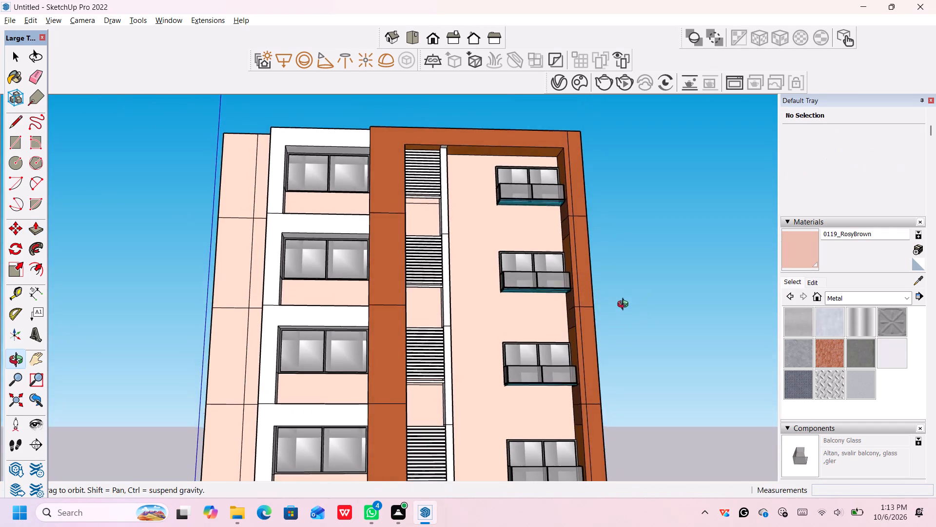
middle_click_drag(625, 305, 624, 310)
scroll(611, 315, "down", 7)
key("space")
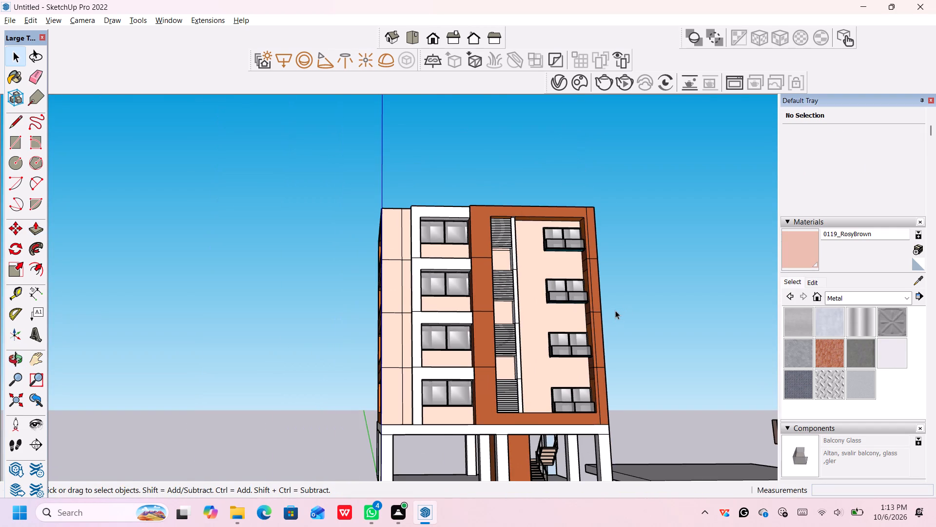
middle_click_drag(615, 313, 610, 325)
middle_click_drag(622, 325, 620, 329)
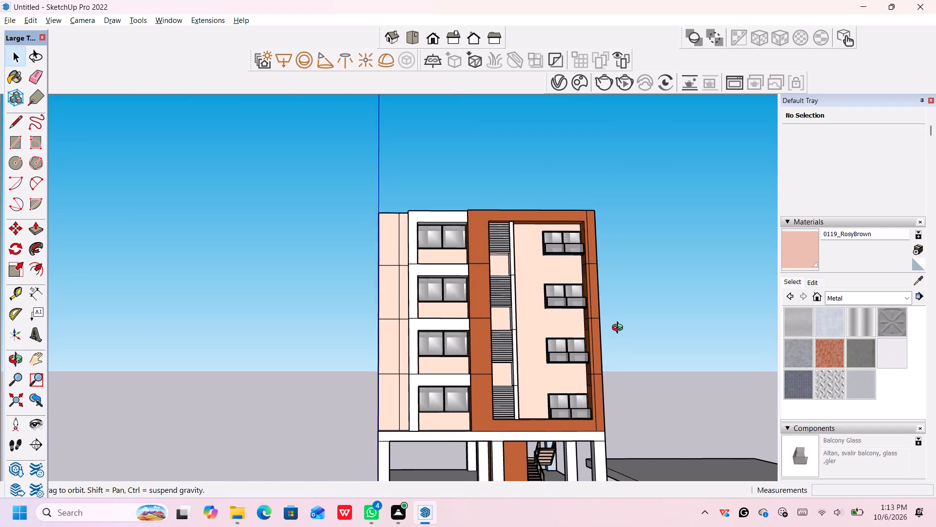
middle_click_drag(620, 329, 521, 333)
scroll(417, 298, "up", 20)
scroll(417, 298, "up", 4)
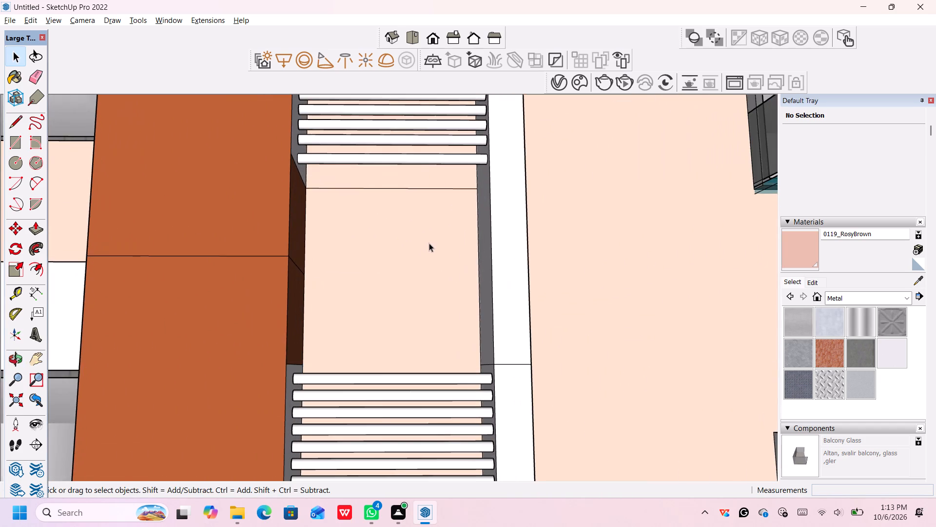
middle_click_drag(429, 243, 496, 248)
scroll(471, 228, "up", 3)
middle_click_drag(459, 179, 467, 192)
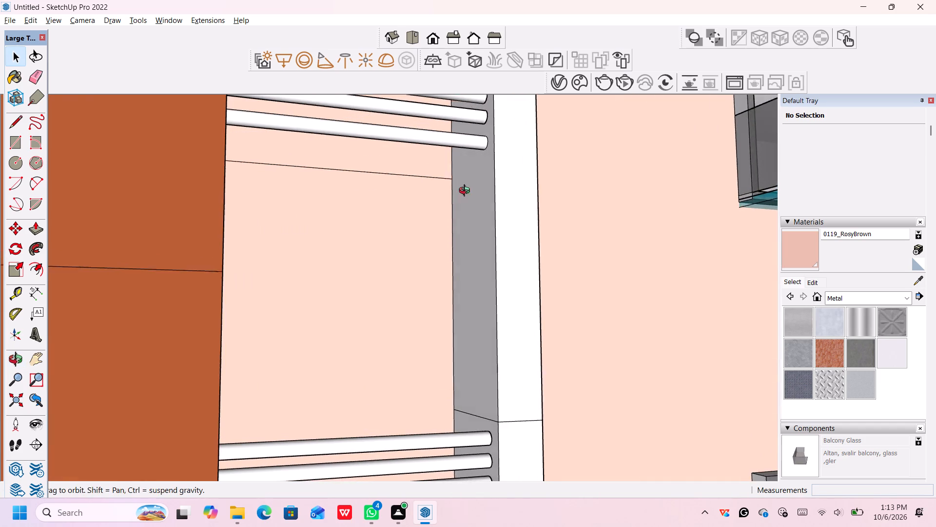
middle_click_drag(467, 192, 481, 214)
left_click(475, 135)
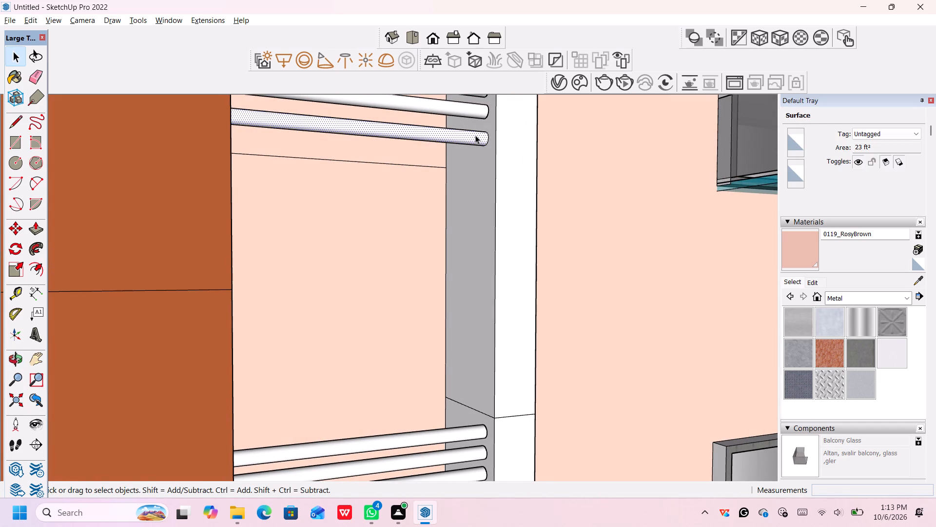
key("m")
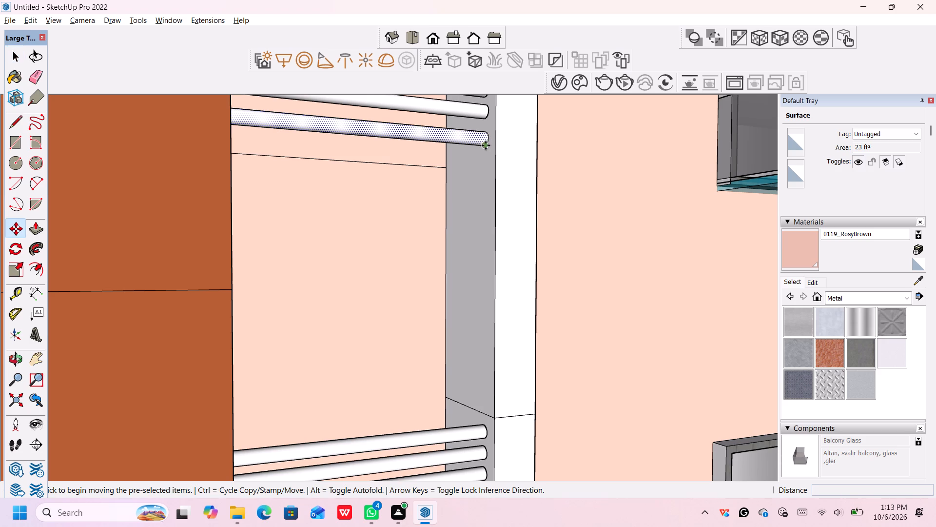
left_click(485, 145)
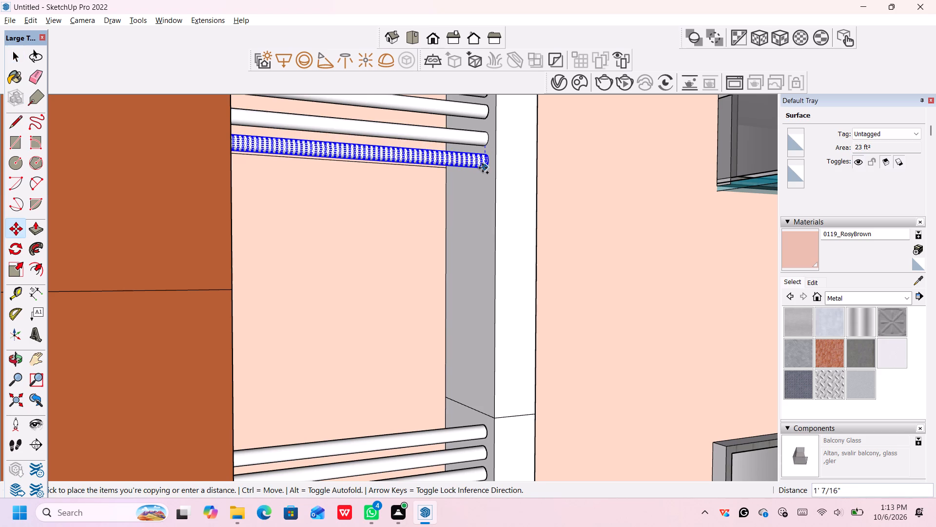
type("1'")
key("Return")
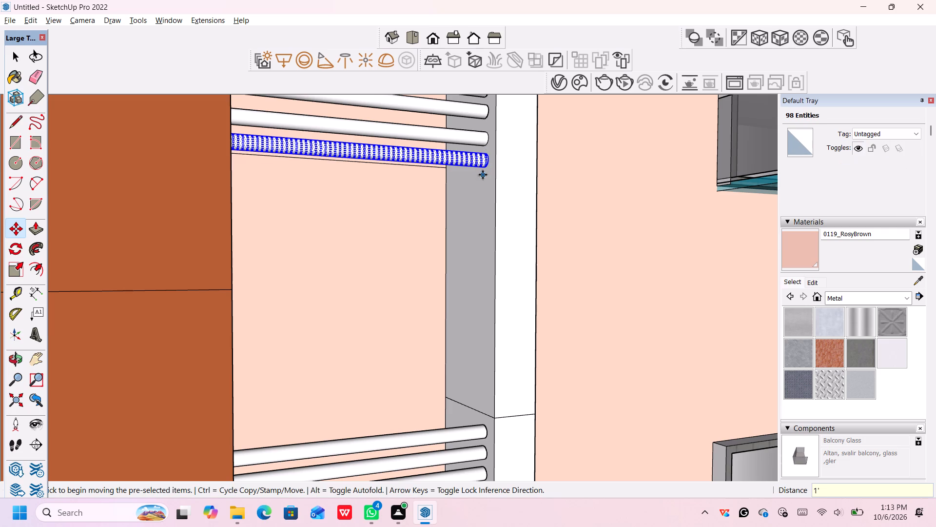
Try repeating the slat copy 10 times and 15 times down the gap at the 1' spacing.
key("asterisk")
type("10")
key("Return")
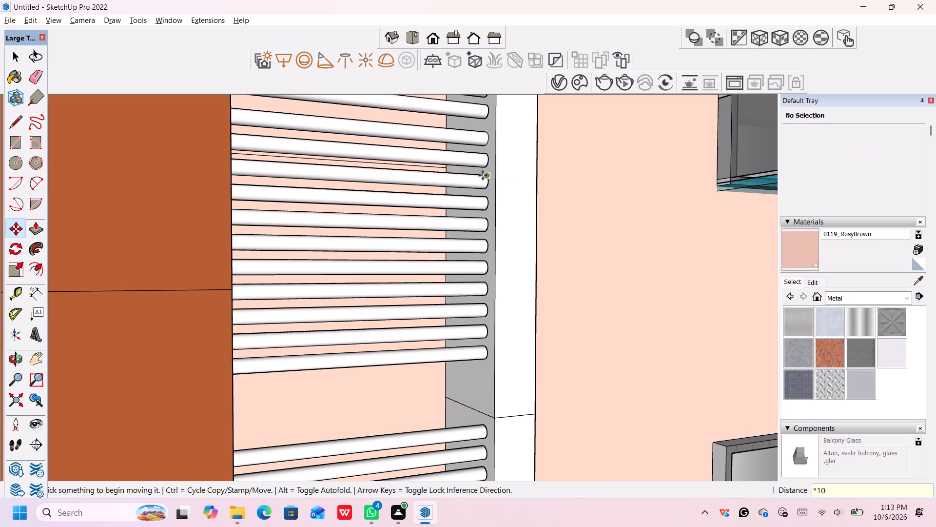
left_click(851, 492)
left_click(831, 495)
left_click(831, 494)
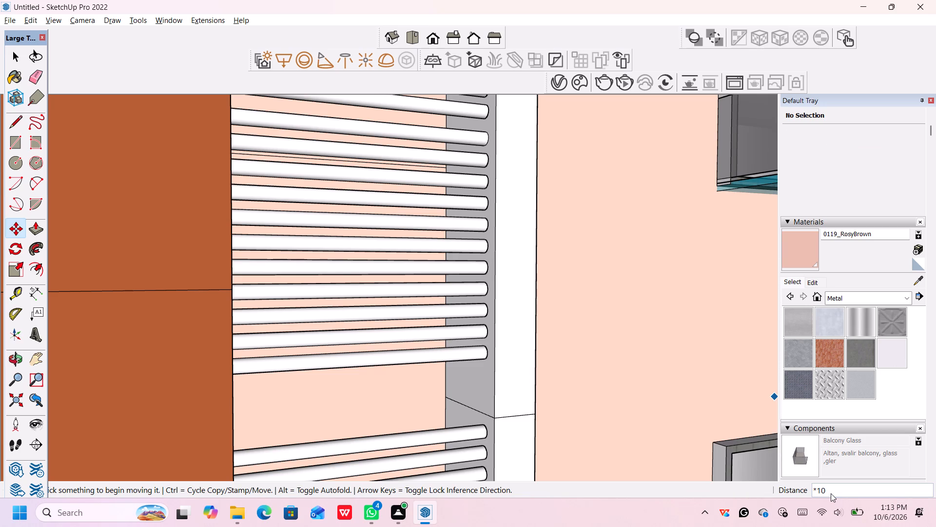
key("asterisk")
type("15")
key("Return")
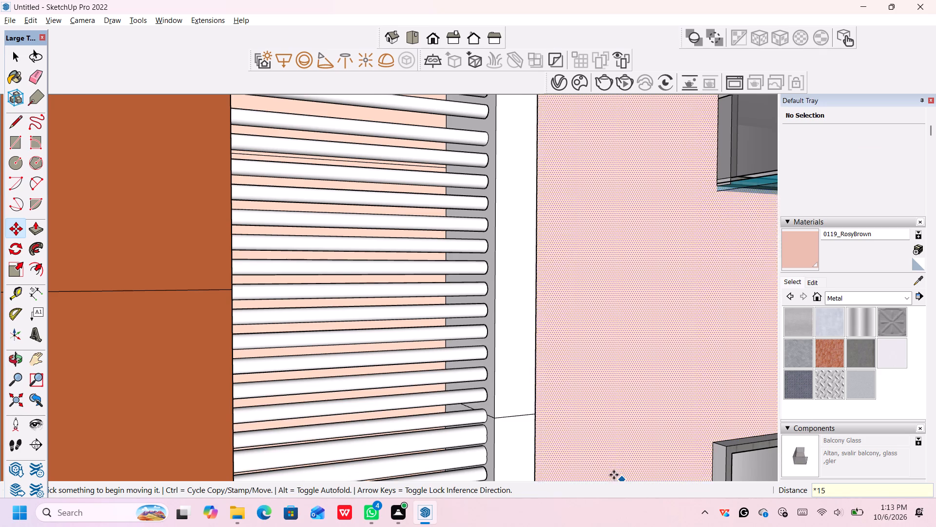
Set the slat array to 12 copies at the 1' spacing to fill the gap between the top two louvres.
scroll(614, 475, "down", 5)
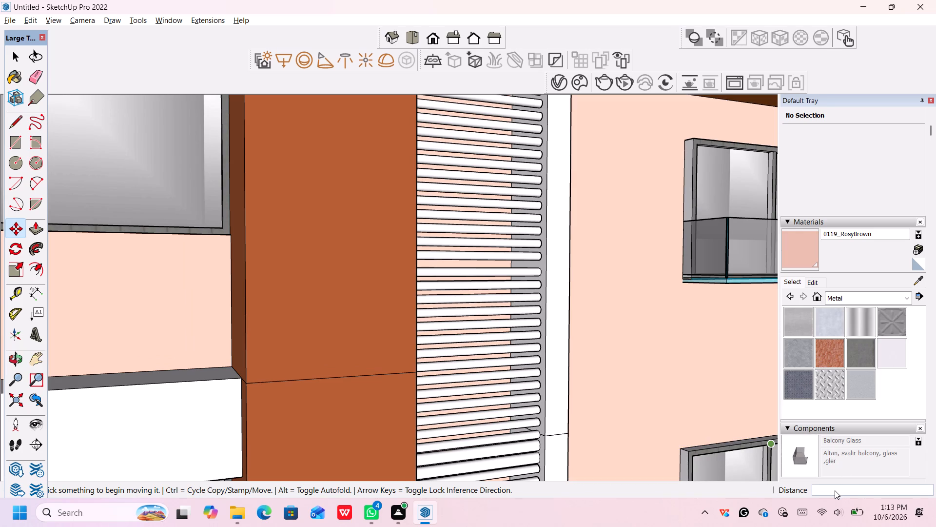
left_click(835, 490)
key("asterisk")
type("12")
key("Return")
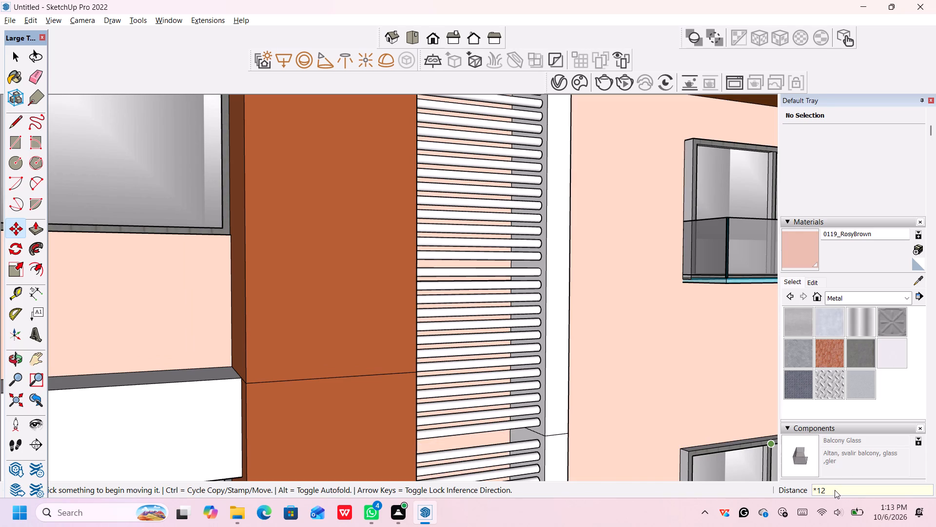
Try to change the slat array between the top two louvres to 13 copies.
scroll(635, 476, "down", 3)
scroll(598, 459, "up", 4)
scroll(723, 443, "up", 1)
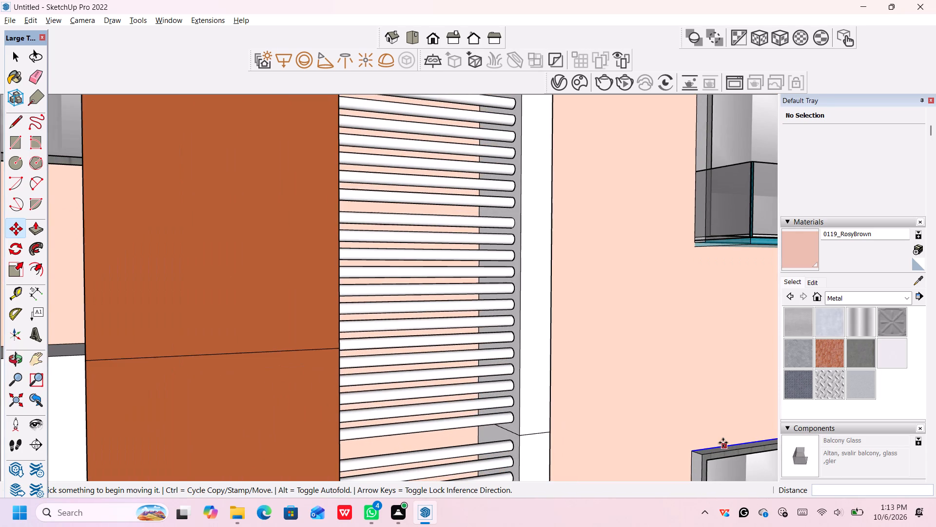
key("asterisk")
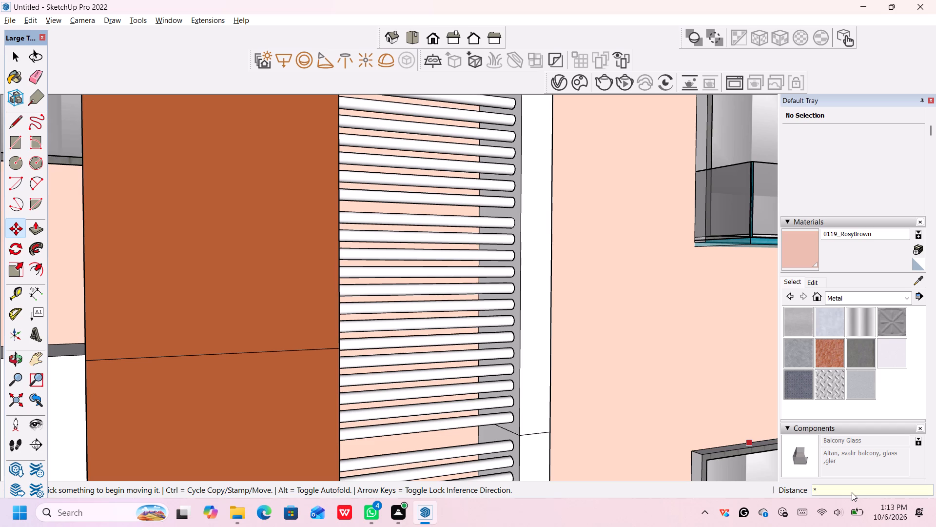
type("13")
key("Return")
Examine the extended louvre and compare the building's facades from several sides.
scroll(689, 445, "down", 5)
middle_click_drag(643, 440, 641, 440)
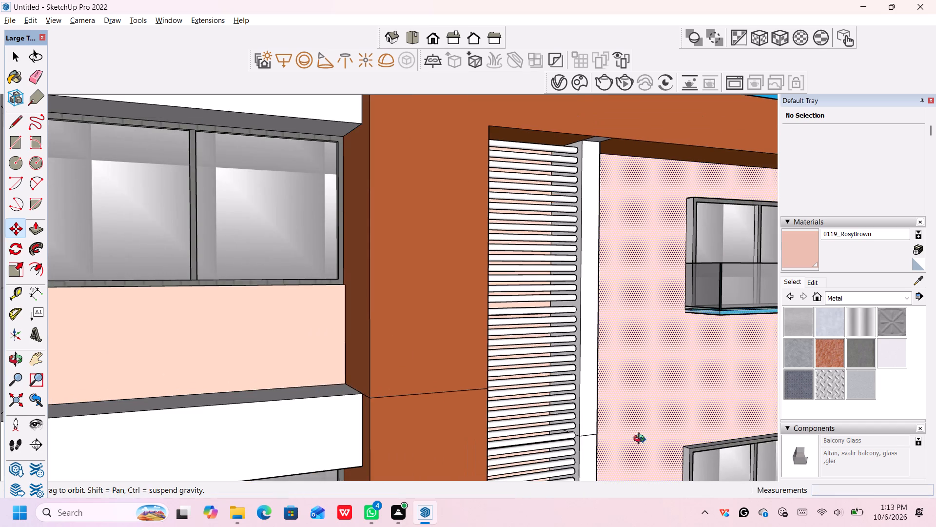
middle_click_drag(641, 440, 594, 307)
scroll(593, 332, "down", 6)
scroll(604, 371, "down", 1)
middle_click_drag(604, 375, 603, 400)
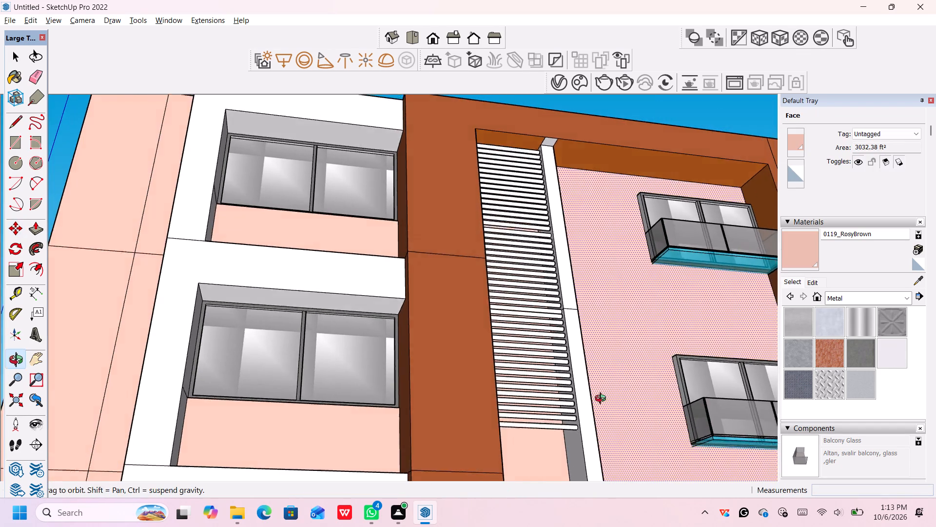
middle_click_drag(603, 400, 600, 435)
scroll(601, 425, "down", 7)
middle_click_drag(602, 434, 602, 447)
key("space")
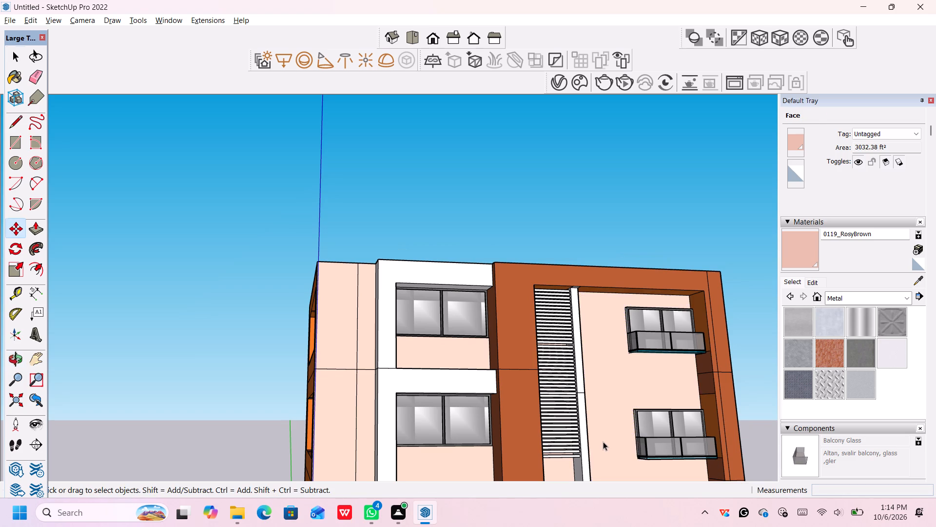
scroll(603, 442, "down", 5)
middle_click_drag(730, 412, 726, 429)
scroll(725, 429, "down", 4)
middle_click(724, 431)
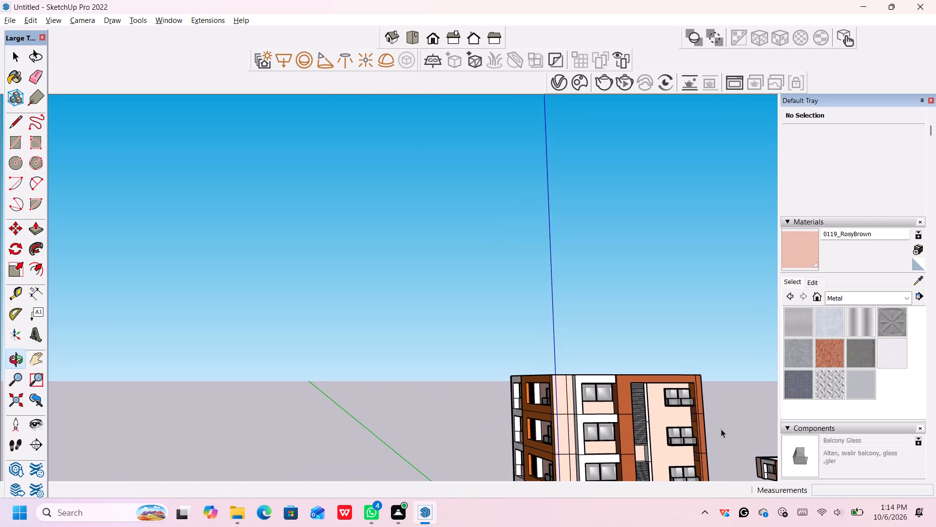
middle_click_drag(721, 429, 540, 246)
scroll(450, 278, "up", 4)
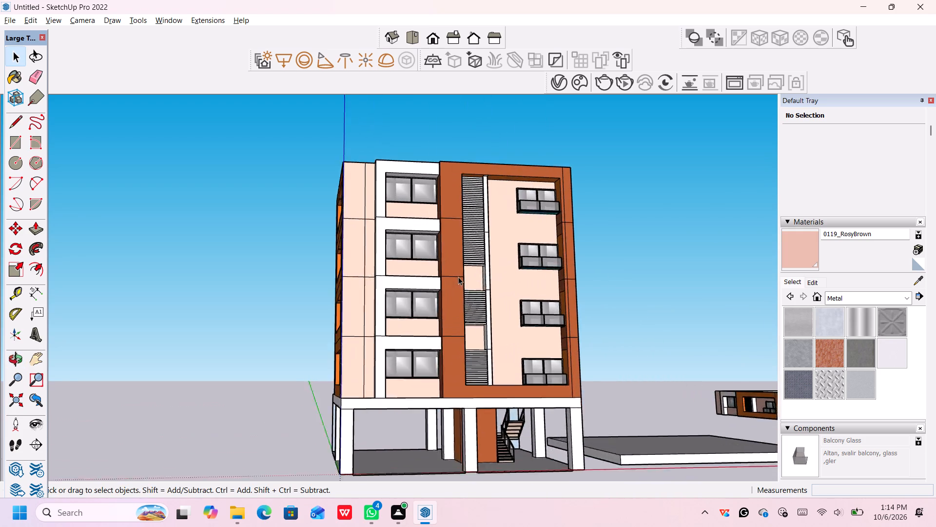
scroll(458, 277, "up", 2)
middle_click_drag(481, 285, 631, 290)
scroll(526, 290, "down", 2)
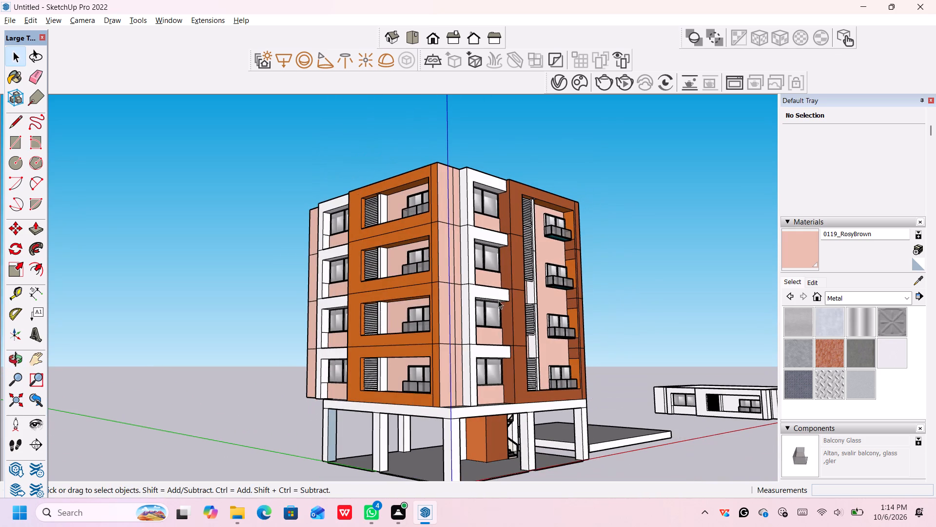
middle_click_drag(497, 300, 585, 315)
scroll(498, 301, "down", 1)
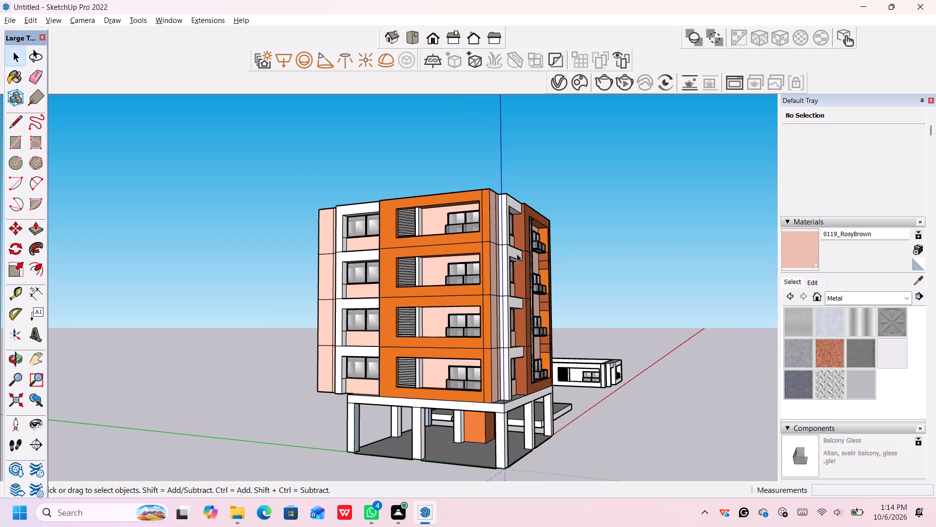
middle_click_drag(507, 271, 328, 294)
middle_click_drag(493, 293, 176, 292)
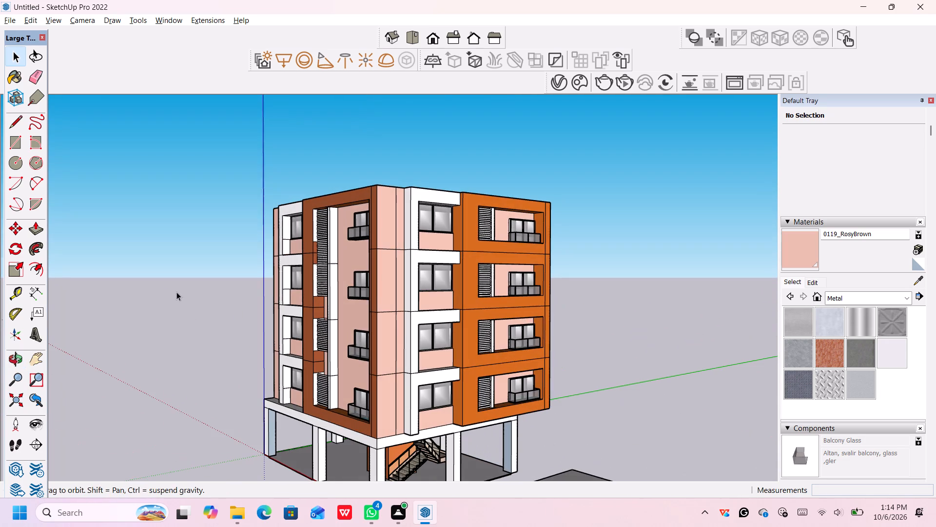
middle_click_drag(338, 295, 511, 321)
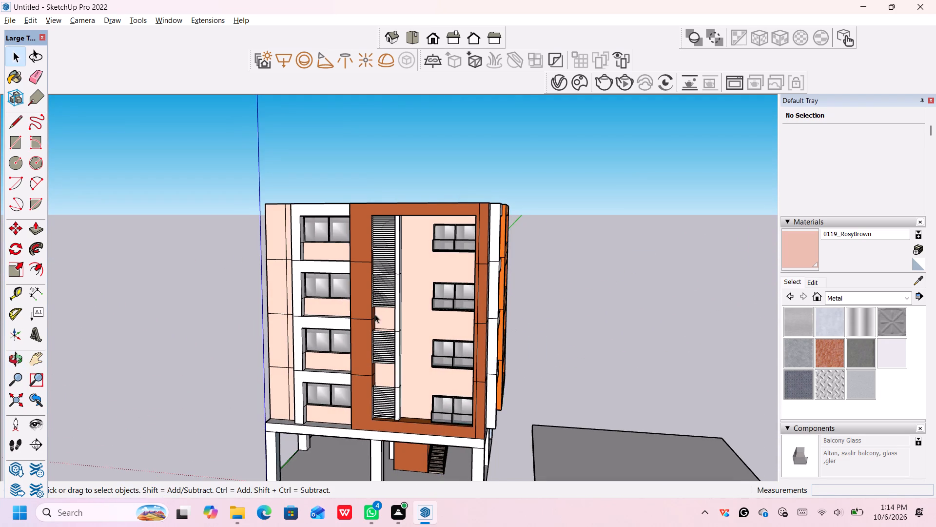
middle_click_drag(376, 316, 415, 325)
Copy the lowest slat of the second louvre from the top 1' downward, repeated 13 times, to fill the gap above the third louvre.
scroll(400, 309, "up", 7)
middle_click_drag(401, 331, 504, 347)
scroll(485, 322, "up", 13)
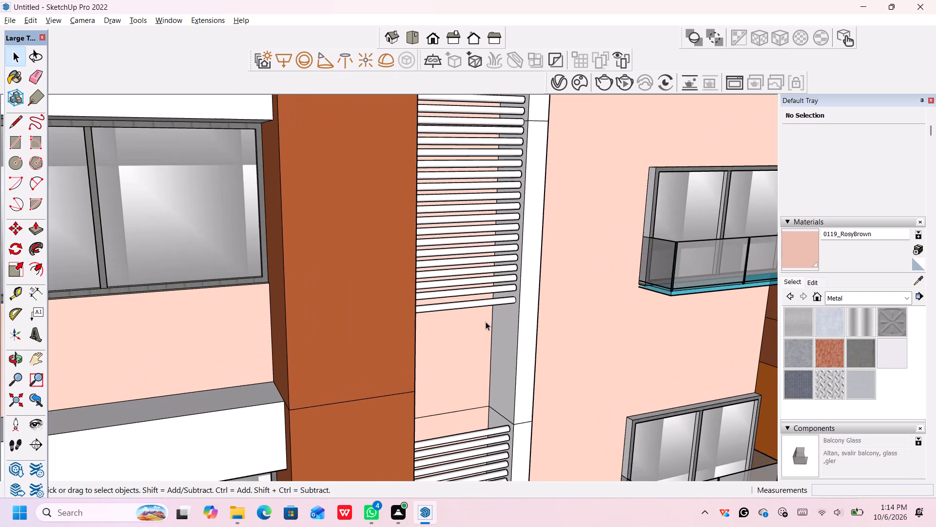
left_click(509, 302)
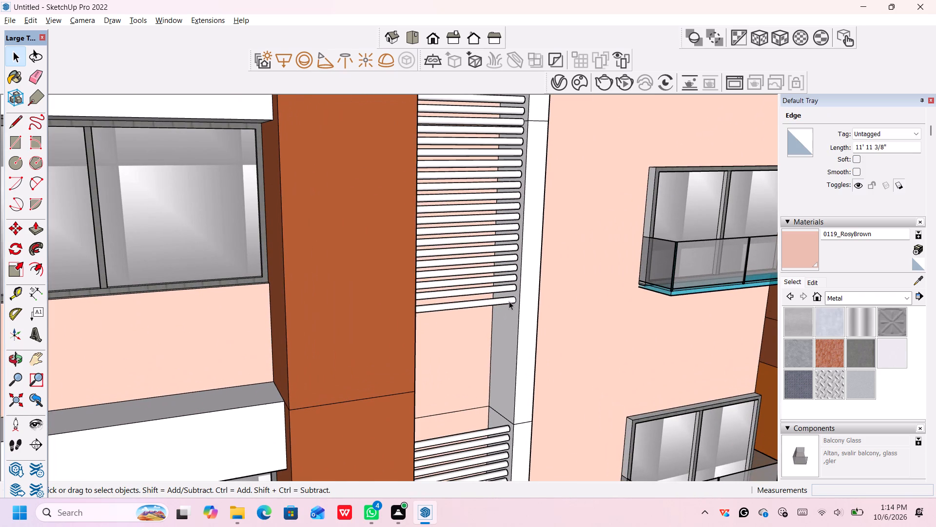
left_click(508, 301)
scroll(507, 301, "up", 12)
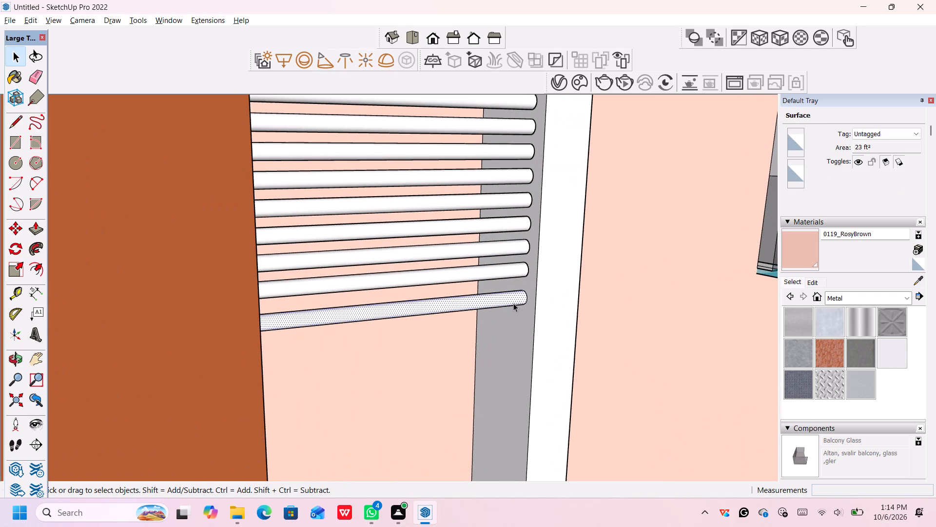
key("m")
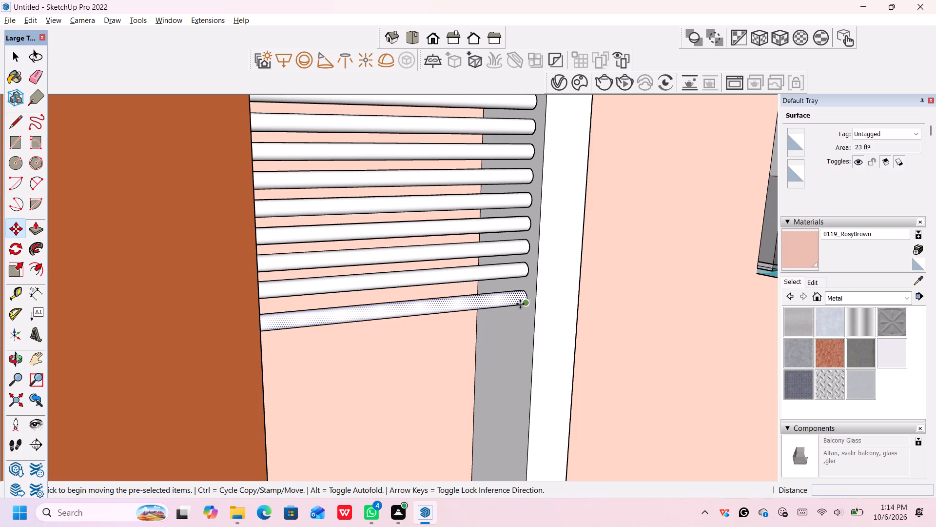
left_click(525, 304)
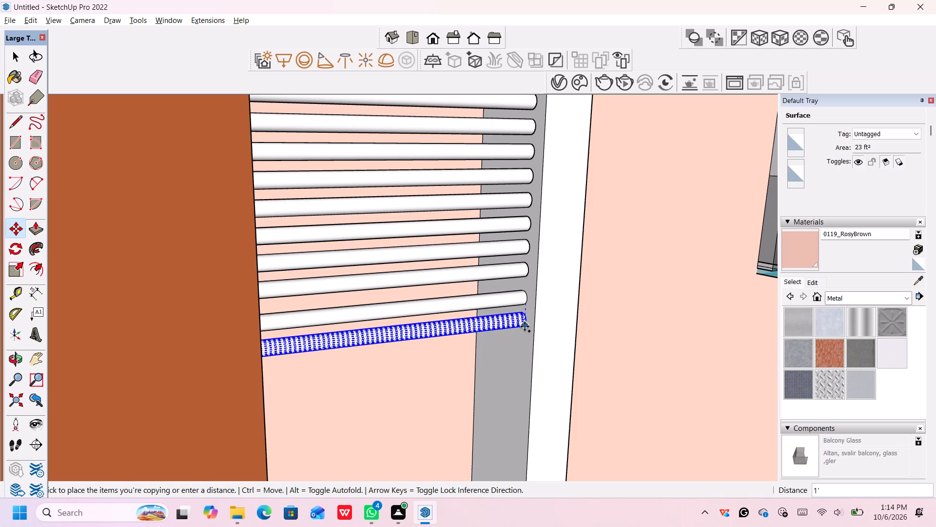
type("1'")
key("Return")
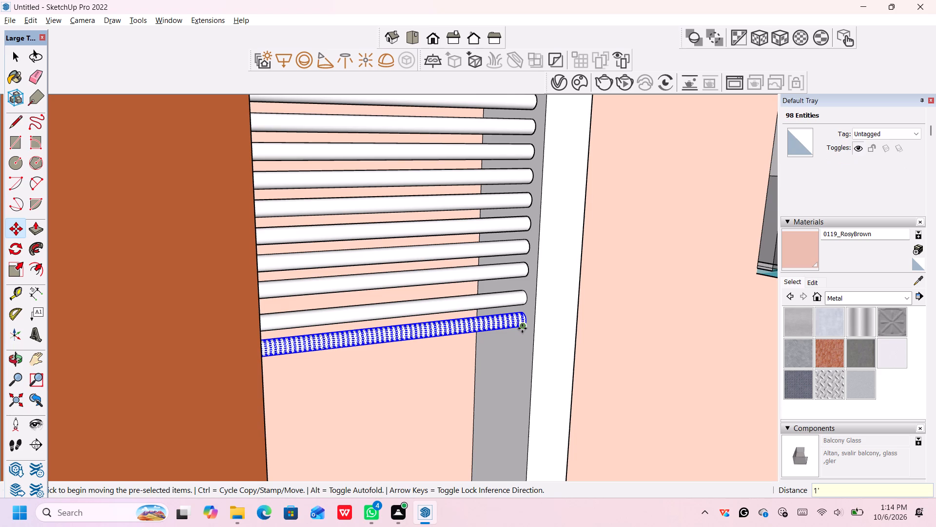
key("asterisk")
type("13")
key("Return")
Copy the lowest slat of the third louvre from the top 1' downward, repeated 13 times, to fill the gap above the bottom louvre.
scroll(522, 329, "down", 9)
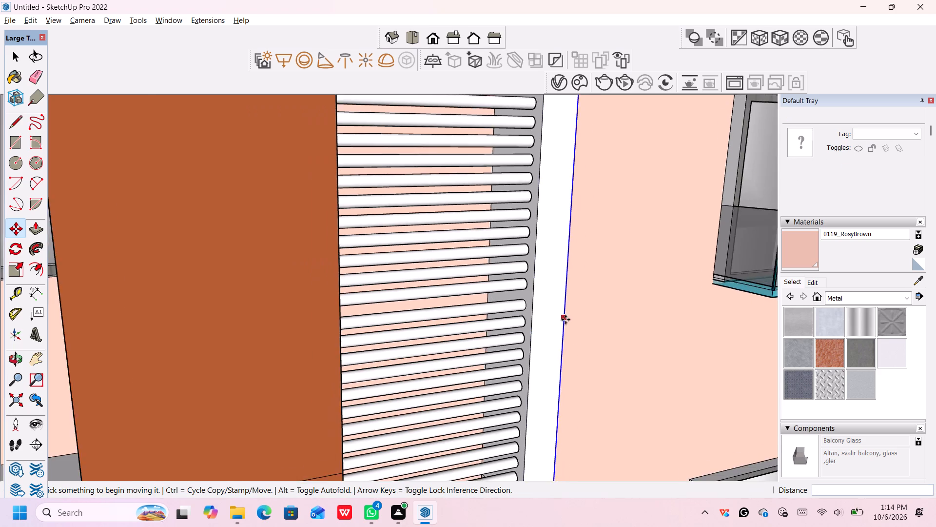
scroll(565, 320, "down", 5)
scroll(569, 420, "down", 1)
middle_click_drag(559, 441, 556, 436)
middle_click_drag(556, 436, 481, 71, "shift")
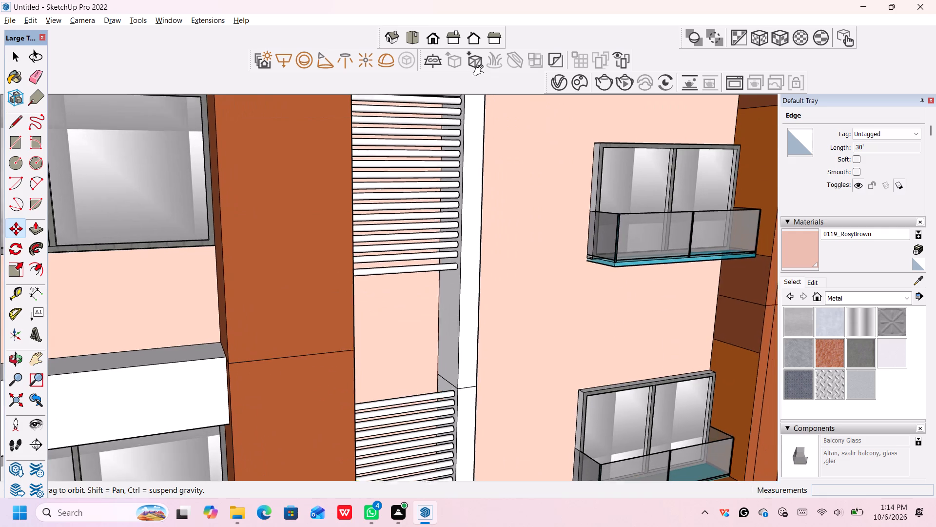
middle_click_drag(481, 71, 481, 71, "shift")
middle_click_drag(455, 280, 464, 240)
scroll(464, 240, "down", 1)
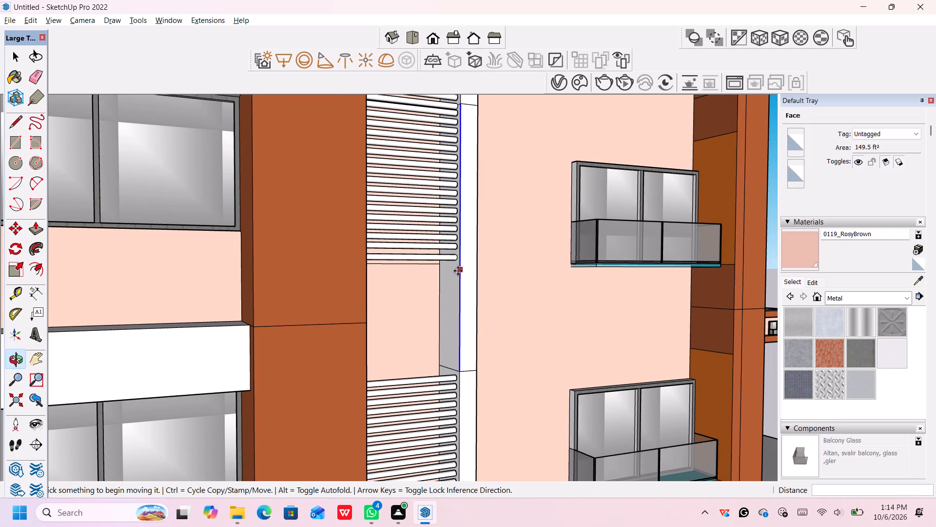
key("space")
scroll(453, 263, "up", 4)
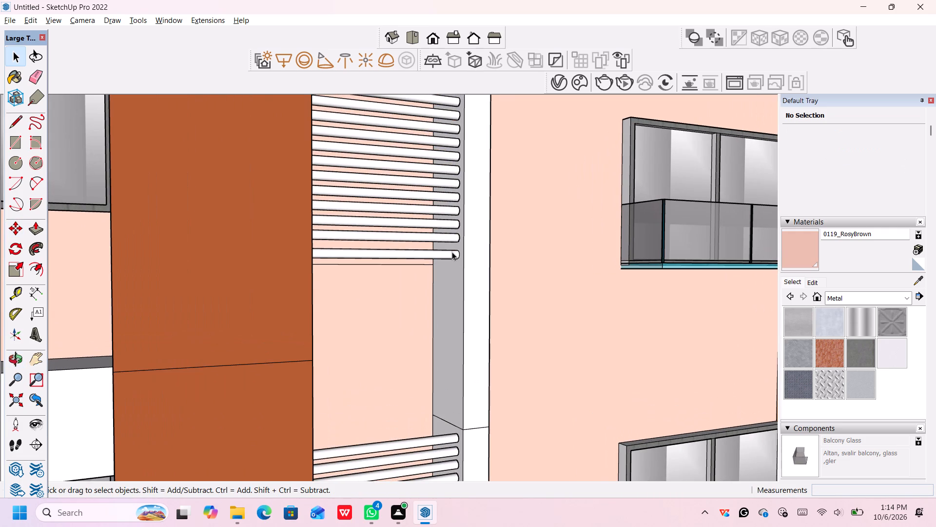
left_click(452, 252)
scroll(452, 253, "up", 4)
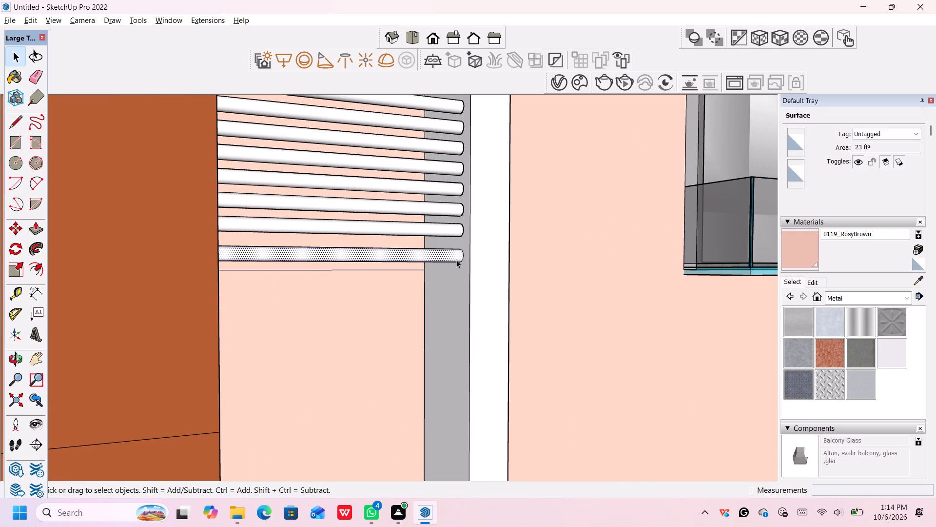
key("m")
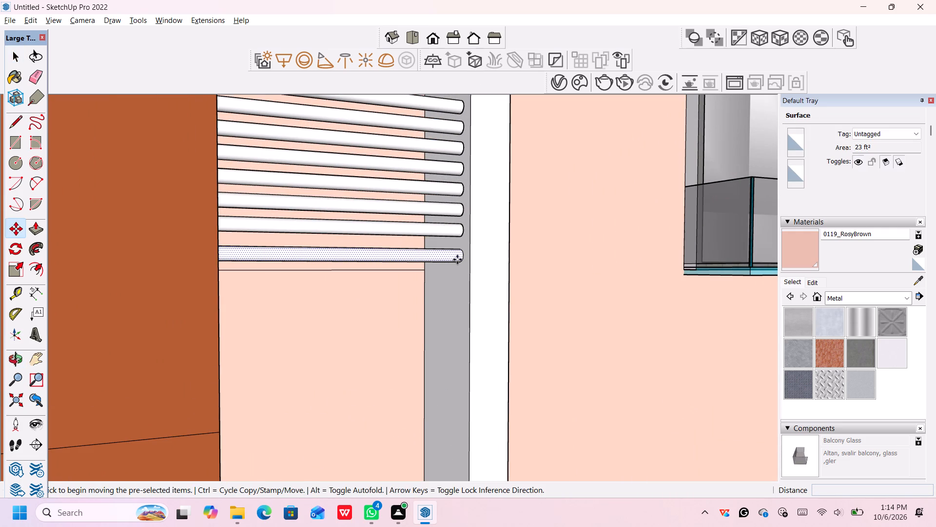
left_click(461, 259)
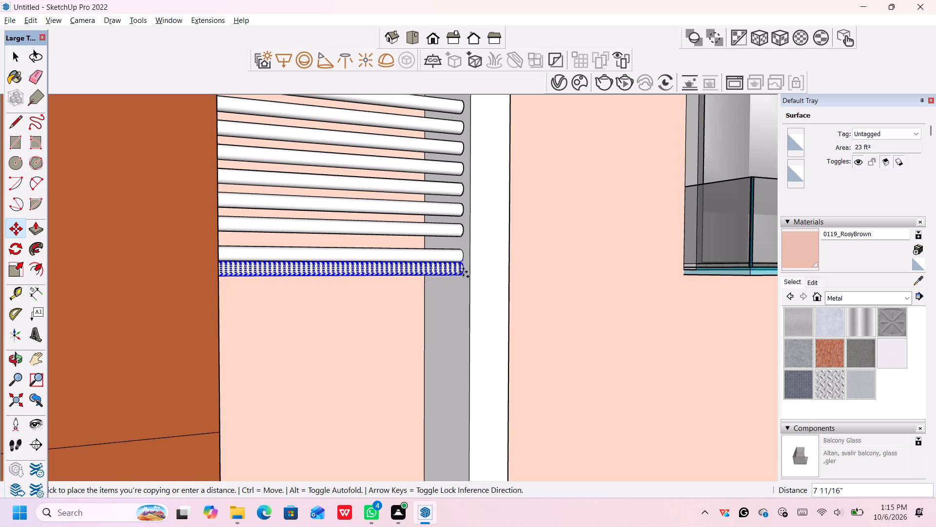
type("1'")
key("Return")
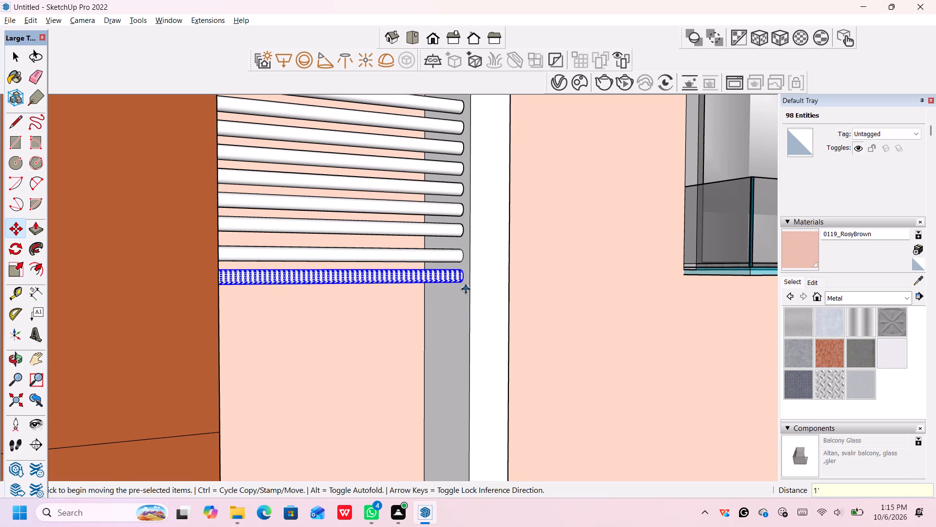
key("asterisk")
key("1")
key("3")
key("Return")
scroll(468, 282, "down", 12)
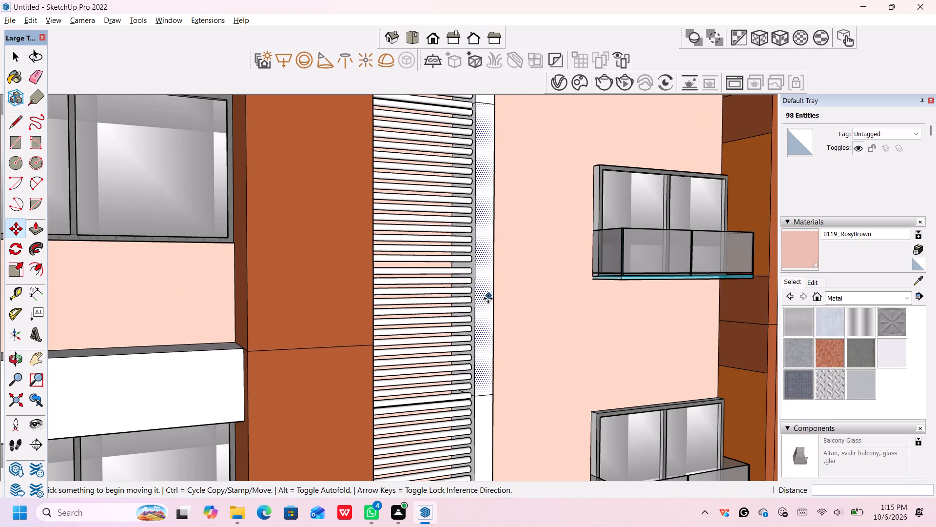
middle_click_drag(487, 299, 426, 40, "shift")
scroll(417, 183, "down", 8)
middle_click_drag(419, 179, 400, 246)
key("Escape")
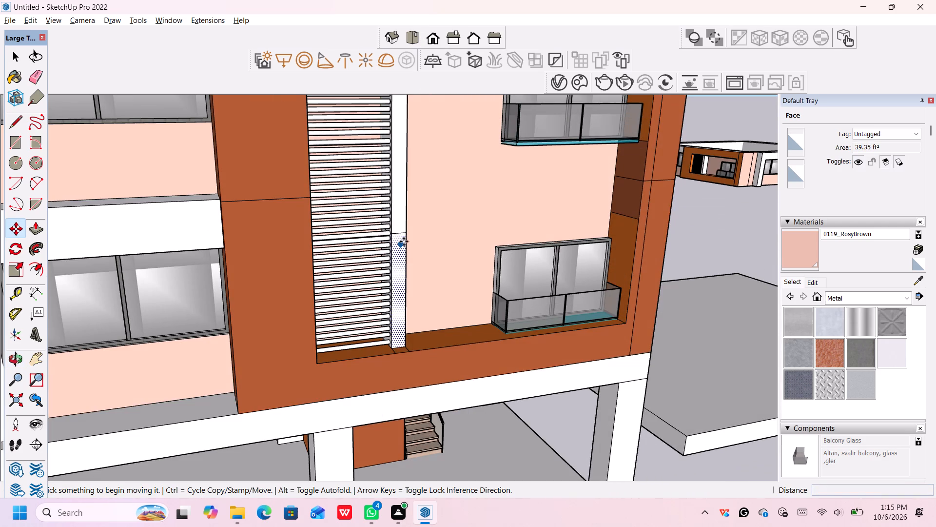
scroll(425, 226, "down", 6)
key("Escape")
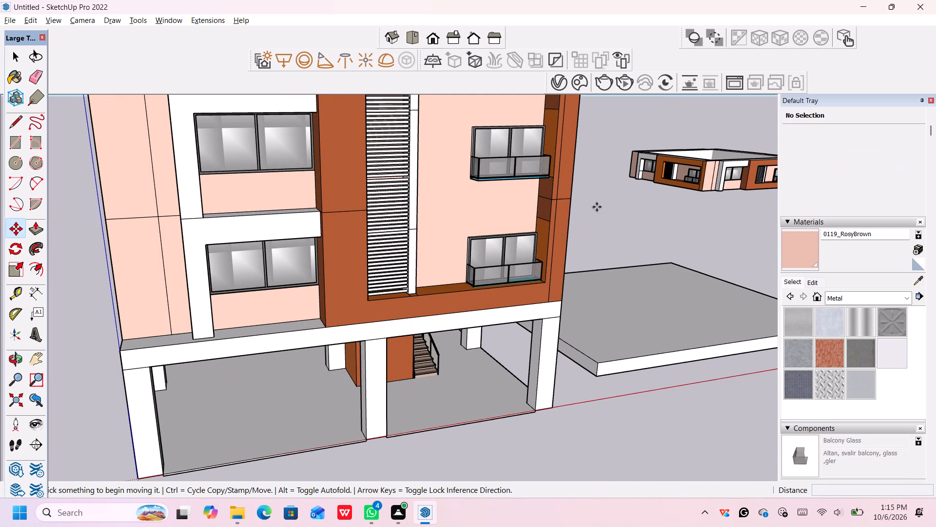
key("Escape")
key("Escape")
key("space")
Examine the front facade with its full-height louvre from several angles.
scroll(598, 210, "down", 4)
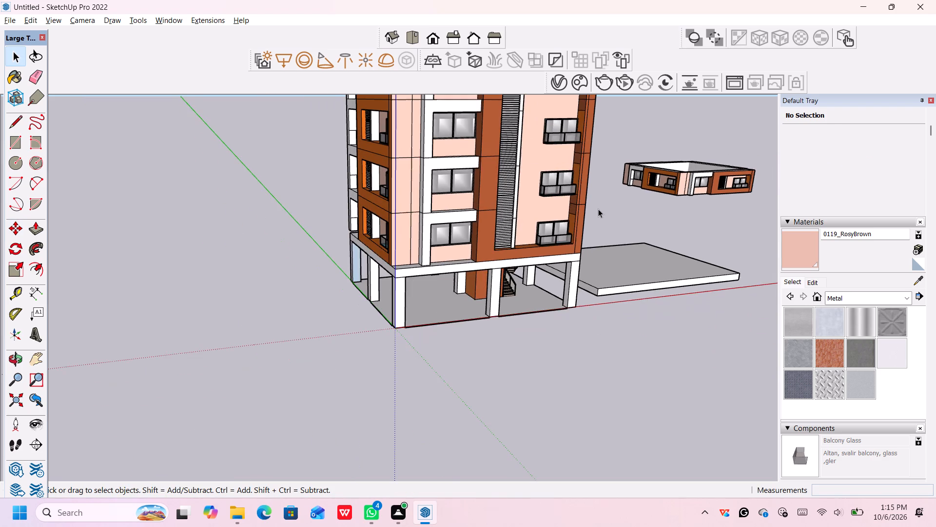
middle_click_drag(600, 203, 345, 256)
scroll(411, 239, "down", 5)
scroll(440, 220, "up", 1)
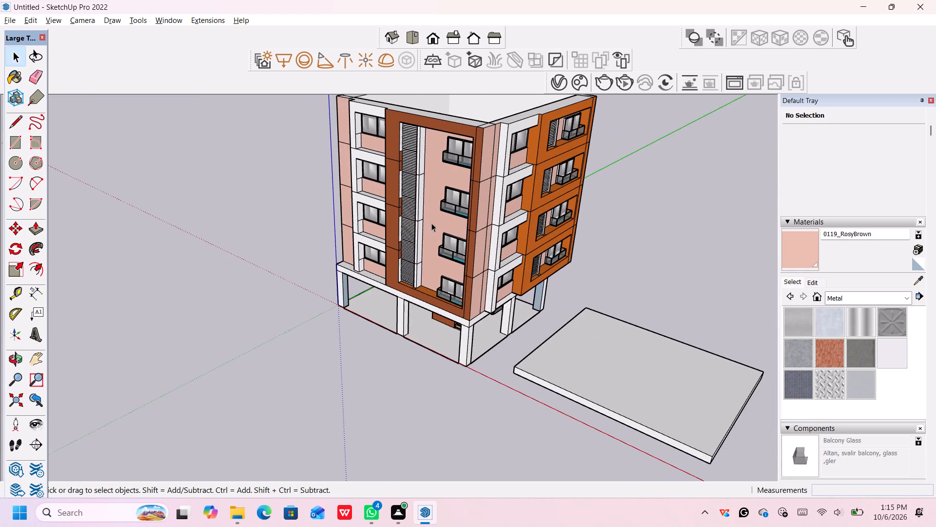
middle_click_drag(431, 227, 538, 215)
middle_click_drag(477, 199, 492, 248)
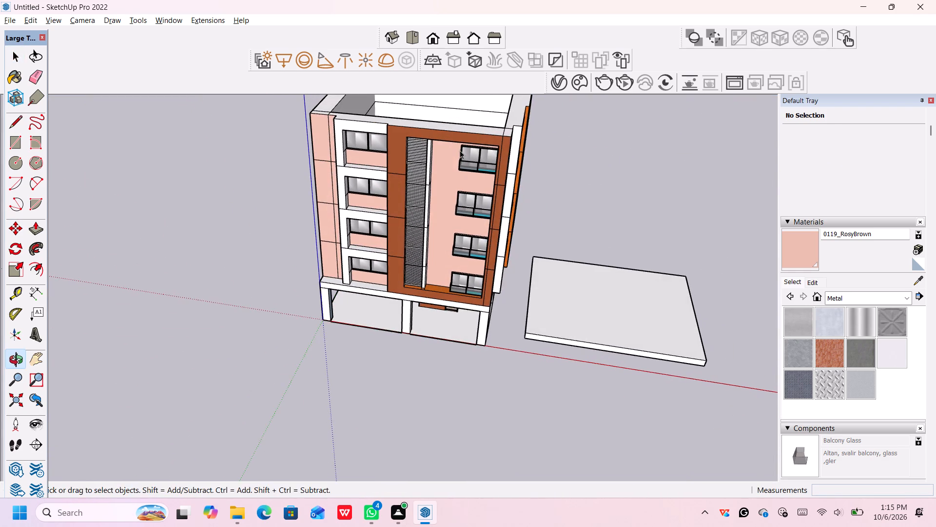
middle_click_drag(458, 151, 479, 160)
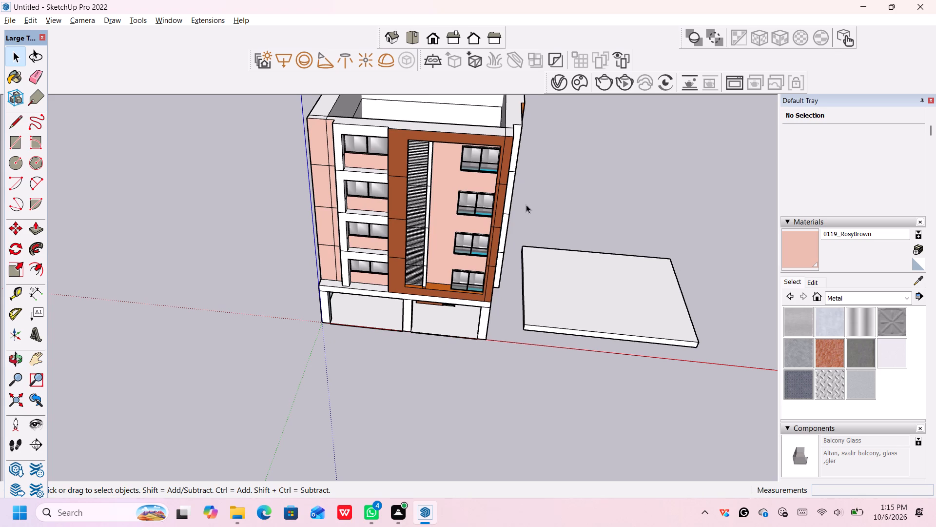
middle_click_drag(525, 204, 527, 139)
middle_click_drag(513, 170, 527, 130)
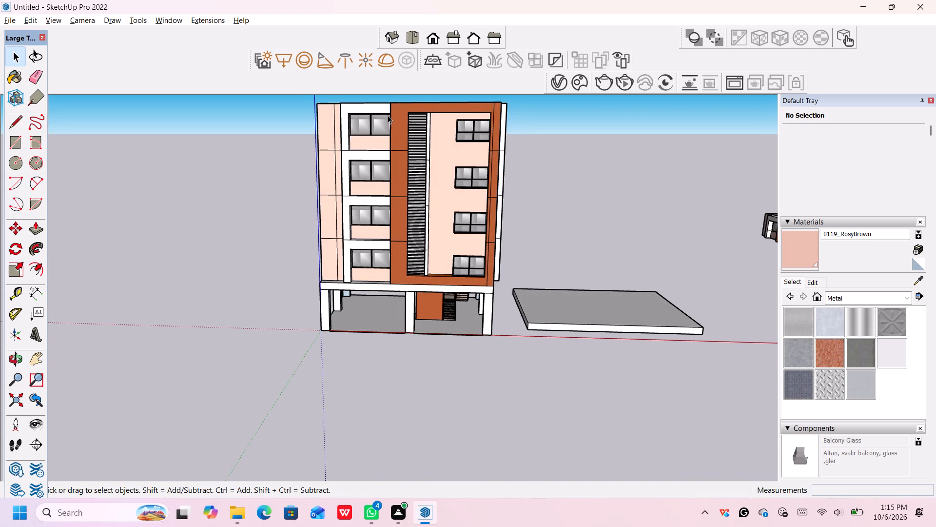
scroll(388, 117, "up", 1)
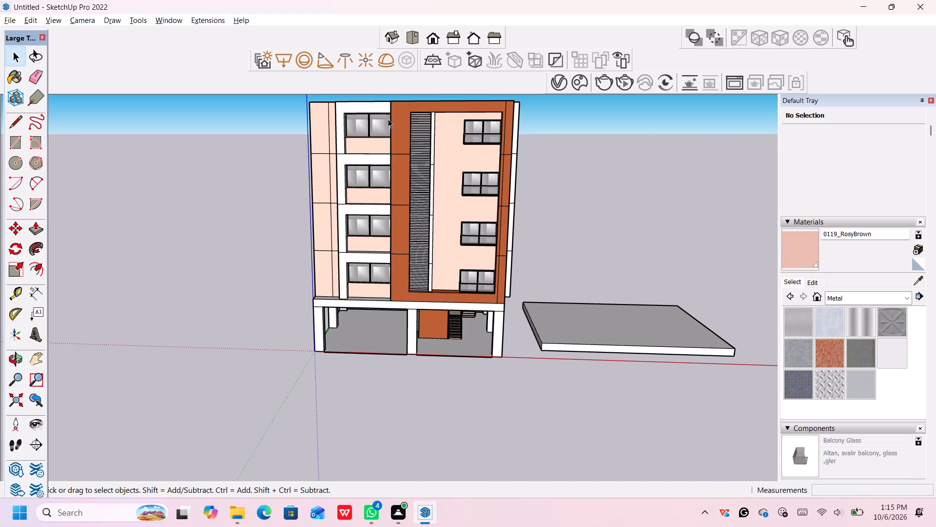
middle_click_drag(347, 105, 424, 120)
scroll(381, 124, "up", 1)
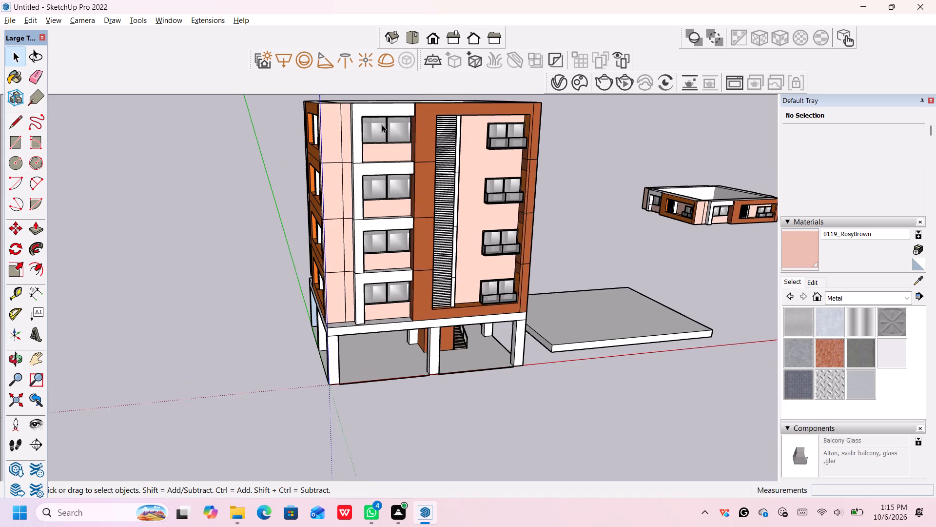
scroll(382, 124, "up", 1)
middle_click_drag(404, 123, 387, 134)
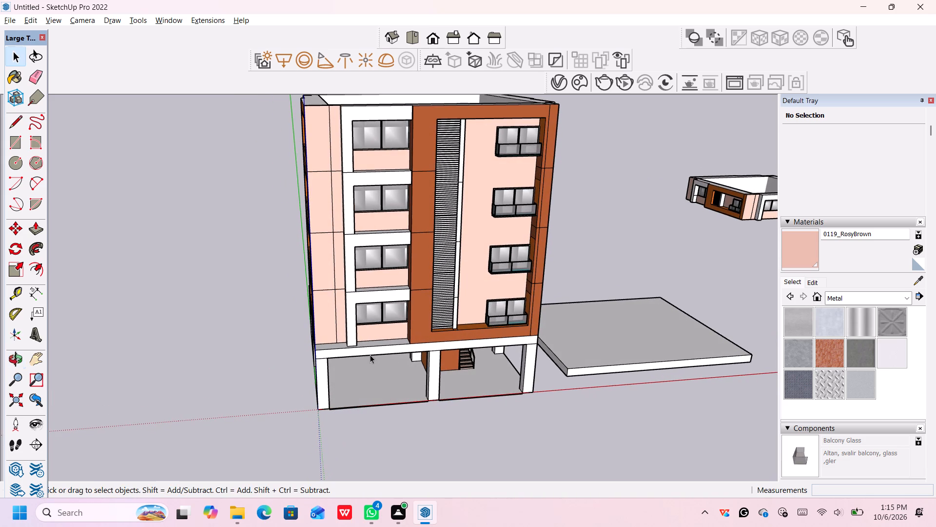
middle_click_drag(362, 350, 363, 349)
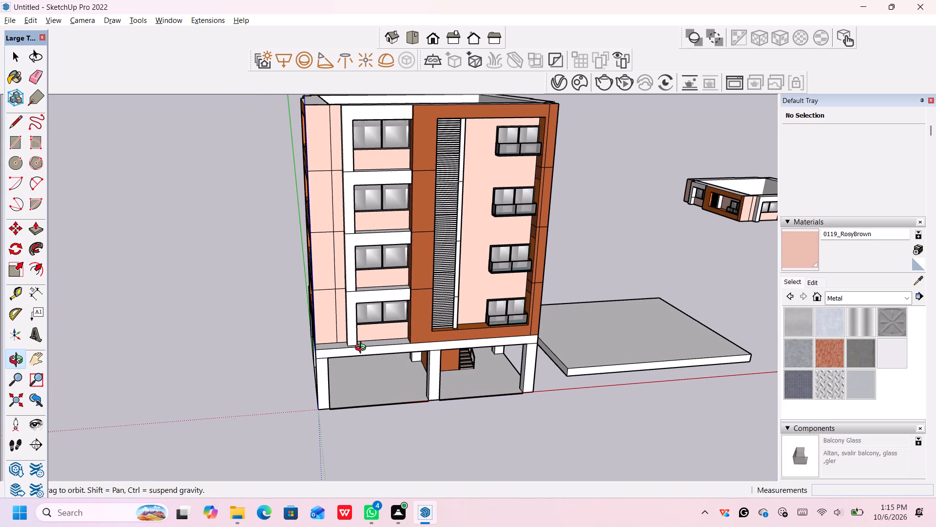
middle_click_drag(363, 349, 378, 348)
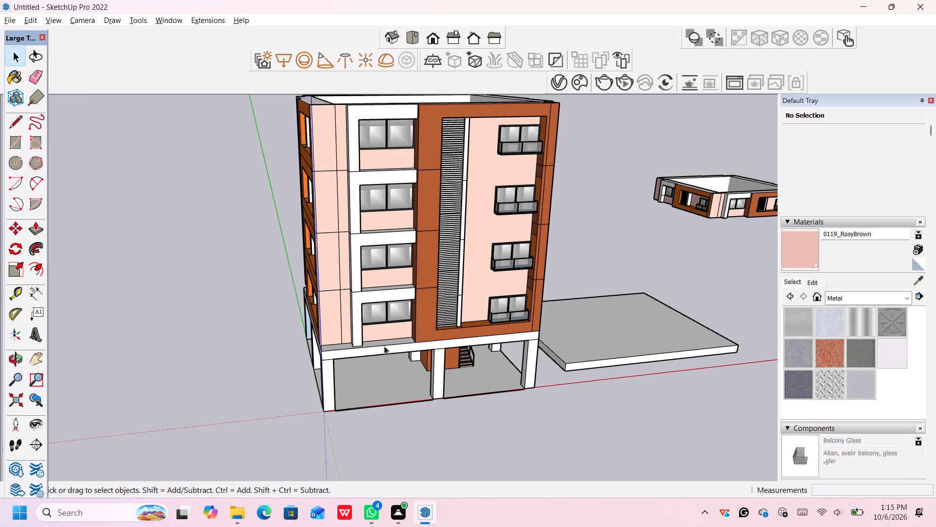
Examine the orange side facades with their separate louvres and the open ground-floor columns and underside.
middle_click_drag(384, 347, 507, 346)
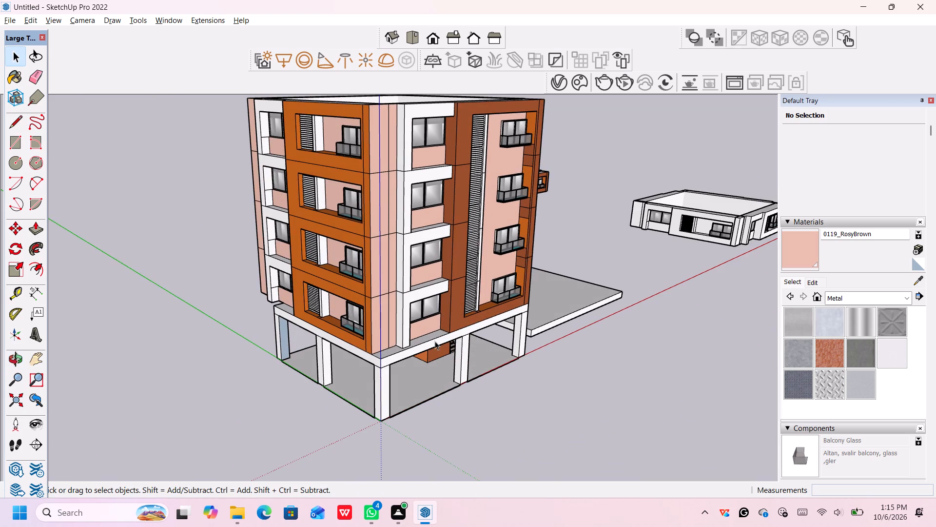
middle_click_drag(435, 342, 496, 329)
scroll(466, 333, "up", 2)
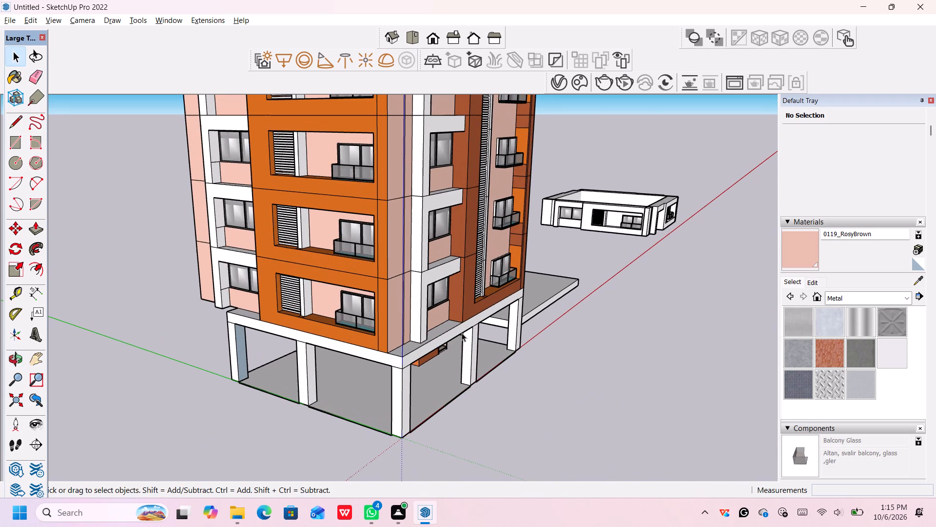
middle_click_drag(235, 317, 417, 324)
middle_click(421, 324)
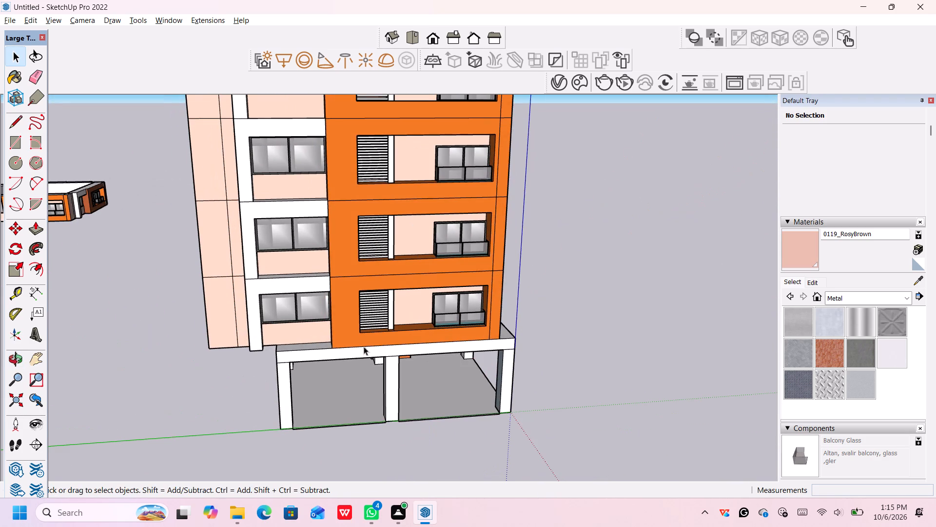
middle_click_drag(300, 348, 433, 324)
middle_click_drag(364, 350, 503, 311)
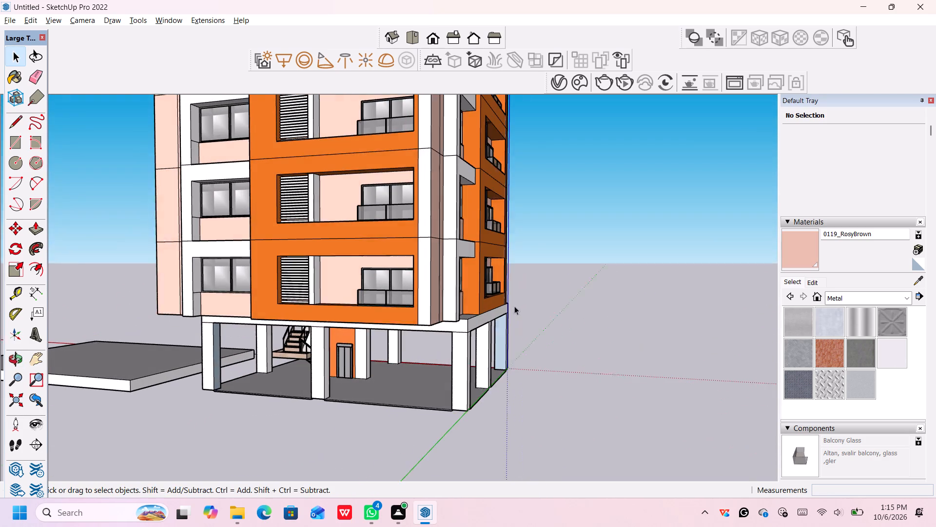
scroll(356, 337, "up", 2)
middle_click_drag(477, 325, 475, 324)
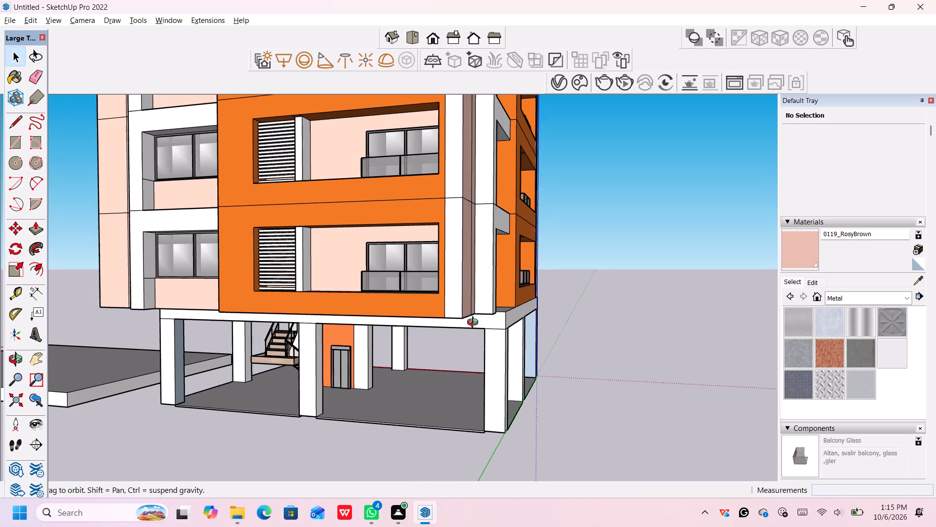
middle_click_drag(475, 324, 430, 247)
scroll(430, 217, "down", 2)
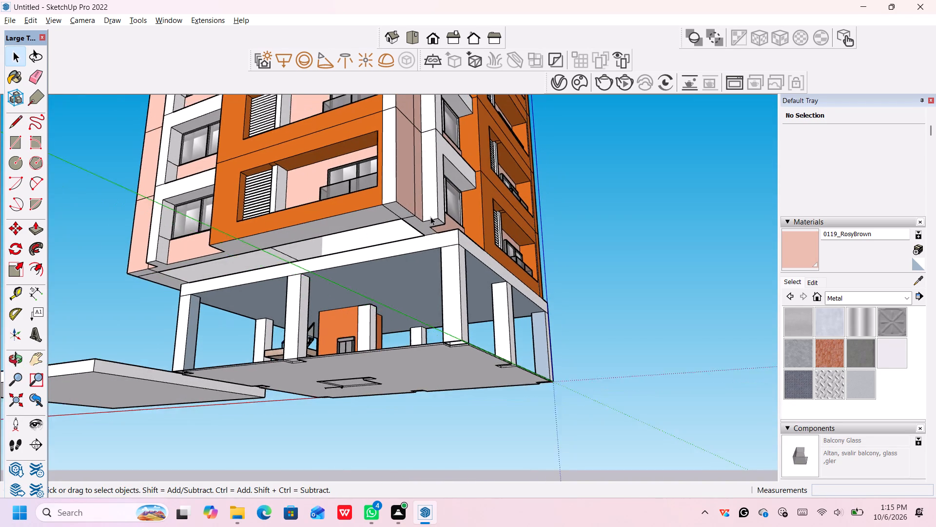
scroll(430, 217, "down", 2)
middle_click_drag(429, 213, 467, 309)
middle_click_drag(467, 306, 409, 228)
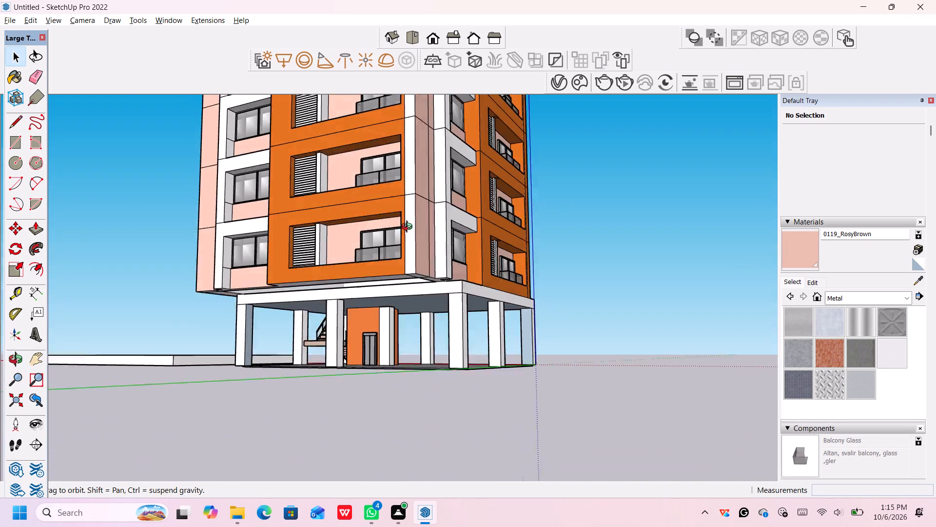
Examine the open ground-floor columns, the slab above them and the lower facade floors from several angles.
middle_click_drag(409, 228, 384, 206)
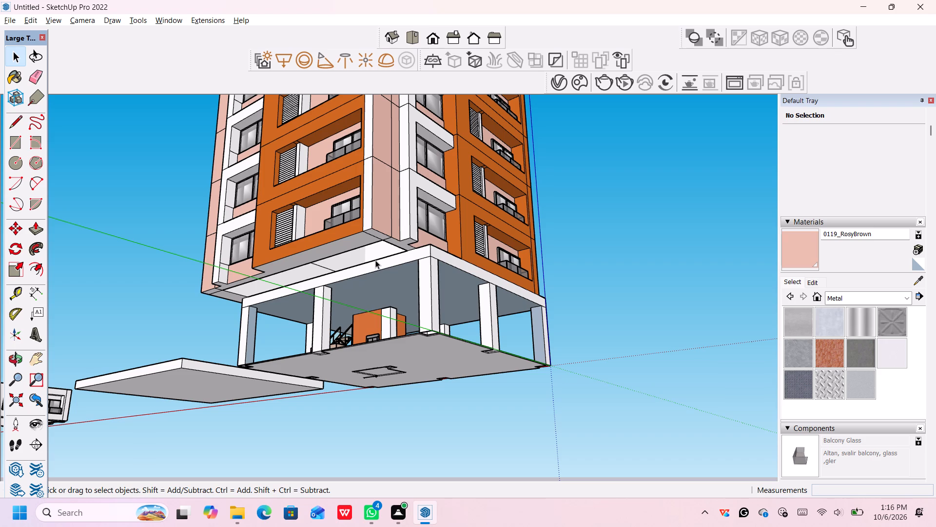
middle_click_drag(375, 262, 400, 335)
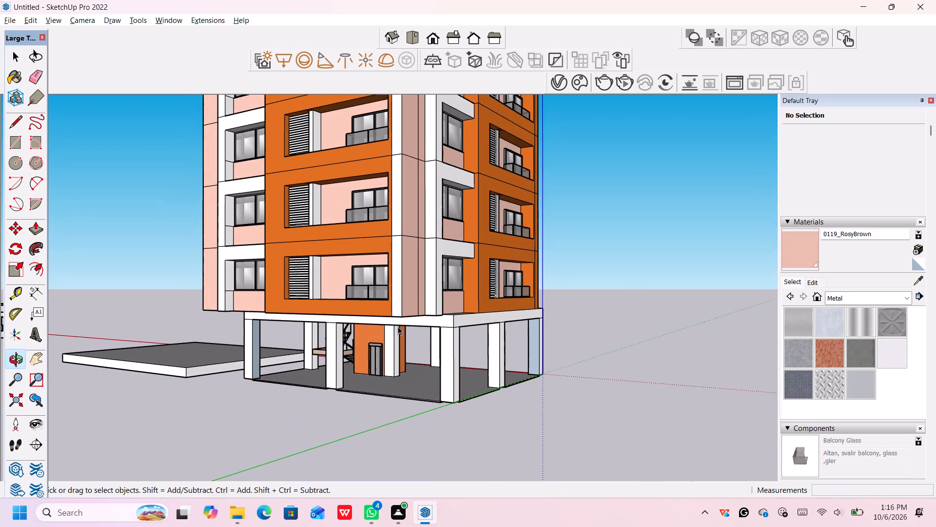
middle_click(398, 325)
scroll(398, 325, "up", 2)
middle_click_drag(417, 332, 417, 332)
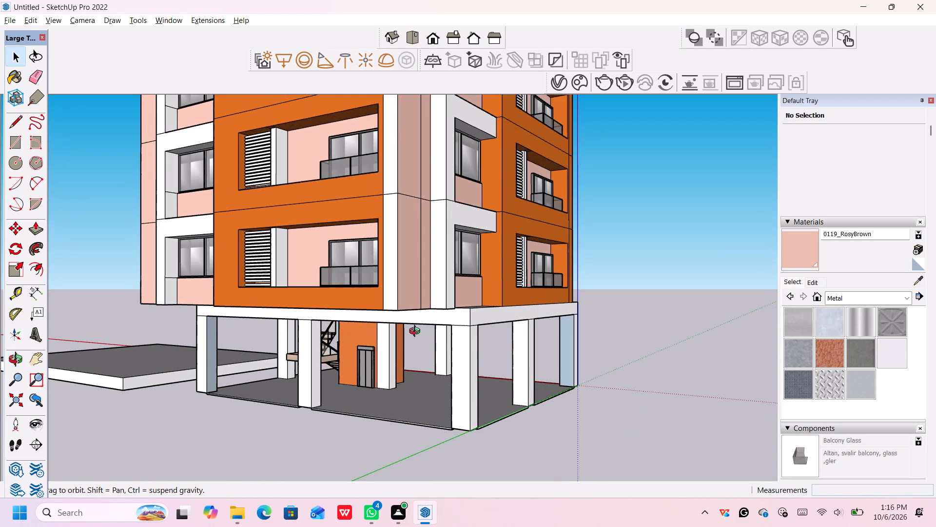
middle_click_drag(417, 332, 187, 313)
middle_click_drag(543, 265, 535, 297)
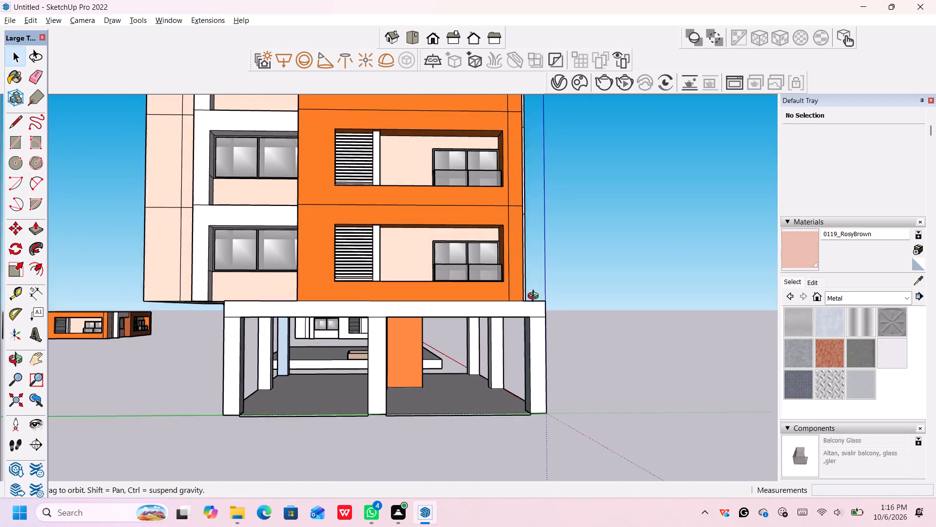
middle_click_drag(535, 297, 489, 343)
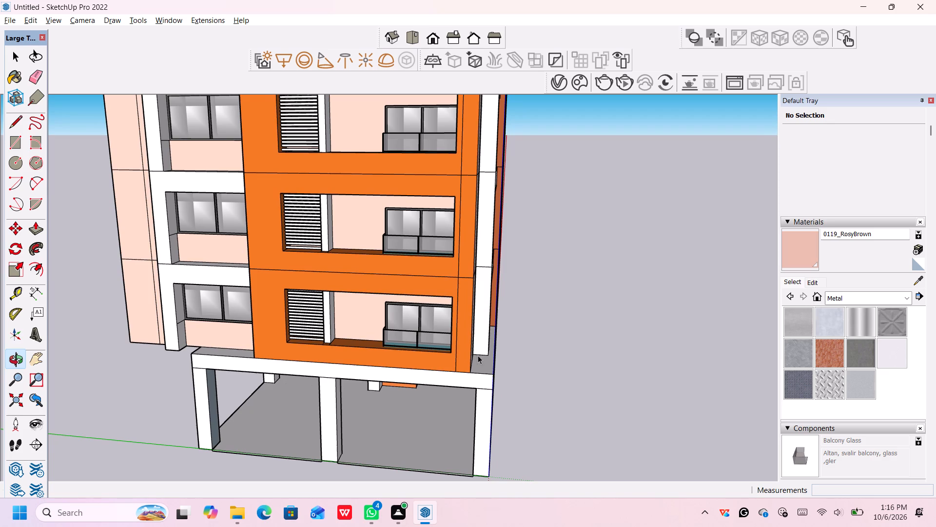
middle_click_drag(478, 353, 491, 306)
scroll(522, 273, "down", 5)
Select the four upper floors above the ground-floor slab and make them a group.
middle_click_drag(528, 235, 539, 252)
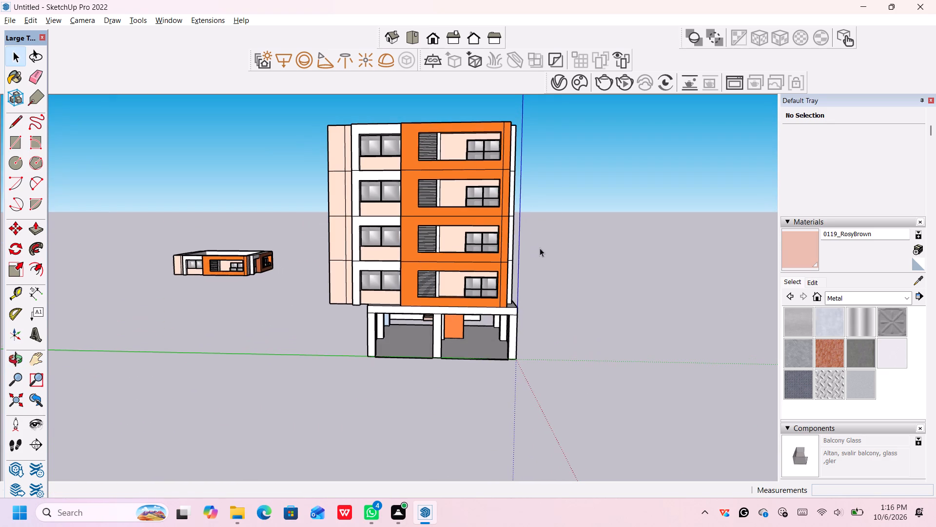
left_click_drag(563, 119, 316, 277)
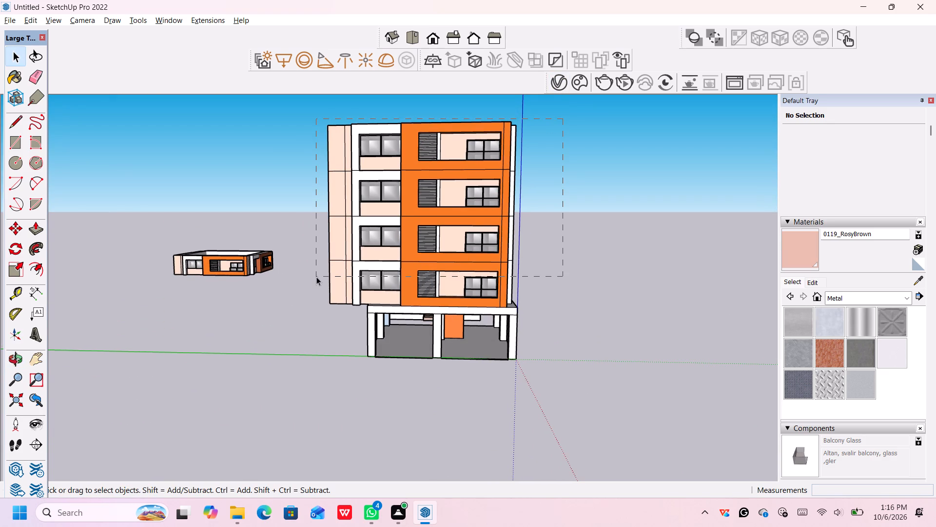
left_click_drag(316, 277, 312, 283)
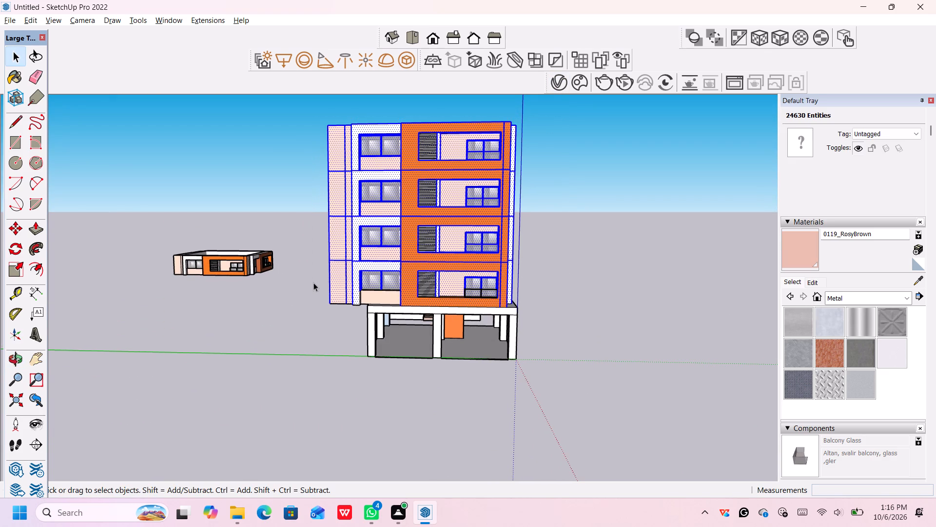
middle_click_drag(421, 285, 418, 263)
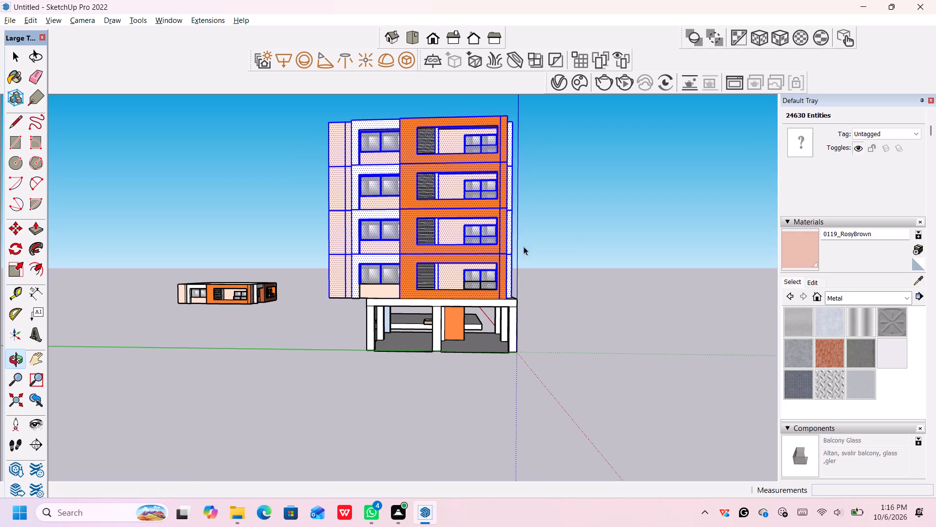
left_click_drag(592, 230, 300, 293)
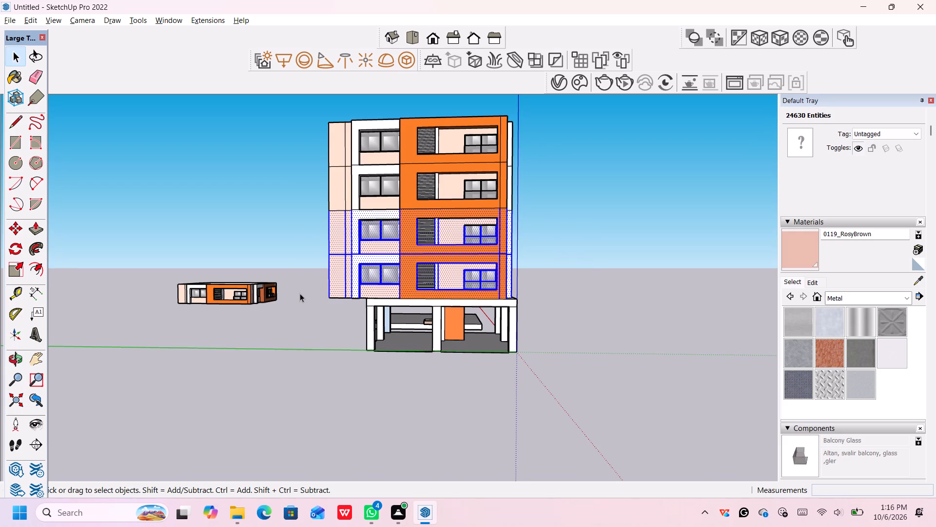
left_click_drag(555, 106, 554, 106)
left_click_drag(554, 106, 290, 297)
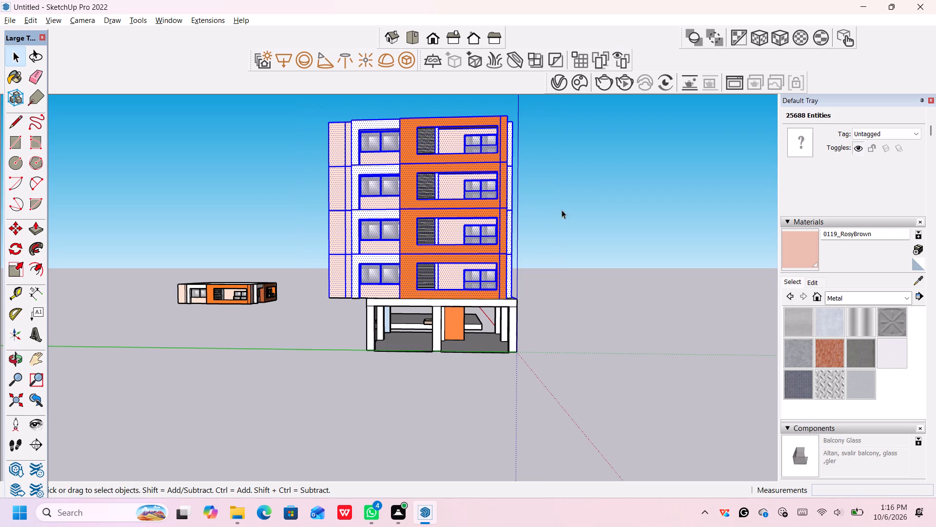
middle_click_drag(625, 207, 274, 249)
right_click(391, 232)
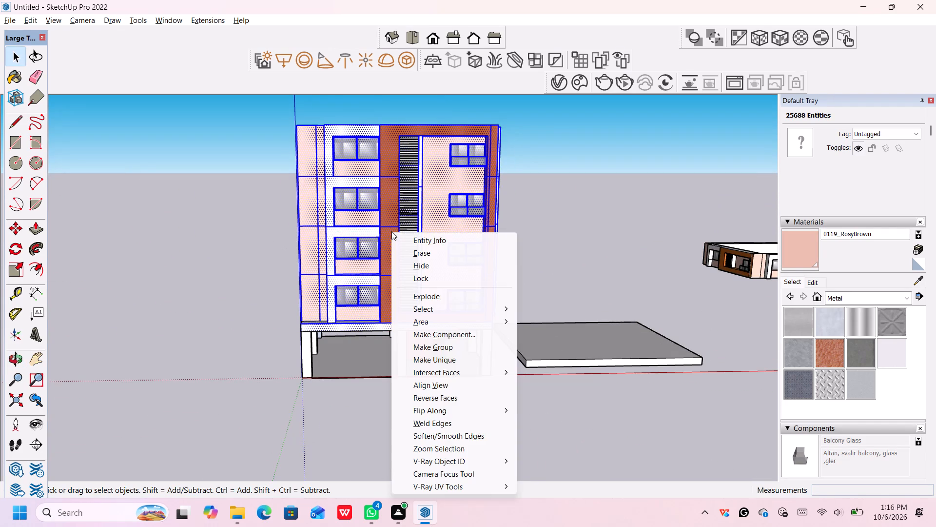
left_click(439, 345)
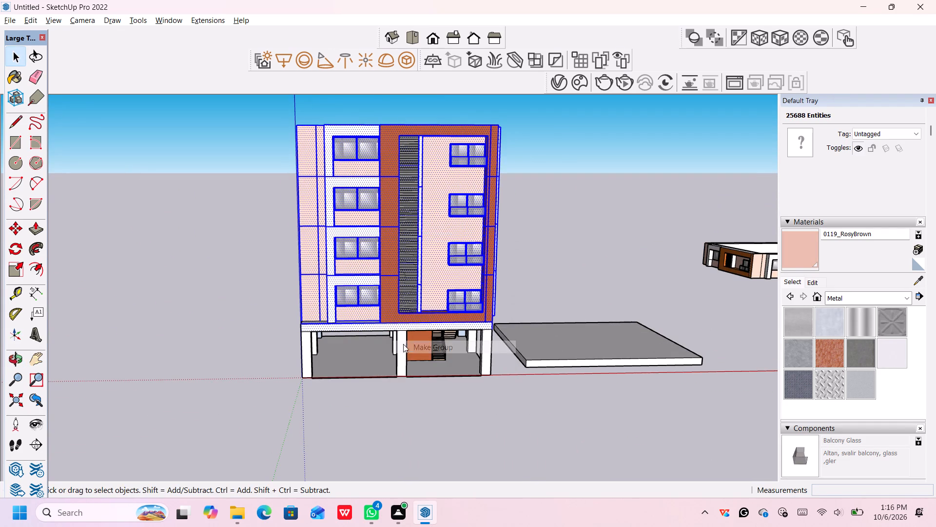
Examine from all sides which parts of the building and its surroundings the new group contains.
middle_click_drag(279, 328, 426, 330)
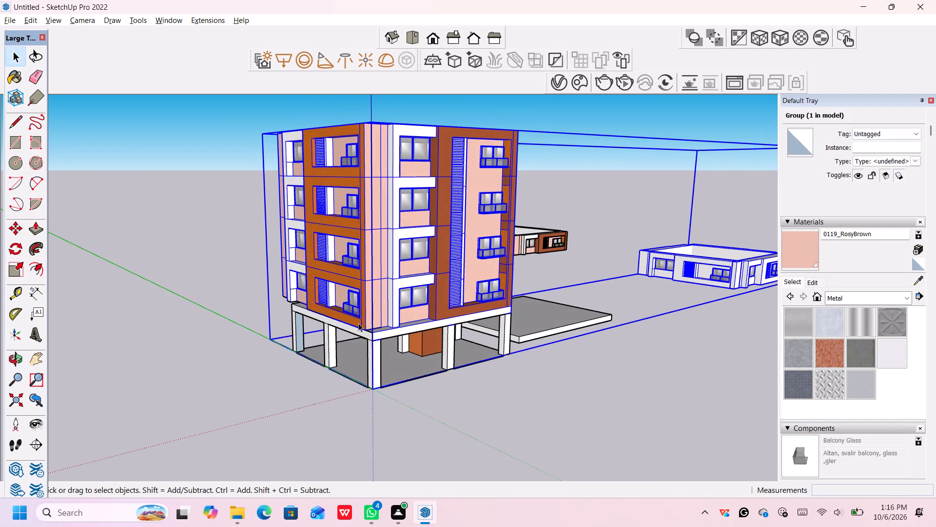
scroll(358, 323, "up", 6)
middle_click_drag(354, 336, 429, 331)
scroll(426, 331, "up", 6)
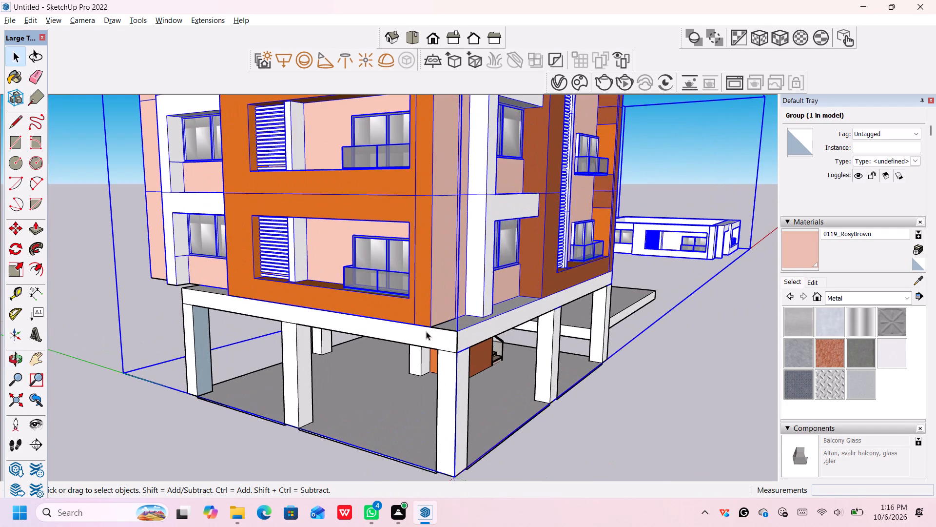
scroll(431, 332, "down", 6)
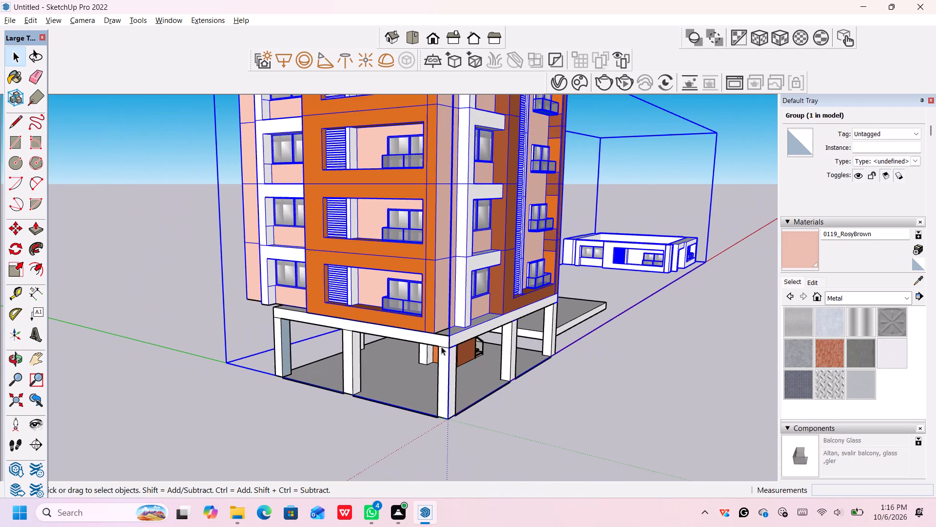
middle_click_drag(441, 350, 514, 369)
middle_click_drag(586, 300, 121, 307)
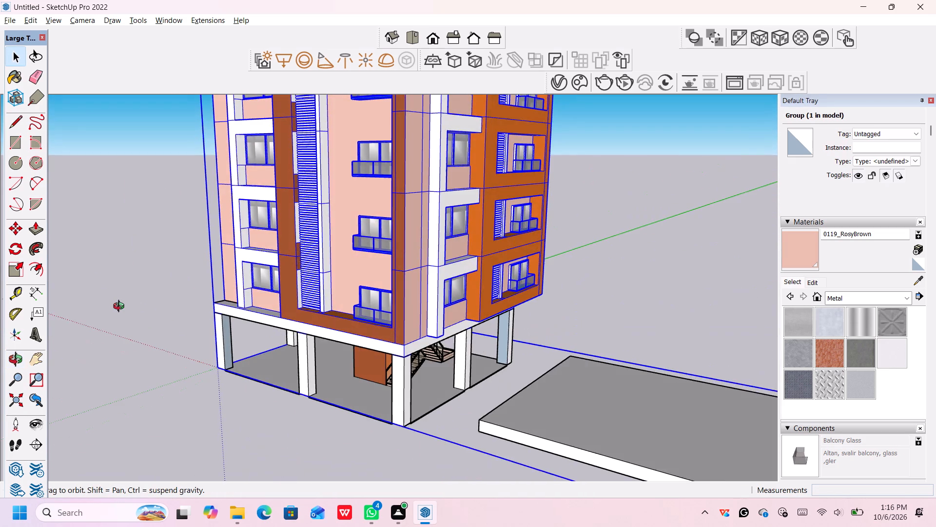
middle_click_drag(121, 307, 198, 294)
middle_click_drag(492, 334, 641, 332)
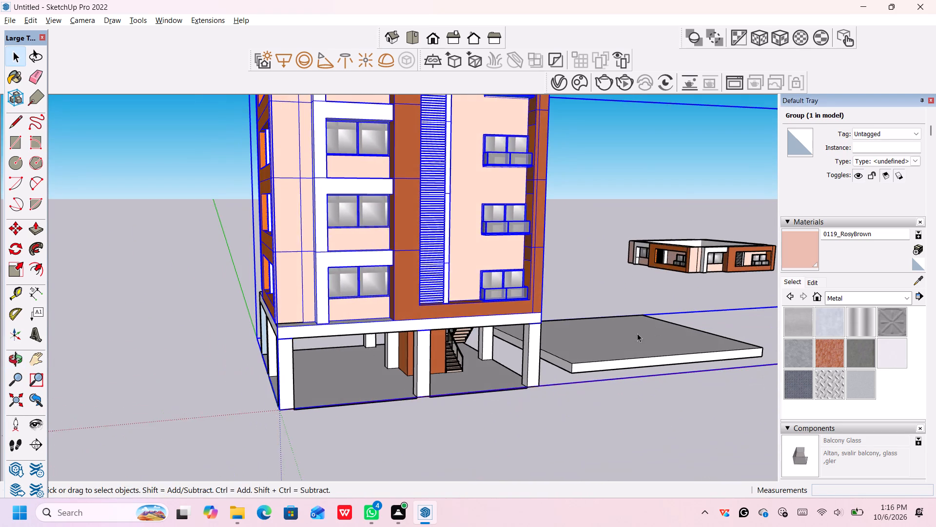
middle_click_drag(609, 337, 785, 321)
scroll(708, 333, "down", 1)
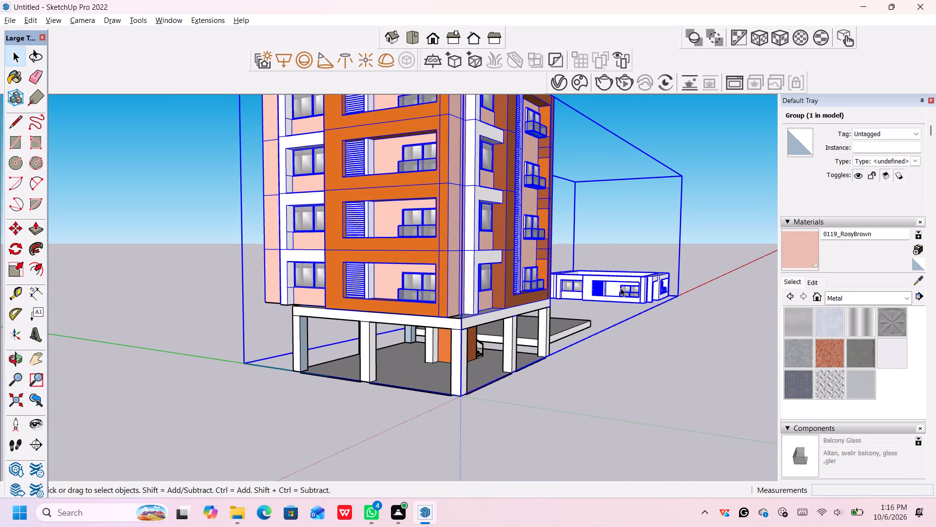
middle_click_drag(634, 292, 514, 350)
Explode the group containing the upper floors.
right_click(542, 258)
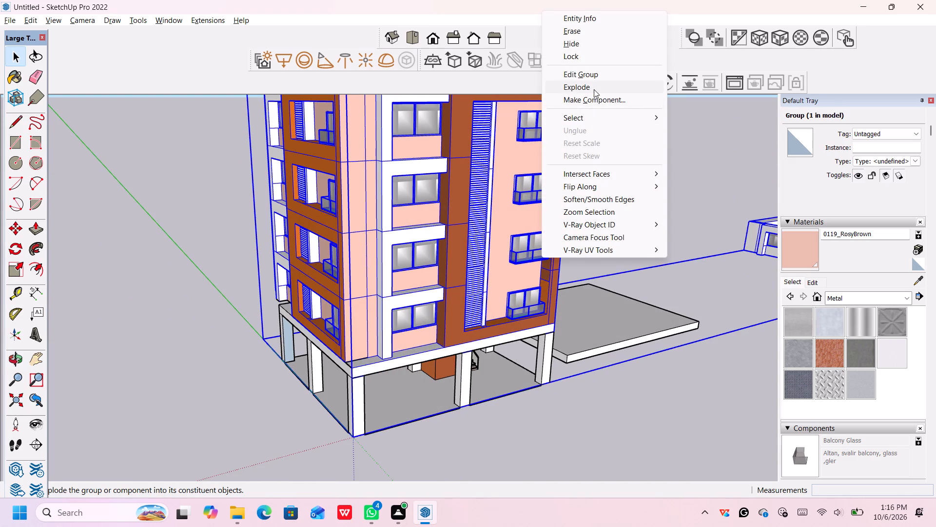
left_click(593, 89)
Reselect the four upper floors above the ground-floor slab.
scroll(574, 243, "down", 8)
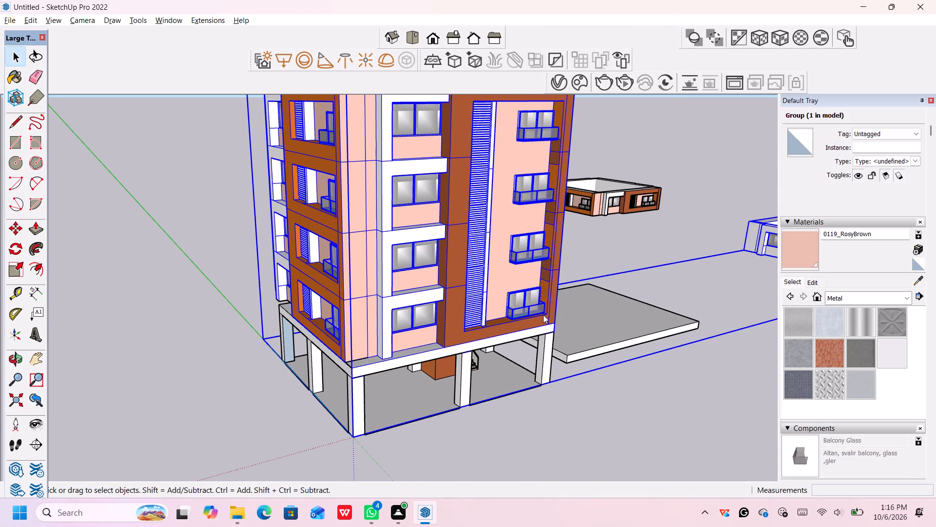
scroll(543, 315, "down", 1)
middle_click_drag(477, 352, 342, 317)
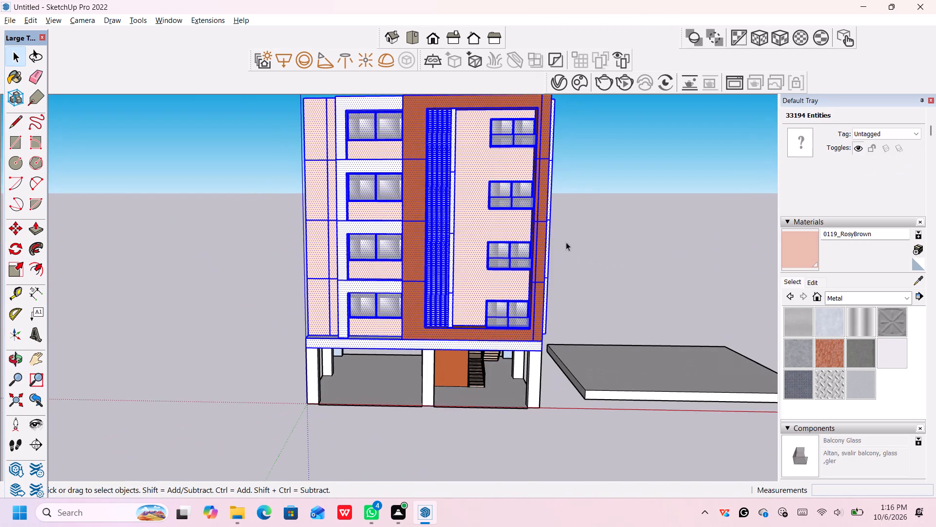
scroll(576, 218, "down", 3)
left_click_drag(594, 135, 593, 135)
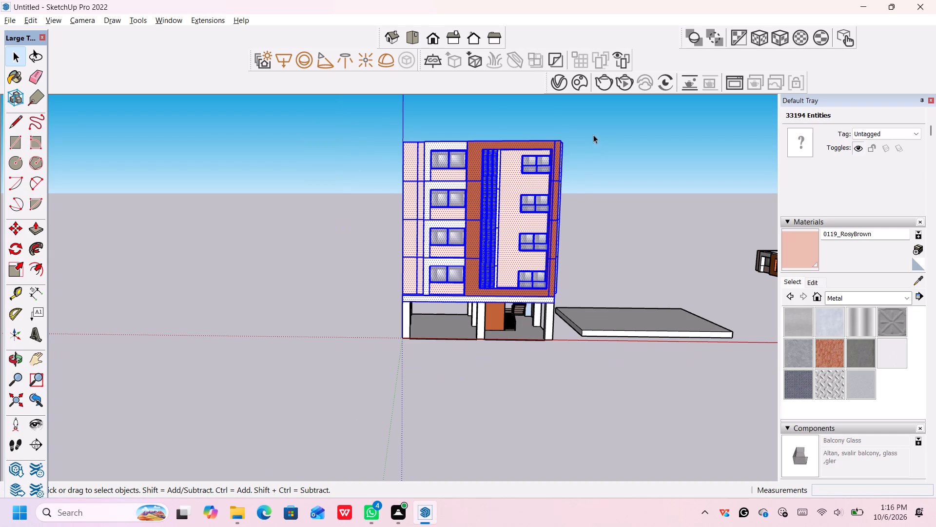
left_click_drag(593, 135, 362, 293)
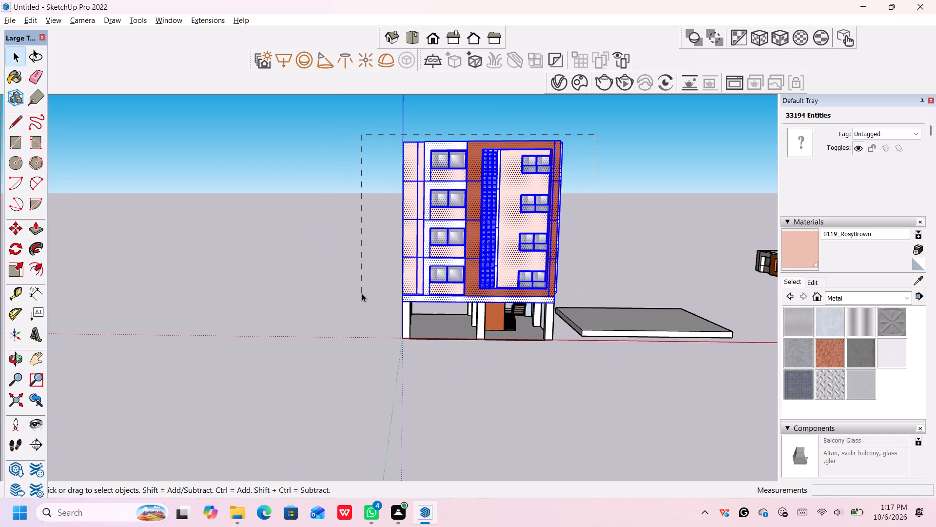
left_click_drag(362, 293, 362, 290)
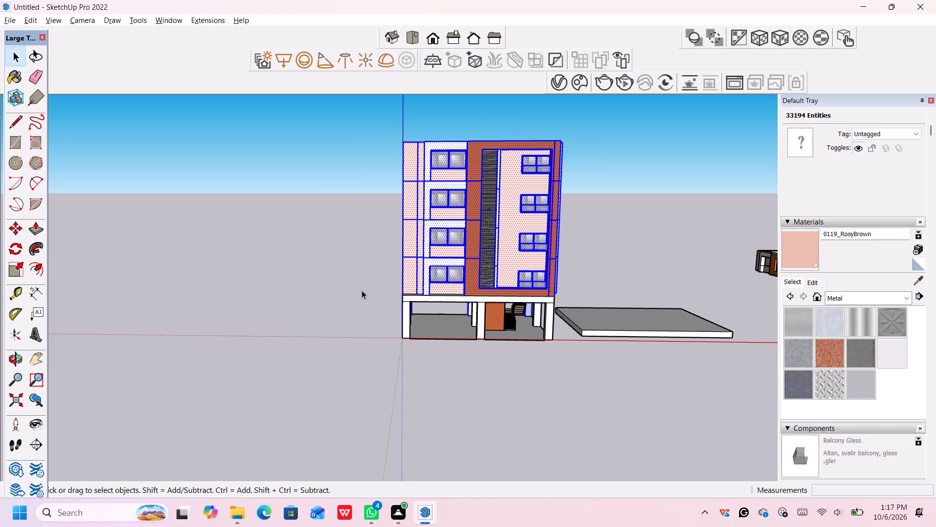
Check from several sides which columns and other ground-floor parts are included in the upper-floor selection, and clear the selection.
scroll(366, 290, "up", 5)
scroll(439, 291, "down", 1)
middle_click_drag(440, 295, 448, 304)
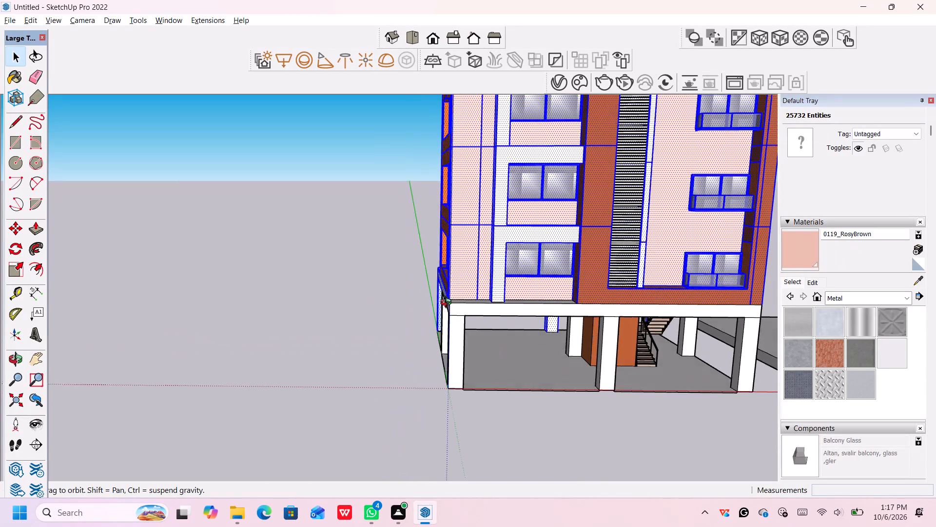
middle_click_drag(448, 304, 552, 310)
middle_click_drag(366, 295, 555, 282)
middle_click_drag(413, 297, 413, 297)
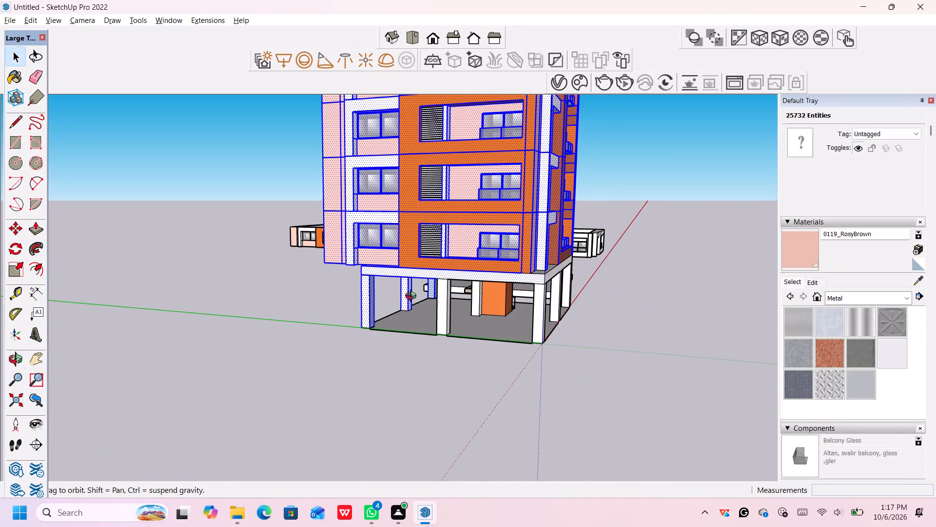
middle_click_drag(413, 297, 608, 287)
middle_click_drag(395, 315, 518, 336)
scroll(518, 336, "down", 1)
middle_click(405, 324)
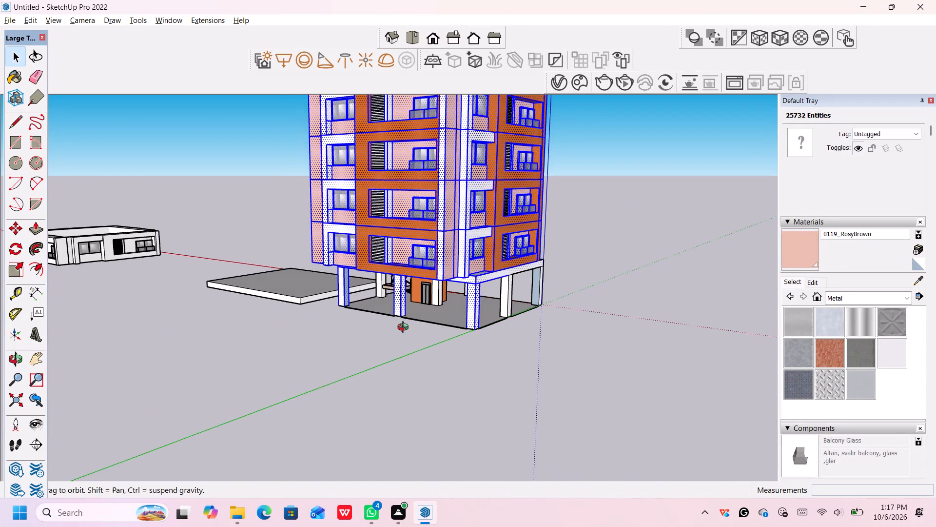
scroll(405, 328, "down", 4)
scroll(409, 318, "up", 2)
middle_click(409, 319)
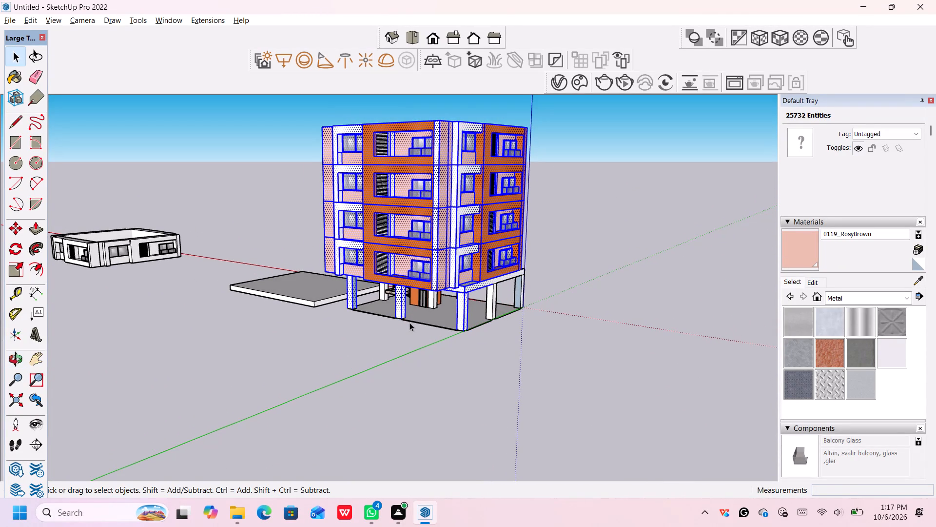
key("Escape")
key("Escape")
left_click(506, 368)
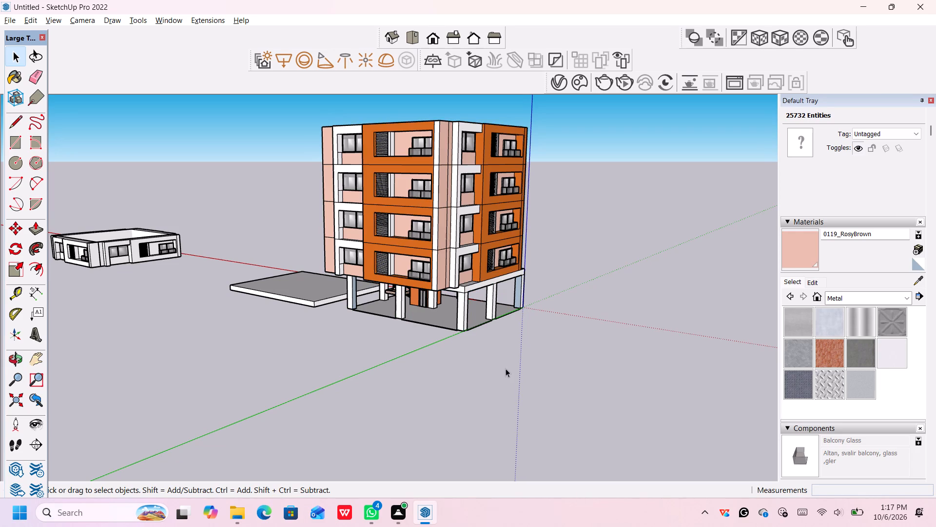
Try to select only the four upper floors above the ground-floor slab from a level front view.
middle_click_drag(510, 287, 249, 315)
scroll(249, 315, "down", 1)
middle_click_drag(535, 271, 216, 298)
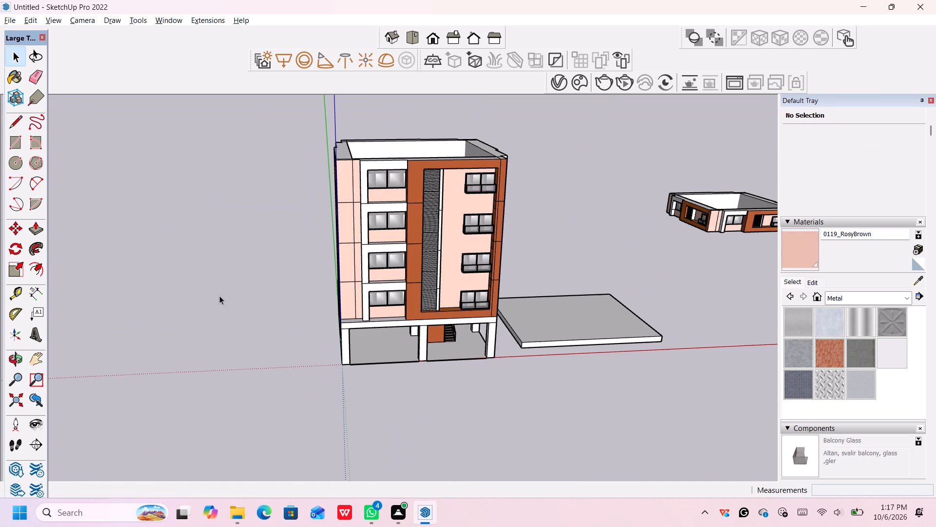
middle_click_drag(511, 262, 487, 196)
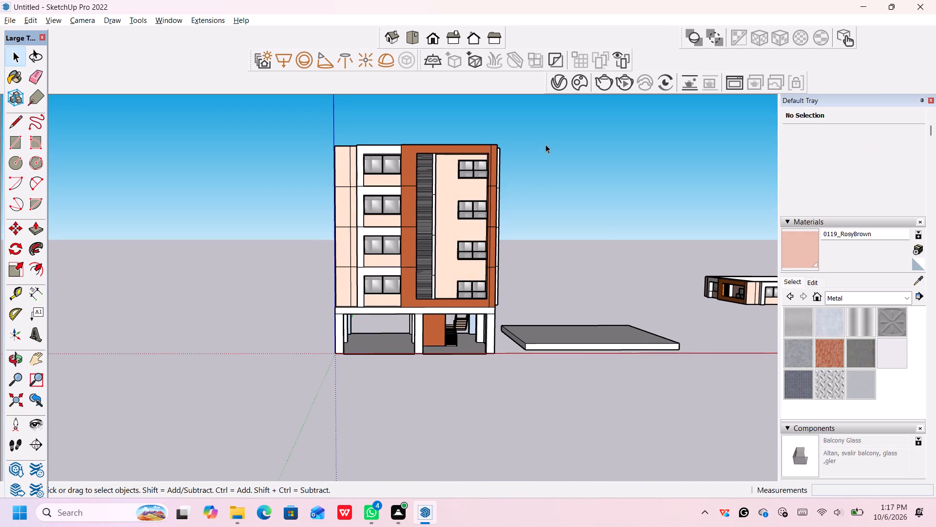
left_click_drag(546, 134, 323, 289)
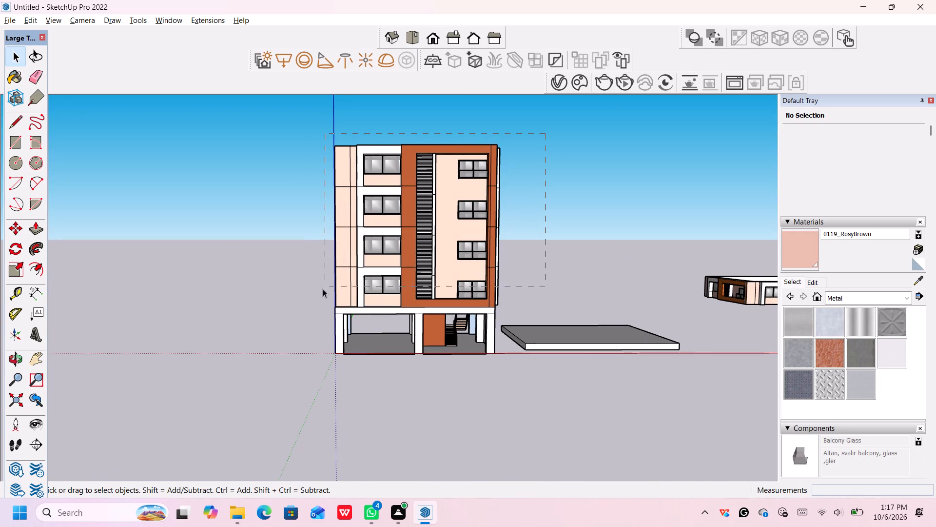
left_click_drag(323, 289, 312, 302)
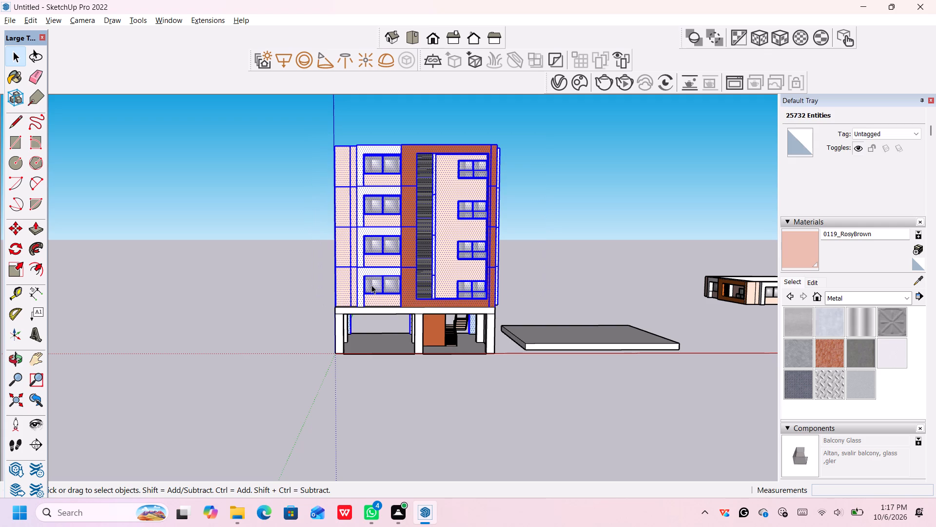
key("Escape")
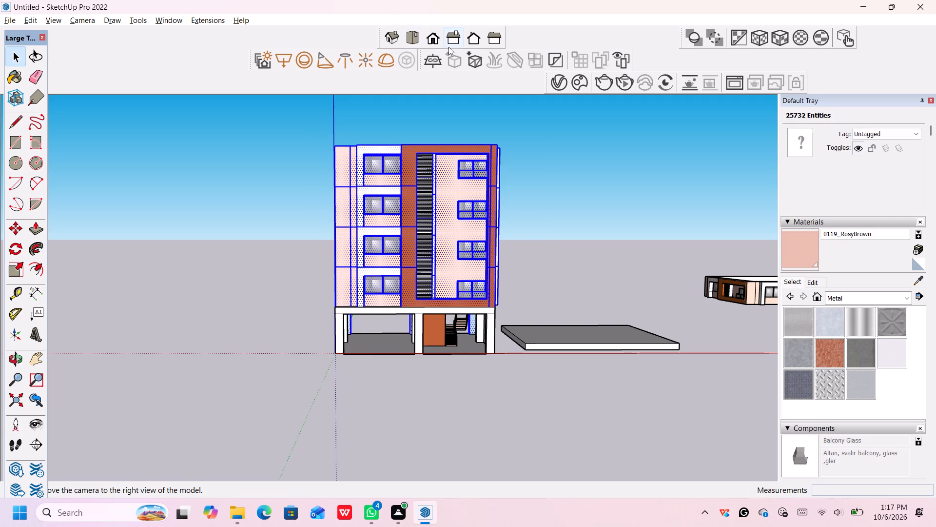
Check from the front and rear, down to slab level, which ground-floor columns the upper-floor selection includes, and clear the selection.
left_click(433, 41)
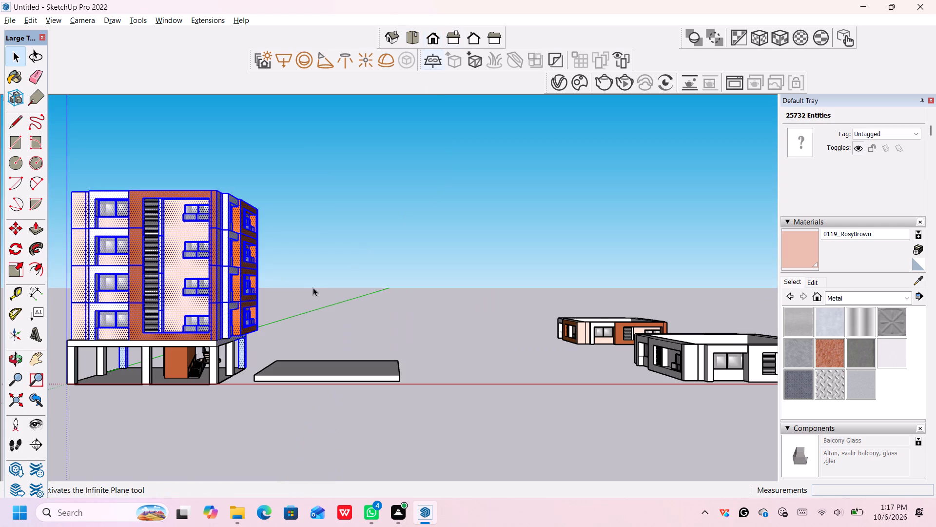
middle_click_drag(313, 288, 372, 279)
left_click(428, 36)
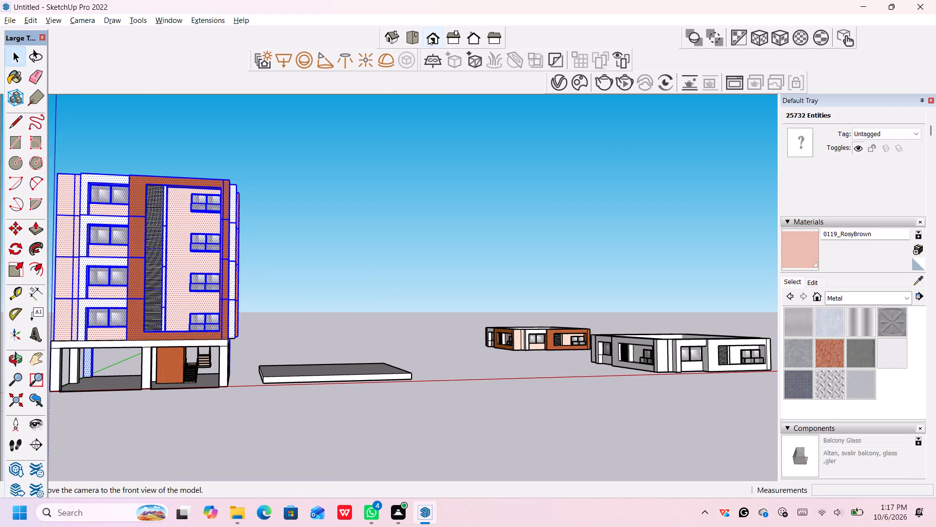
scroll(224, 268, "down", 5)
middle_click_drag(218, 293, 312, 296)
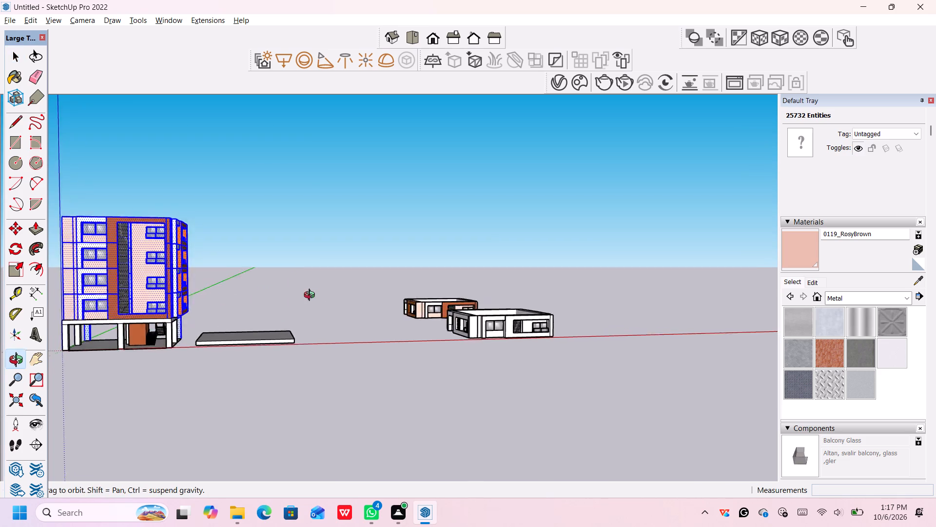
middle_click_drag(312, 296, 320, 293)
left_click(475, 37)
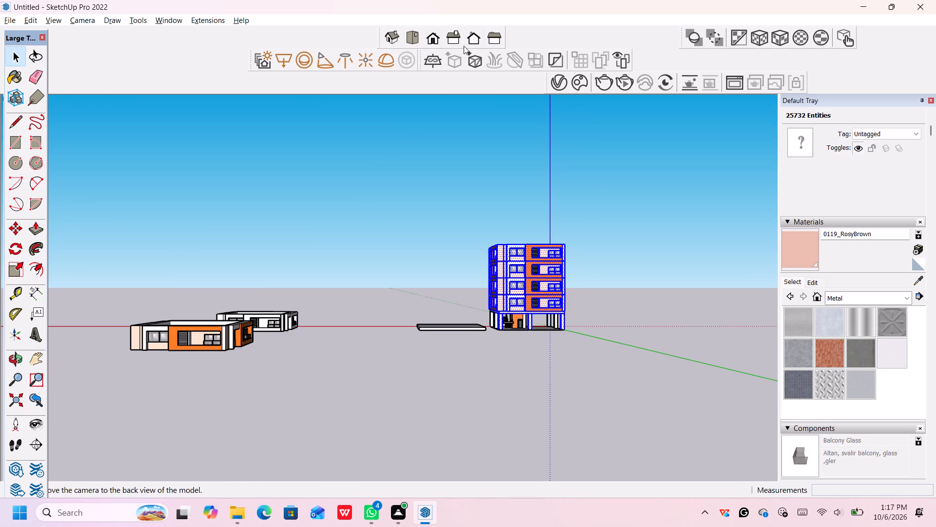
left_click(426, 35)
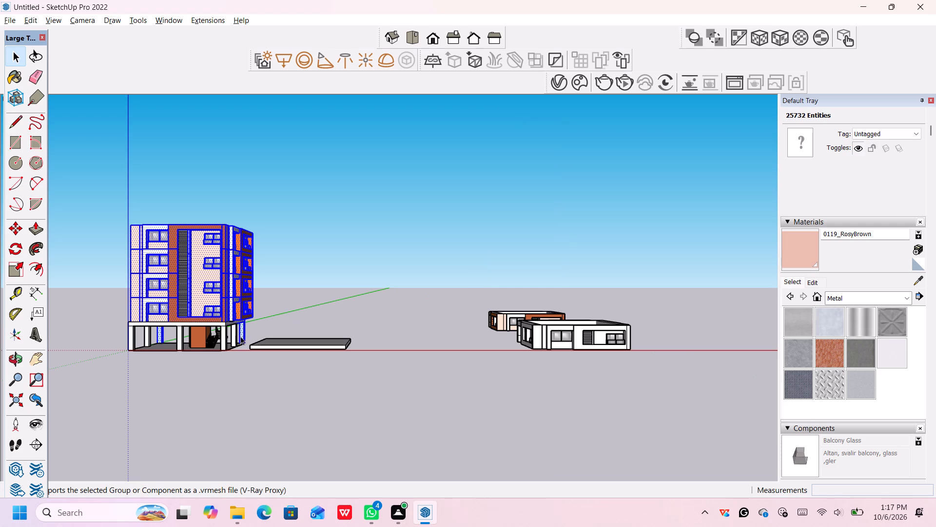
middle_click_drag(150, 358, 253, 340)
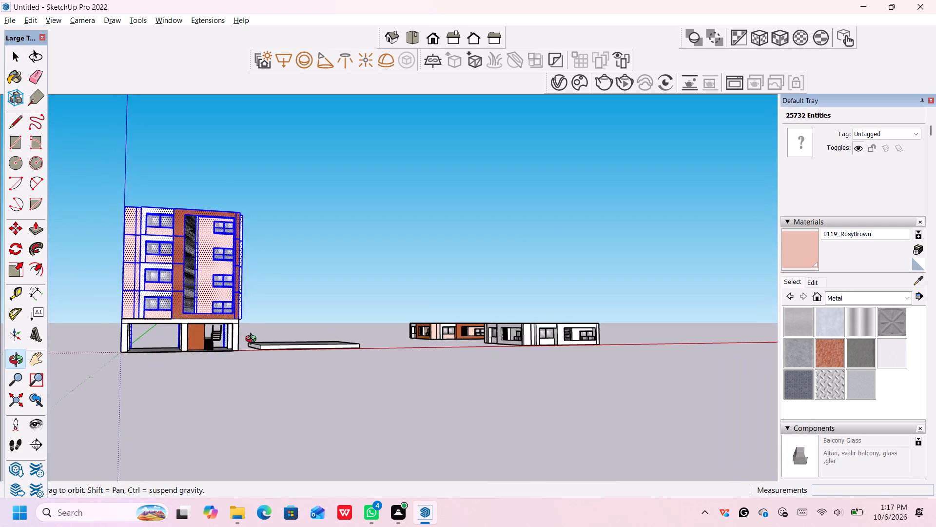
middle_click_drag(253, 340, 258, 338)
middle_click_drag(253, 332, 225, 337)
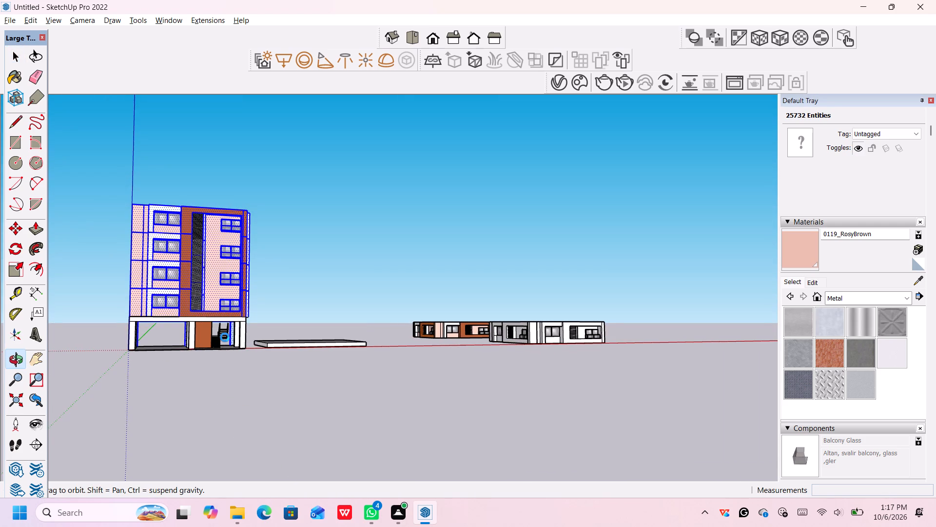
middle_click_drag(225, 337, 219, 339)
middle_click_drag(253, 343, 238, 345)
scroll(253, 344, "down", 8)
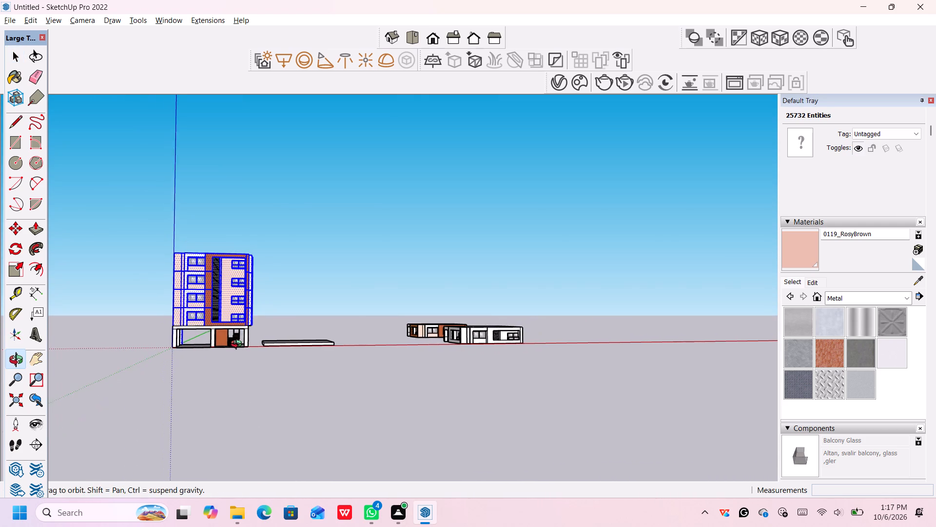
middle_click_drag(238, 345, 242, 340)
scroll(224, 323, "up", 9)
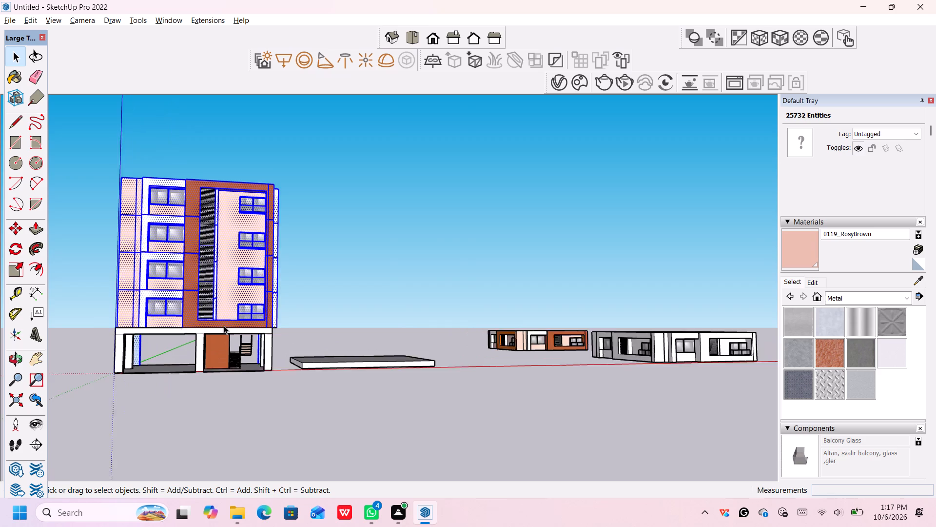
scroll(224, 325, "up", 5)
middle_click_drag(263, 374, 259, 356)
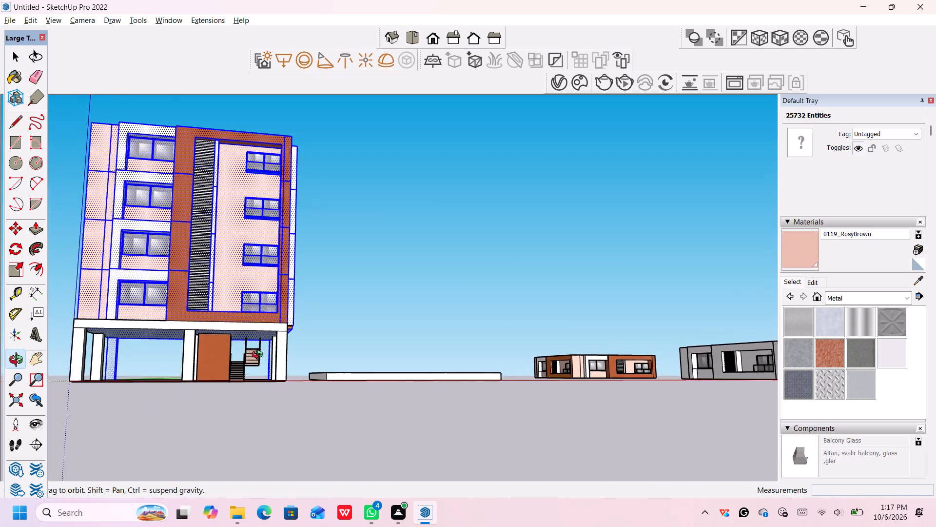
middle_click_drag(259, 356, 265, 365)
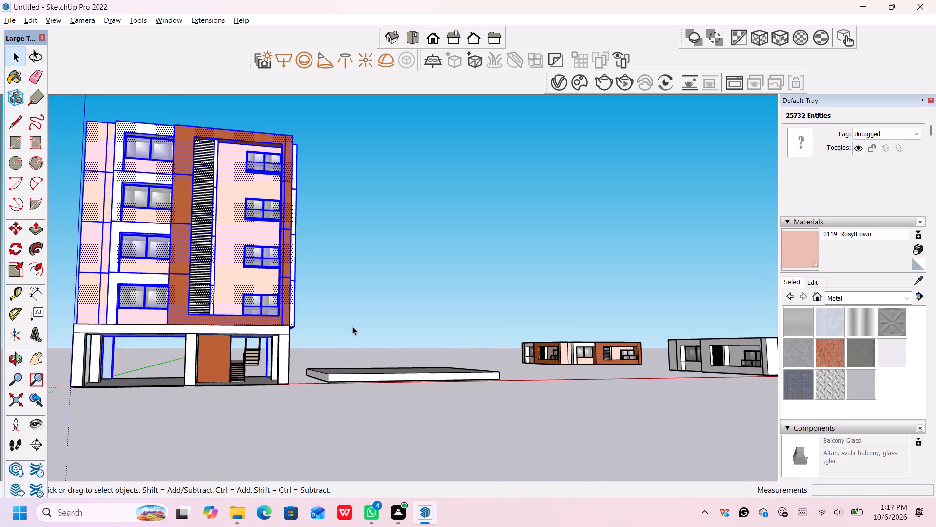
left_click(366, 262)
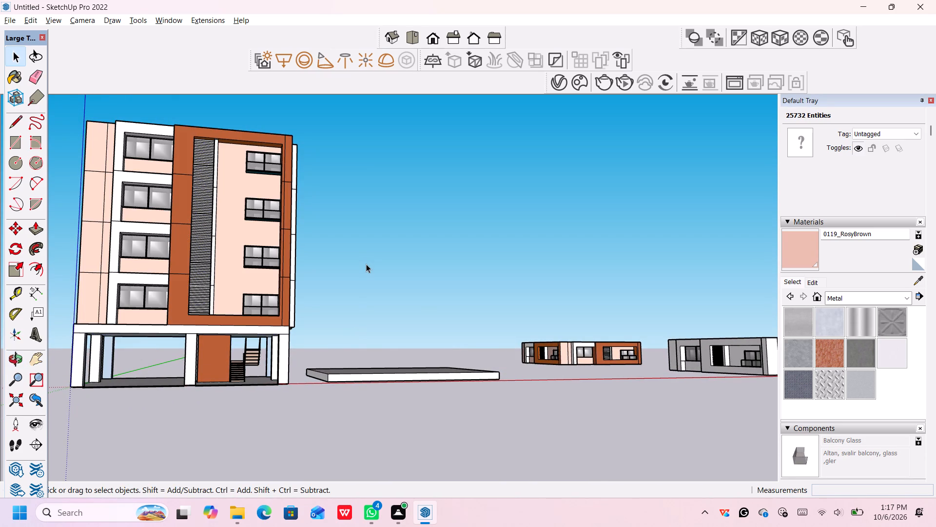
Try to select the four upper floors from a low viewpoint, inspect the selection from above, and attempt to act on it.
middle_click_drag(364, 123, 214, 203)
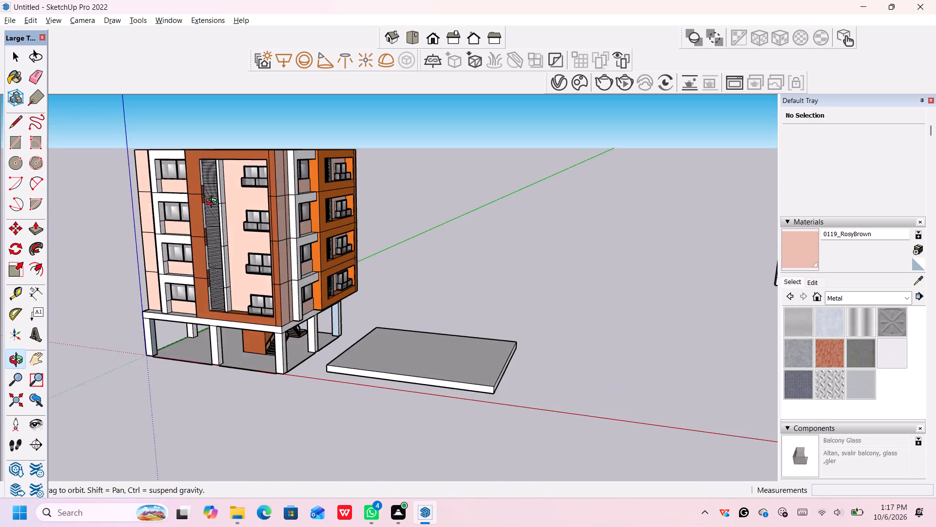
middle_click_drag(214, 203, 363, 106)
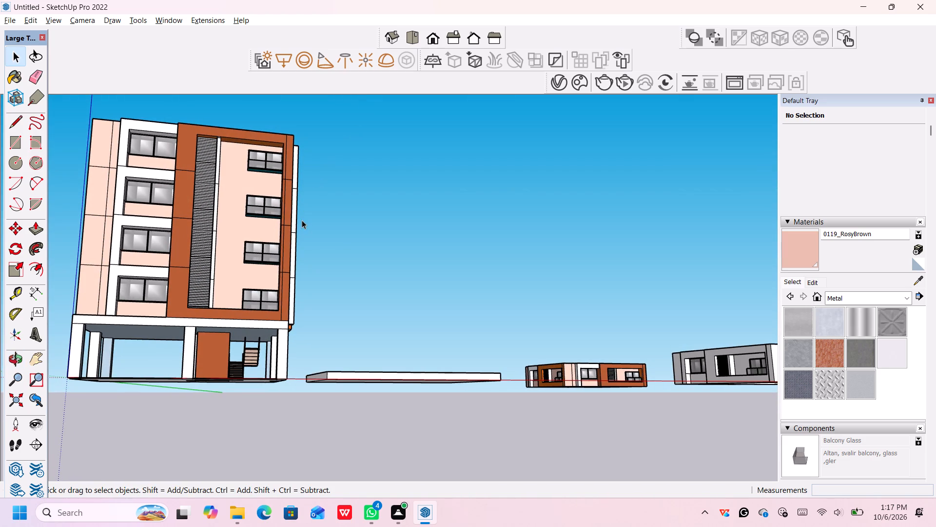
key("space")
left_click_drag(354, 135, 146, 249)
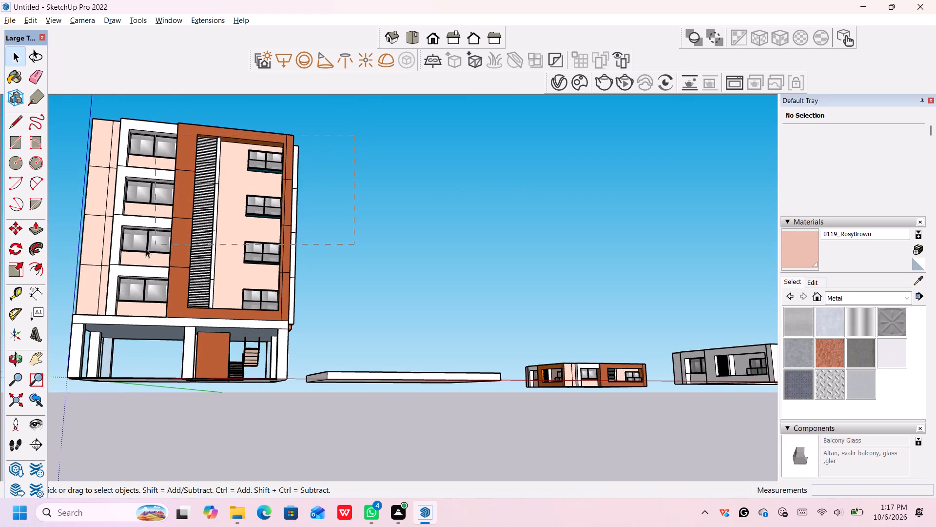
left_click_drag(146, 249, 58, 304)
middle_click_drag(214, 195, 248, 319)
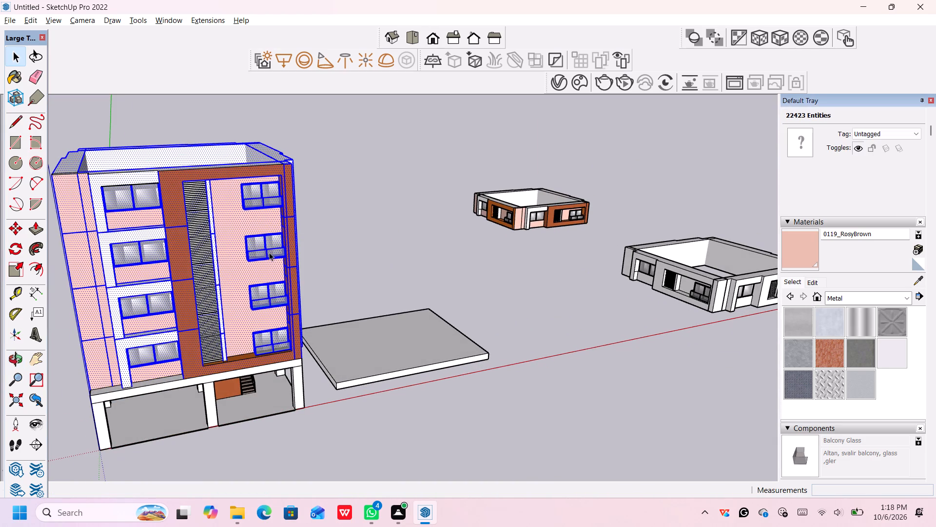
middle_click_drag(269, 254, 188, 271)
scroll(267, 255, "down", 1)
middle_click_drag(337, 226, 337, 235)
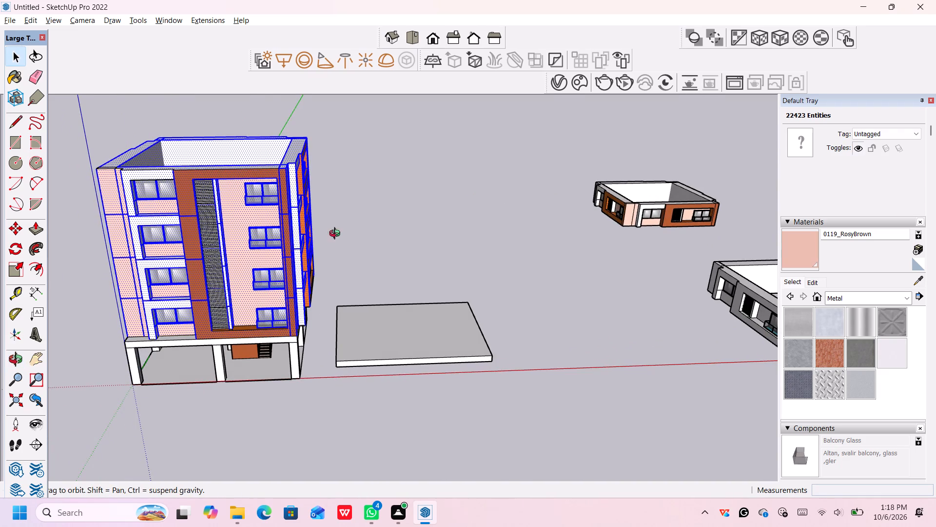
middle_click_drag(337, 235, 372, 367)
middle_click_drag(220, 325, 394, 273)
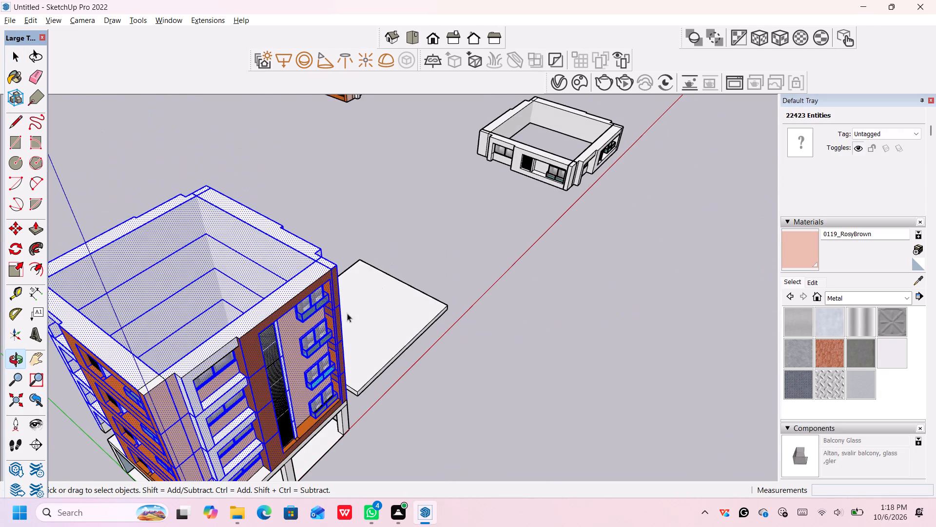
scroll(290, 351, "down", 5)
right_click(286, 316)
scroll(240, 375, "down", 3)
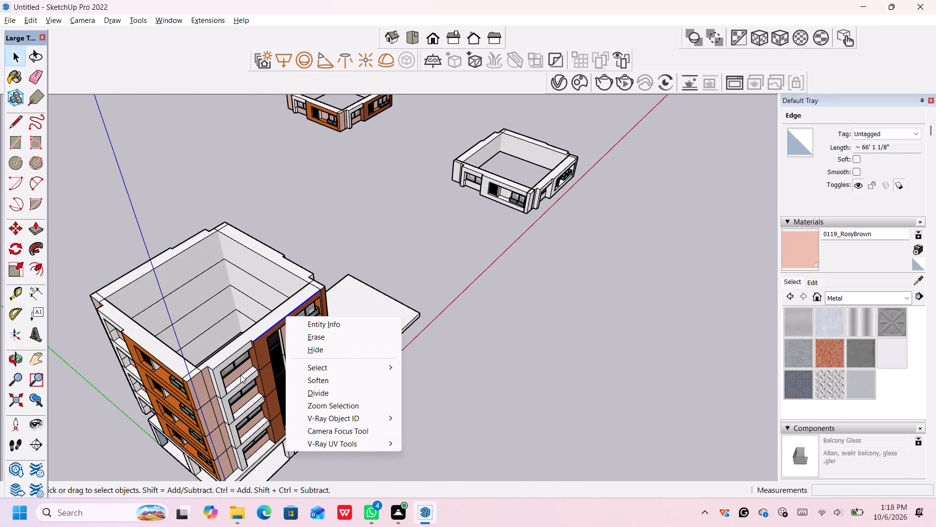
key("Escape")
Reselect the four upper floors from a low front view, leaving out the ground-floor slab and columns, and make them a group.
scroll(242, 384, "down", 4)
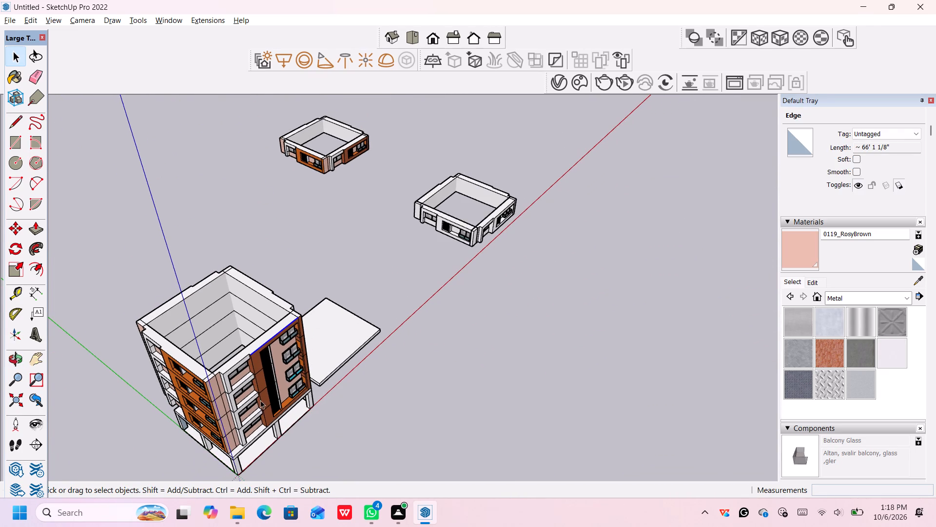
middle_click_drag(260, 401, 266, 247)
middle_click_drag(256, 385, 251, 318)
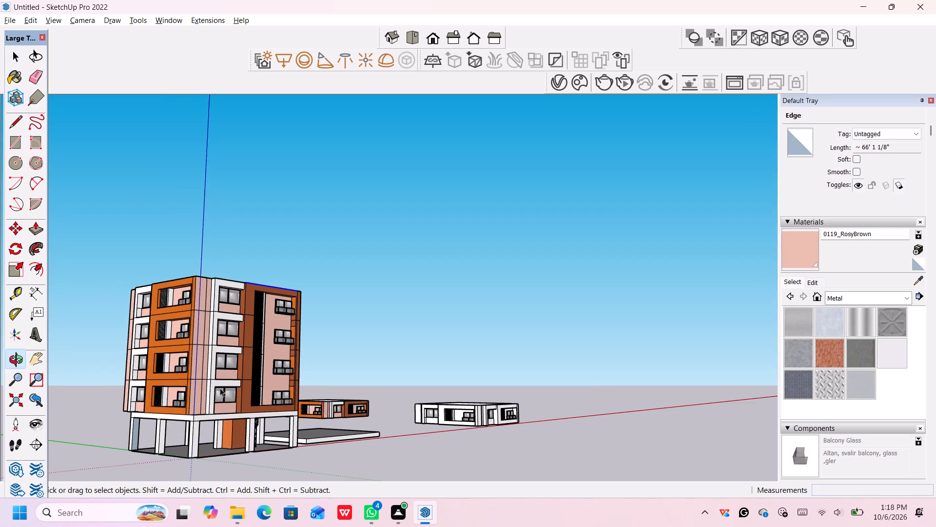
middle_click_drag(220, 391, 291, 370)
middle_click_drag(215, 367, 63, 370)
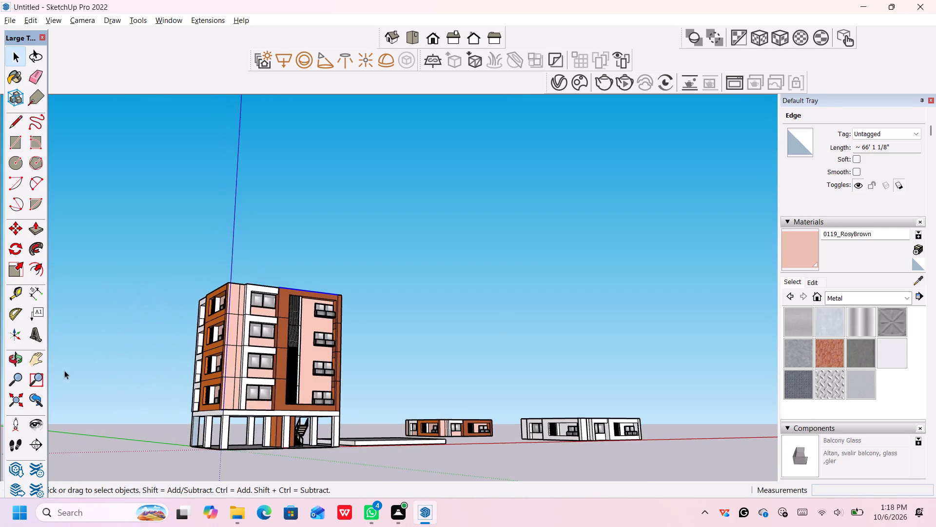
middle_click_drag(369, 376, 186, 390)
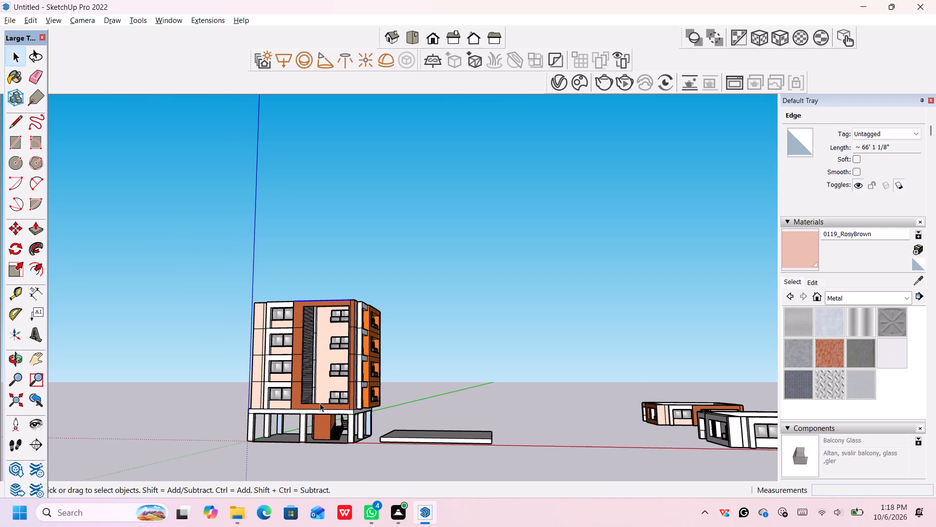
middle_click_drag(319, 405, 382, 398)
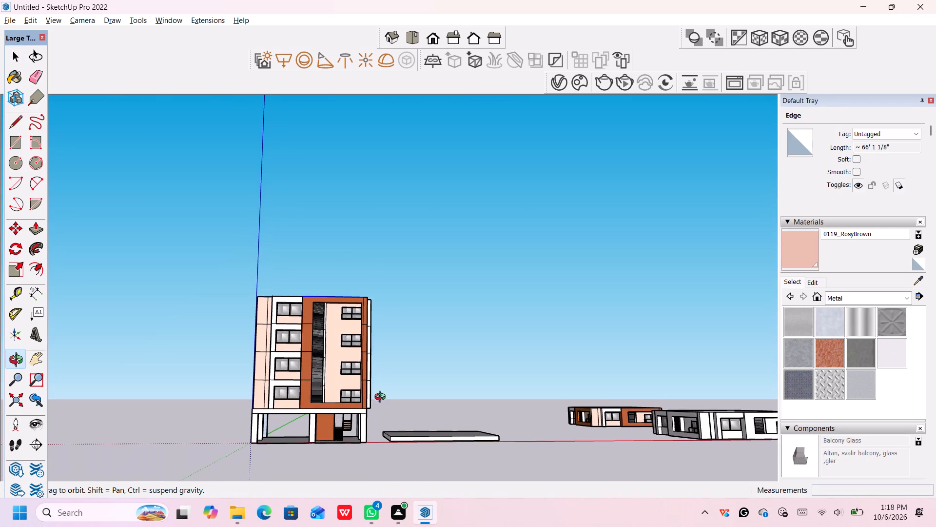
middle_click_drag(382, 398, 395, 391)
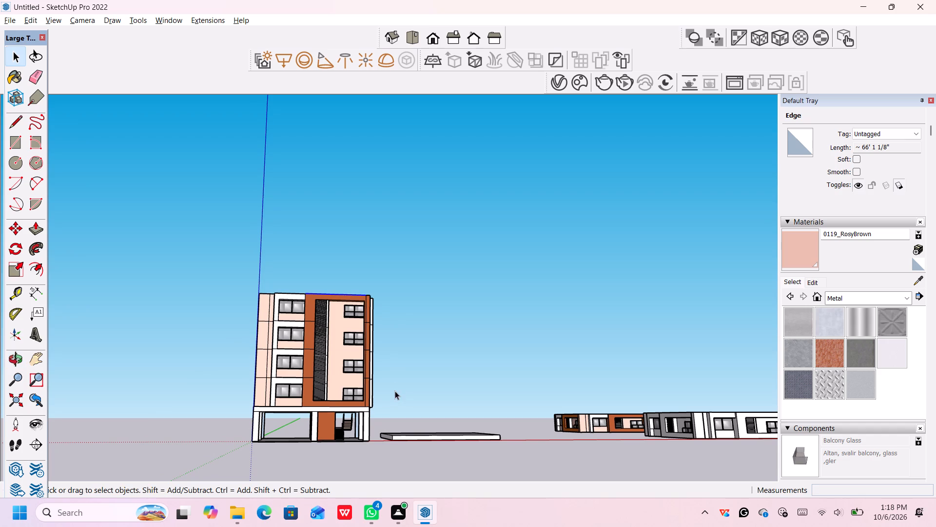
left_click_drag(414, 264, 240, 404)
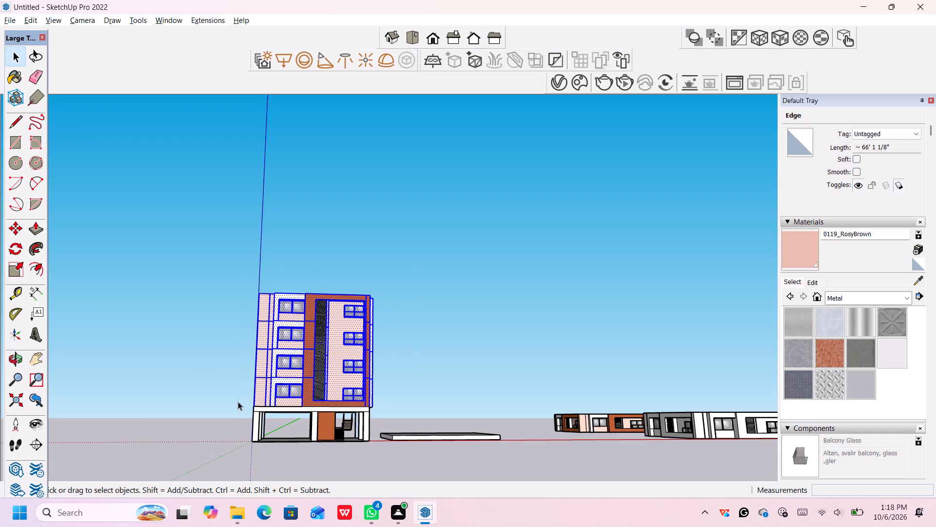
middle_click_drag(206, 374, 226, 375)
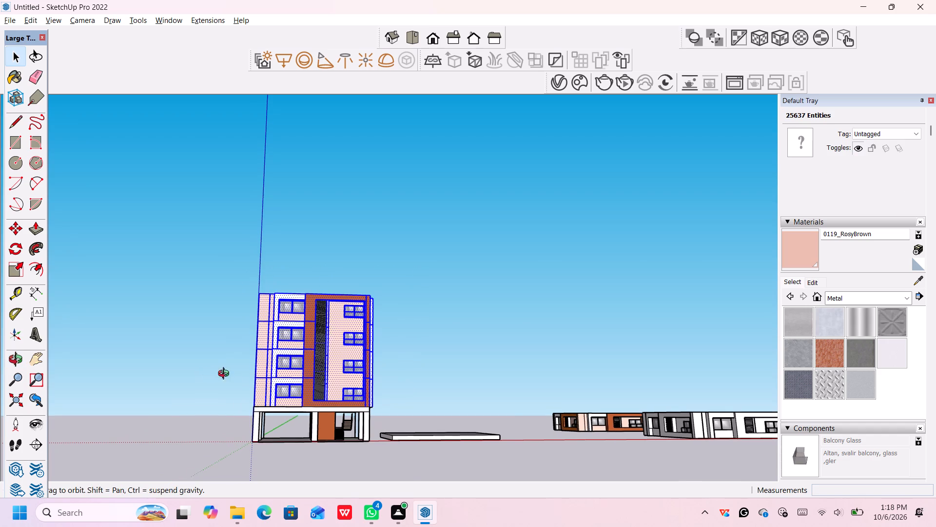
middle_click_drag(226, 375, 398, 371)
middle_click_drag(191, 399, 282, 397)
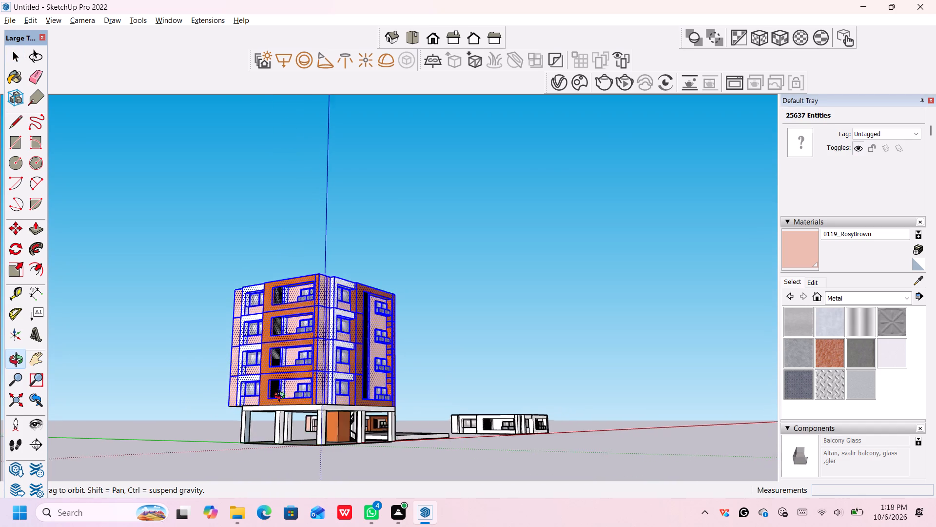
middle_click_drag(282, 397, 442, 377)
right_click(330, 365)
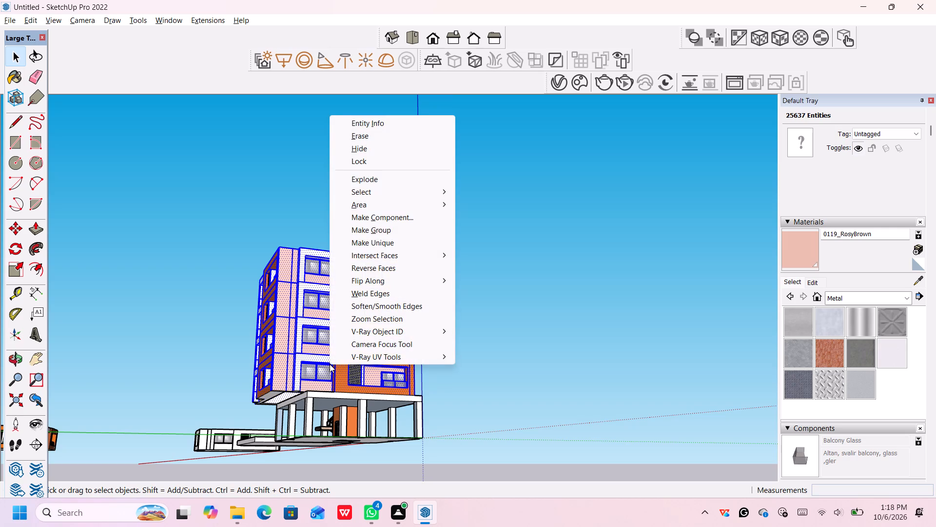
left_click(384, 226)
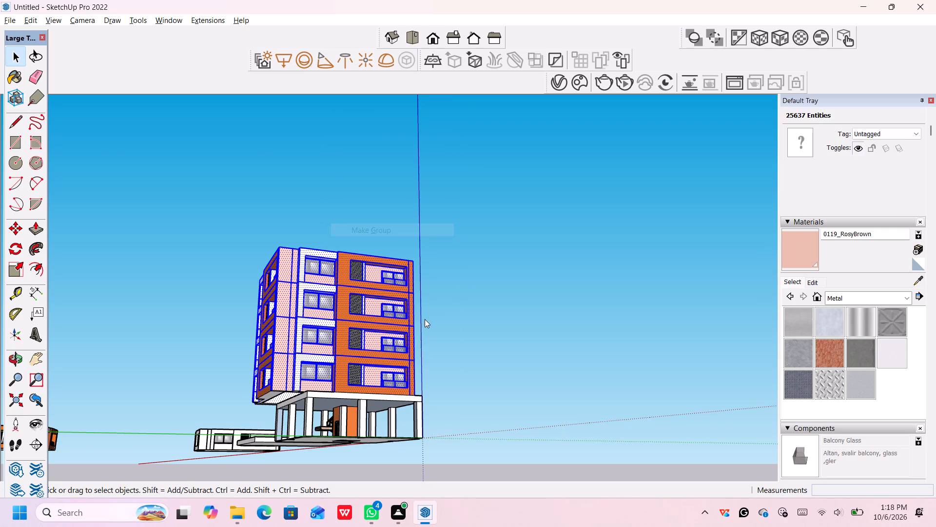
Move the grouped upper floors about 7' from their bottom corner to the corner of the ground-floor slab.
middle_click_drag(425, 321, 148, 369)
scroll(330, 398, "up", 6)
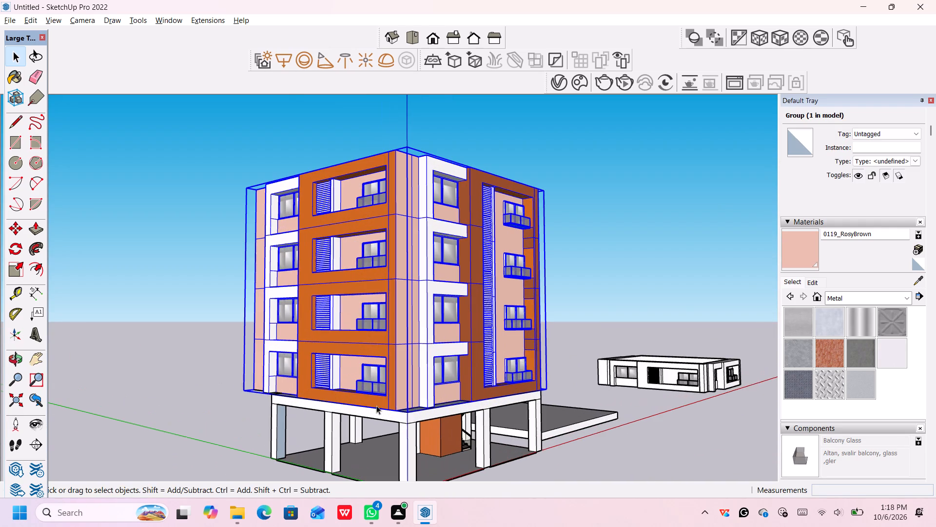
middle_click_drag(412, 408, 492, 412)
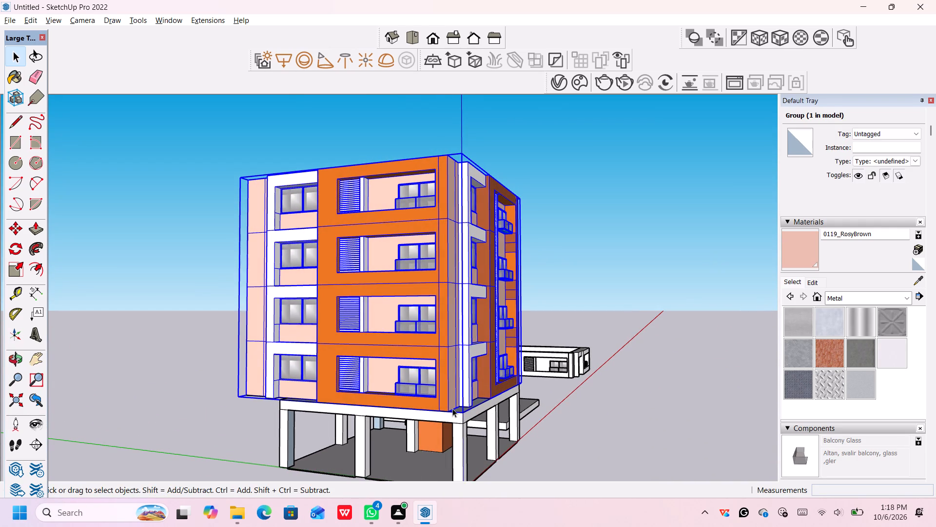
left_click(15, 230)
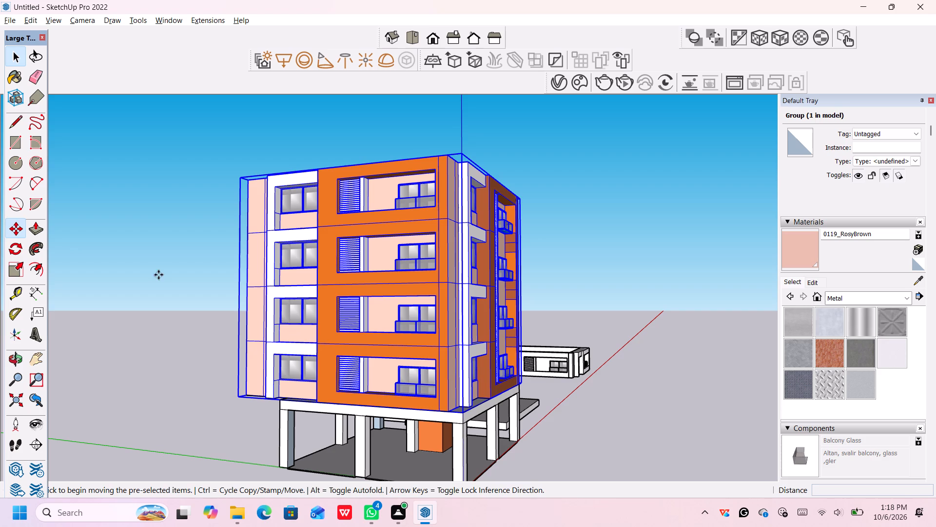
scroll(443, 415, "up", 5)
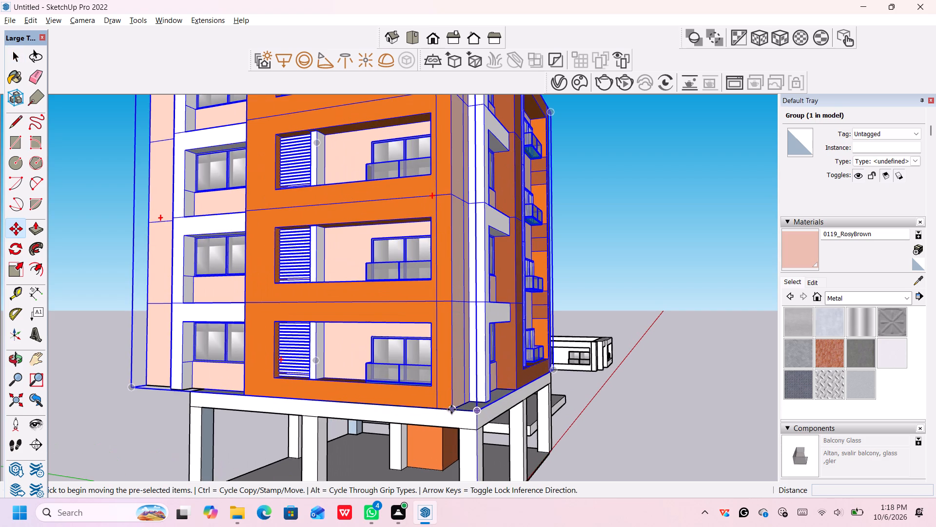
left_click(452, 409)
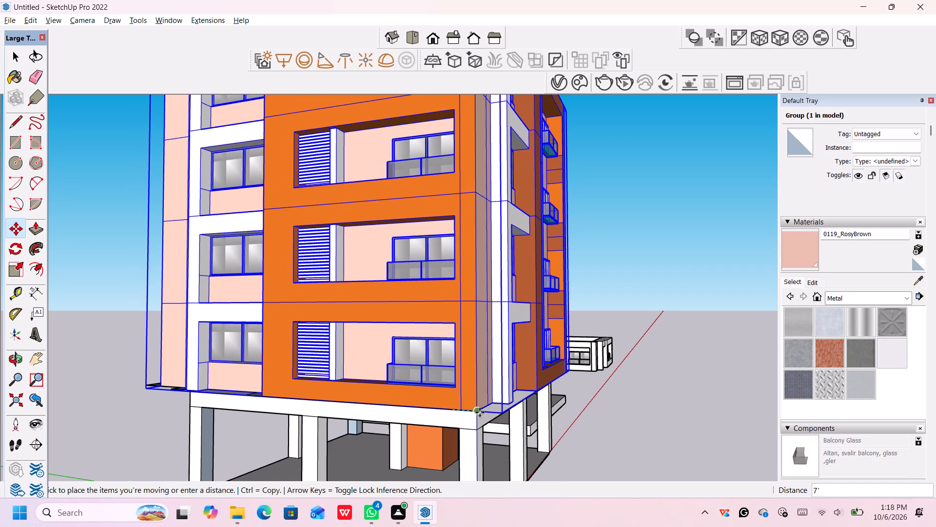
left_click(480, 412)
Check from several sides how the moved upper-floor group lines up with the edges of the ground-floor slab.
scroll(565, 381, "down", 1)
middle_click_drag(253, 403, 384, 393)
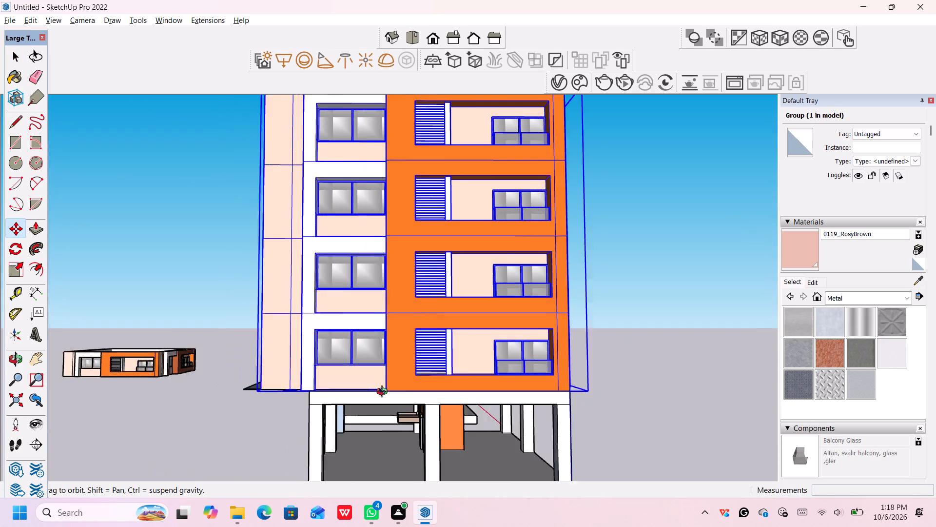
middle_click_drag(384, 393, 398, 388)
middle_click_drag(298, 406, 396, 406)
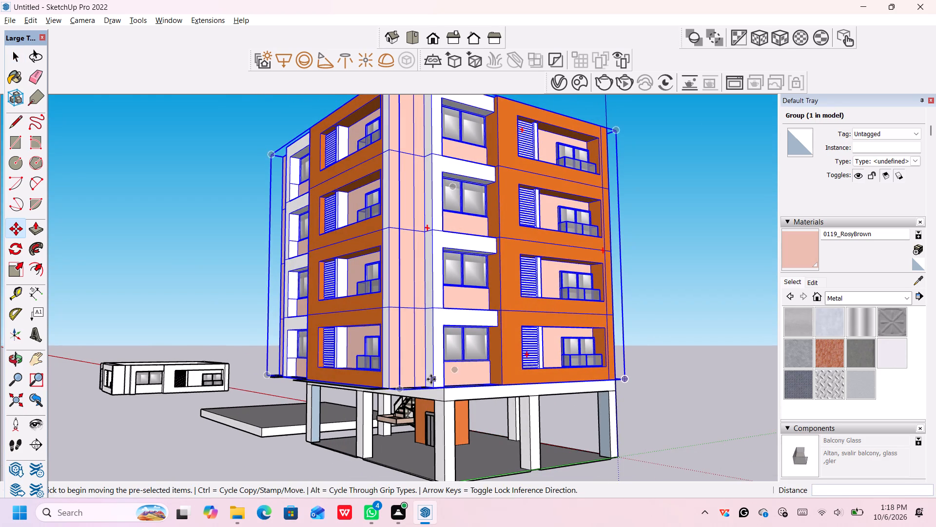
scroll(542, 395, "down", 1)
middle_click_drag(553, 393, 219, 407)
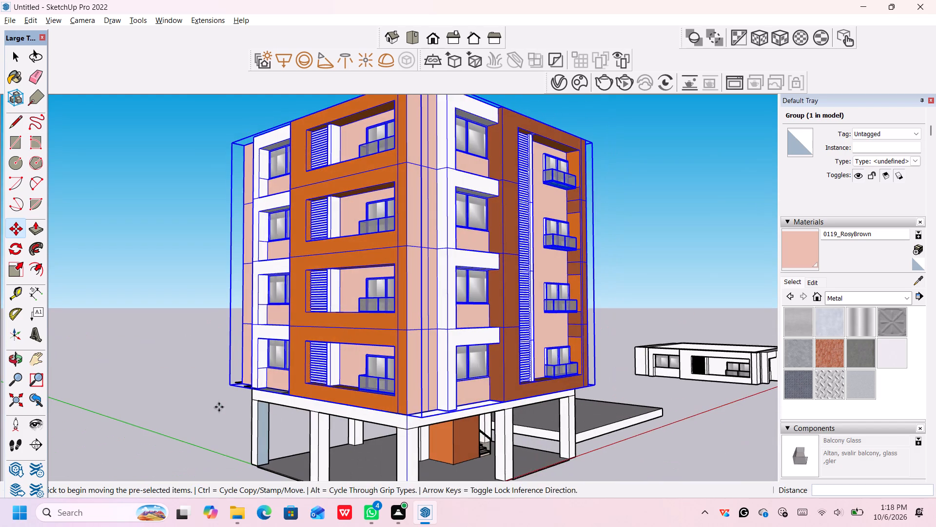
scroll(483, 436, "down", 1)
middle_click_drag(458, 428, 504, 452)
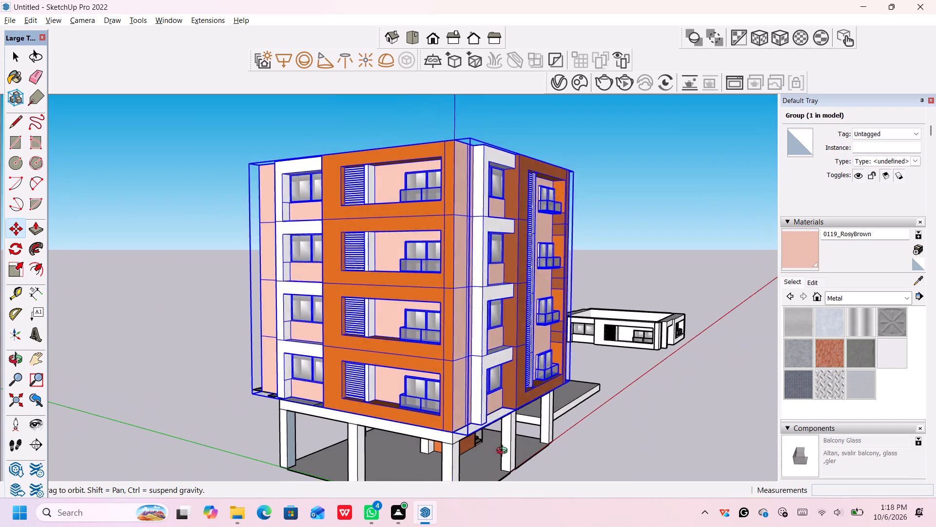
middle_click_drag(504, 452, 533, 453)
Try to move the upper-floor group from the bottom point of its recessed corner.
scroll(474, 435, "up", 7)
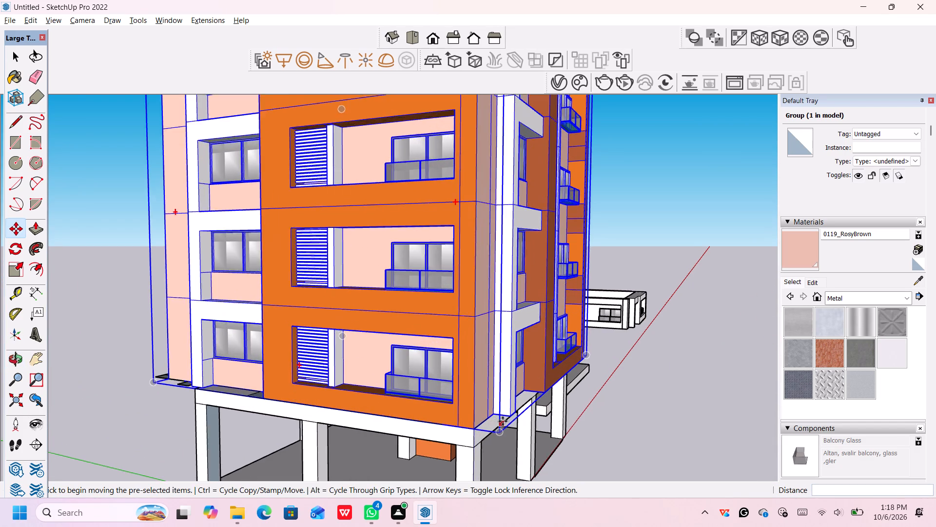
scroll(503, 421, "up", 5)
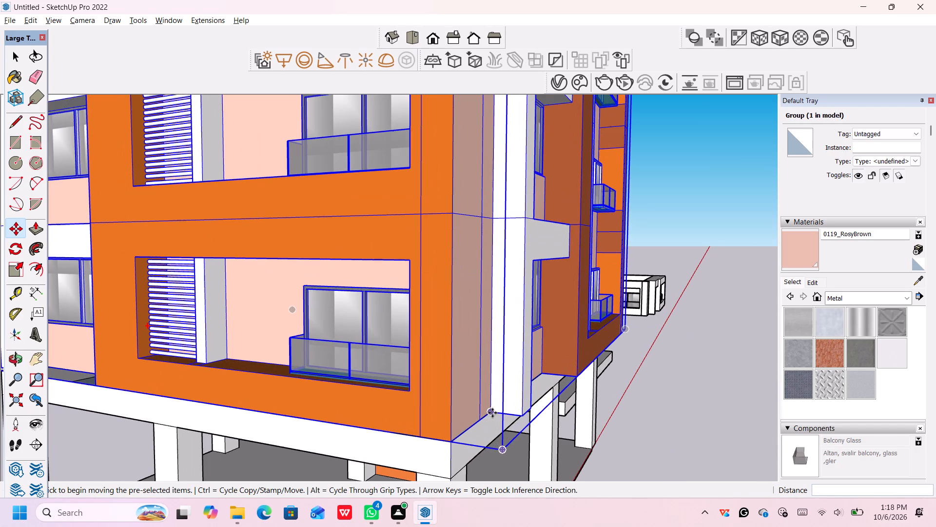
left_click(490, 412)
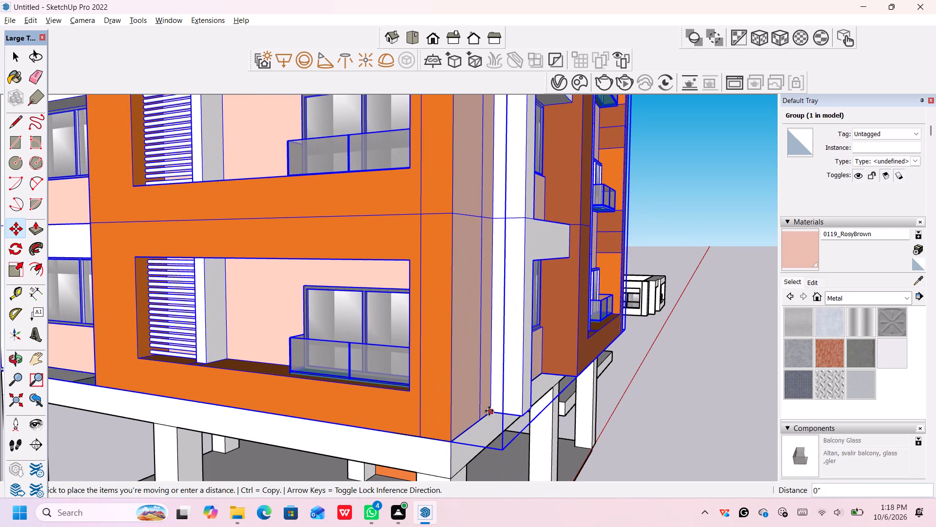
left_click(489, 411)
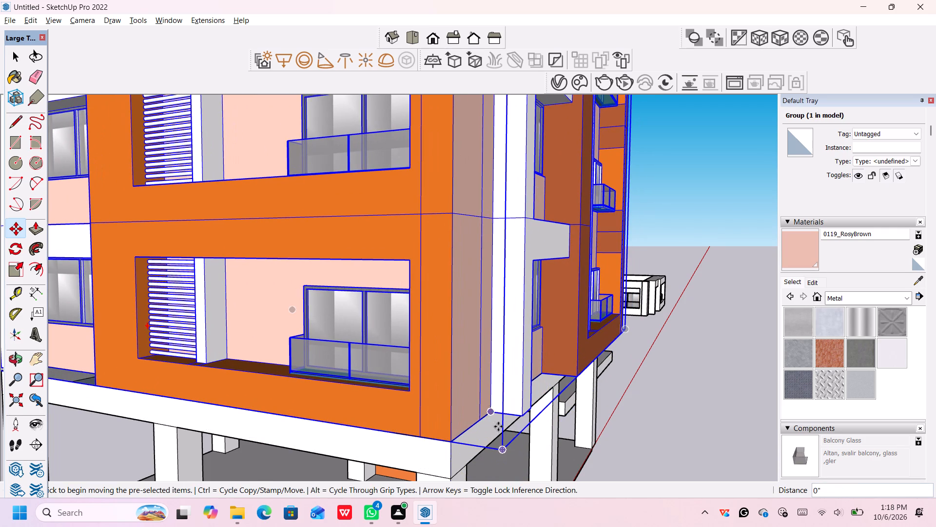
Move the upper-floor group about 5' 2 1/8" toward the ground-floor slab's edge on the full-height louvre side.
scroll(526, 439, "down", 5)
scroll(604, 437, "down", 1)
scroll(604, 437, "up", 1)
middle_click_drag(596, 442, 634, 419)
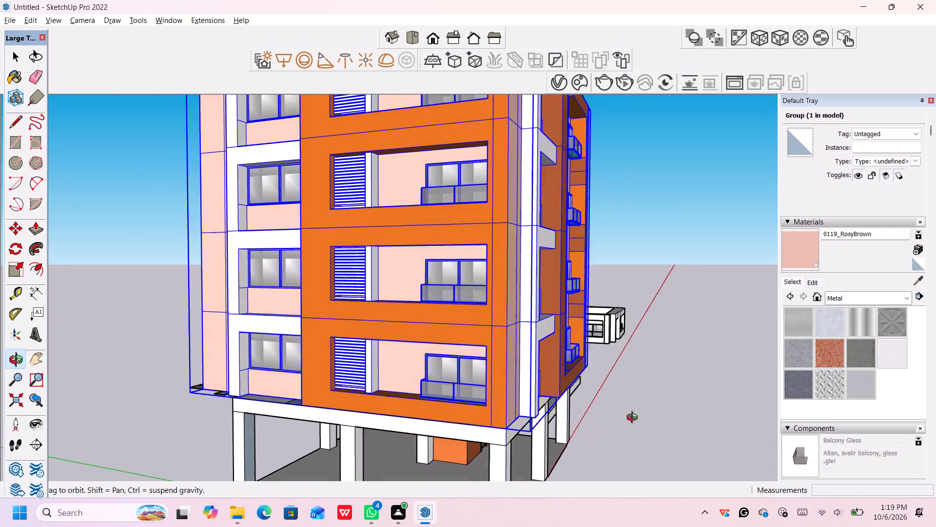
middle_click_drag(634, 419, 650, 407)
middle_click_drag(590, 413, 485, 432)
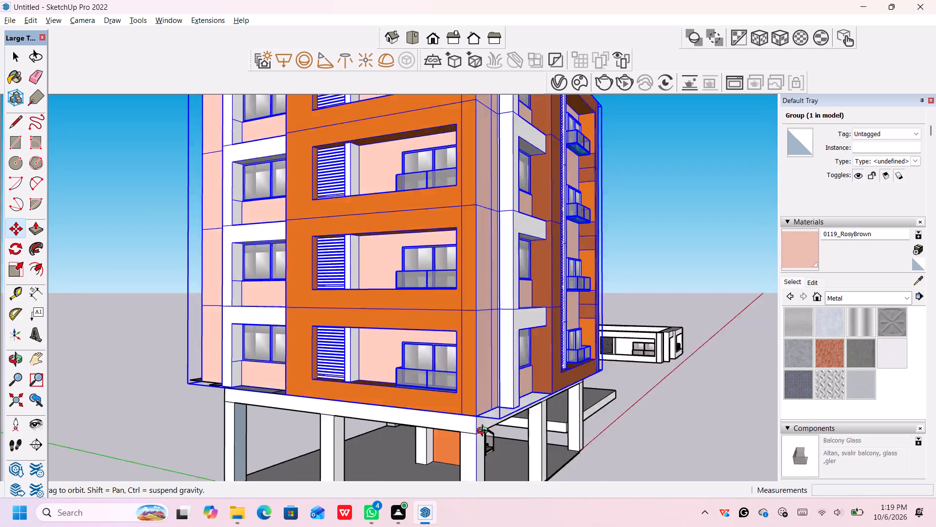
middle_click_drag(485, 432, 394, 451)
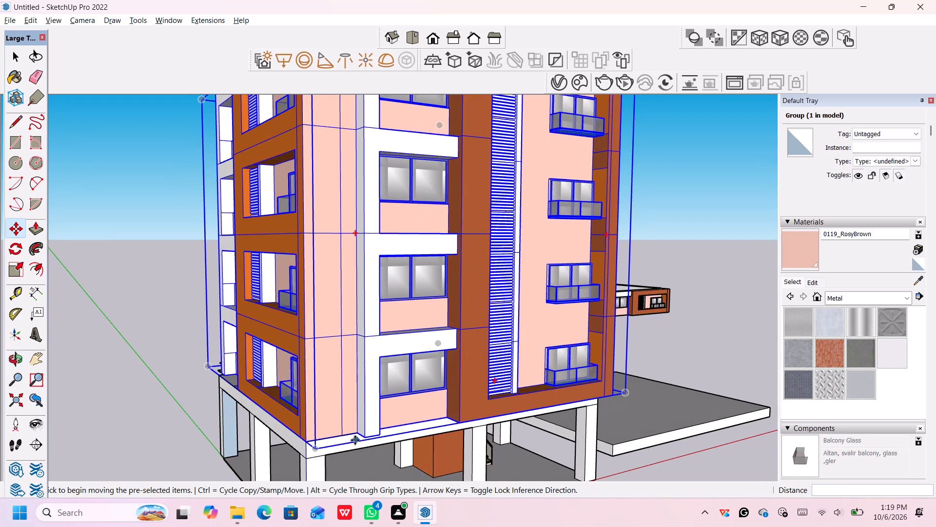
scroll(354, 440, "up", 6)
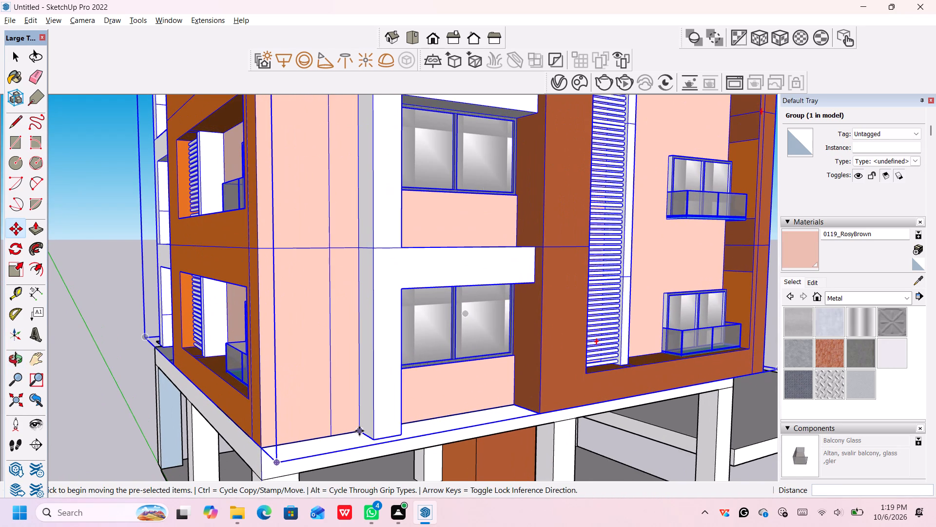
left_click(359, 431)
left_click(372, 444)
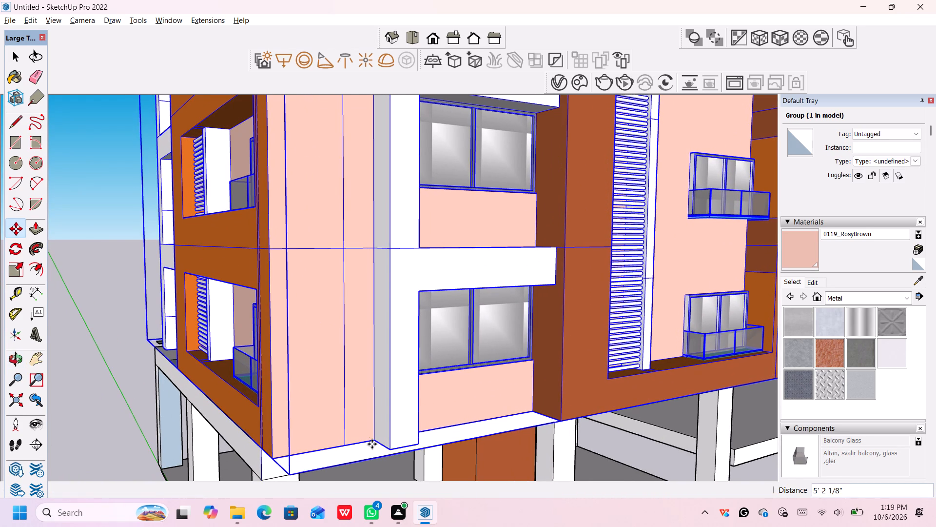
Check from the corners and both adjoining facades how the upper-floor group sits on the ground-floor slab.
scroll(386, 463, "down", 5)
middle_click_drag(395, 479, 389, 463)
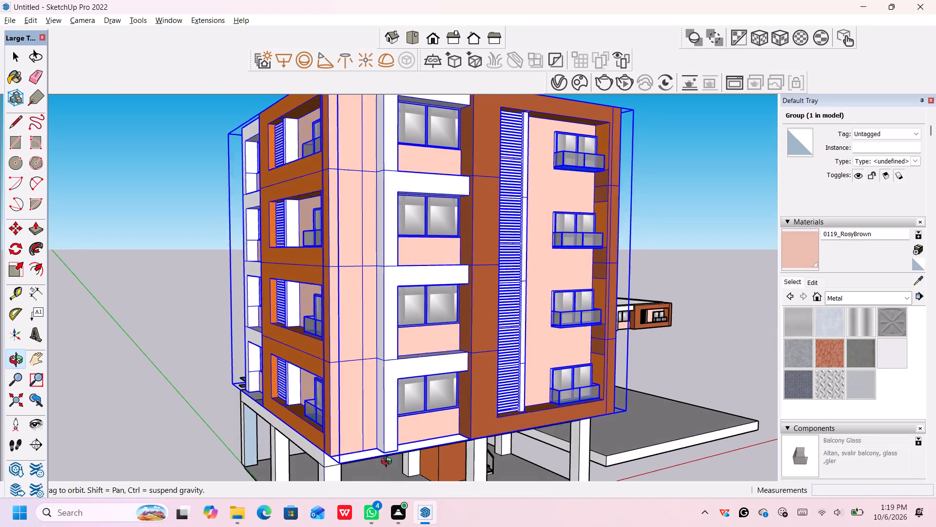
middle_click_drag(389, 463, 382, 423)
middle_click_drag(329, 446, 385, 442)
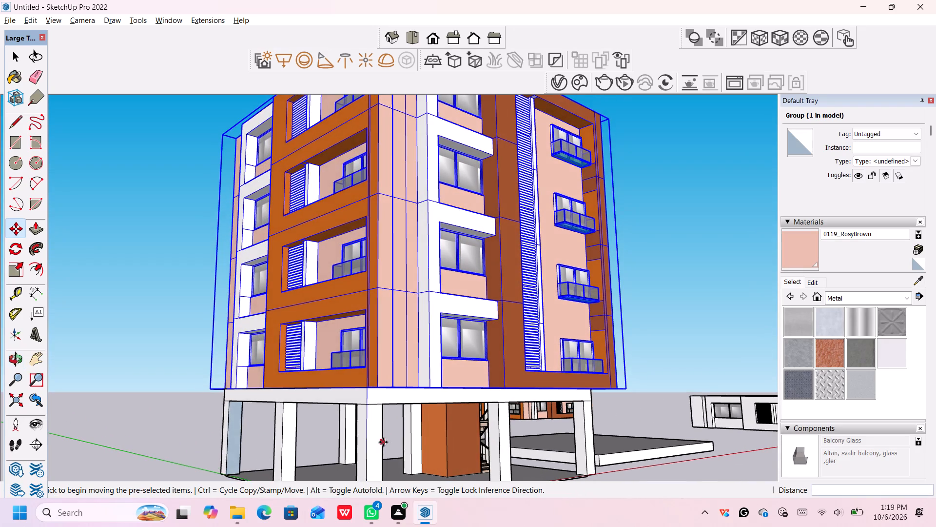
scroll(384, 443, "down", 8)
middle_click_drag(395, 445, 416, 477)
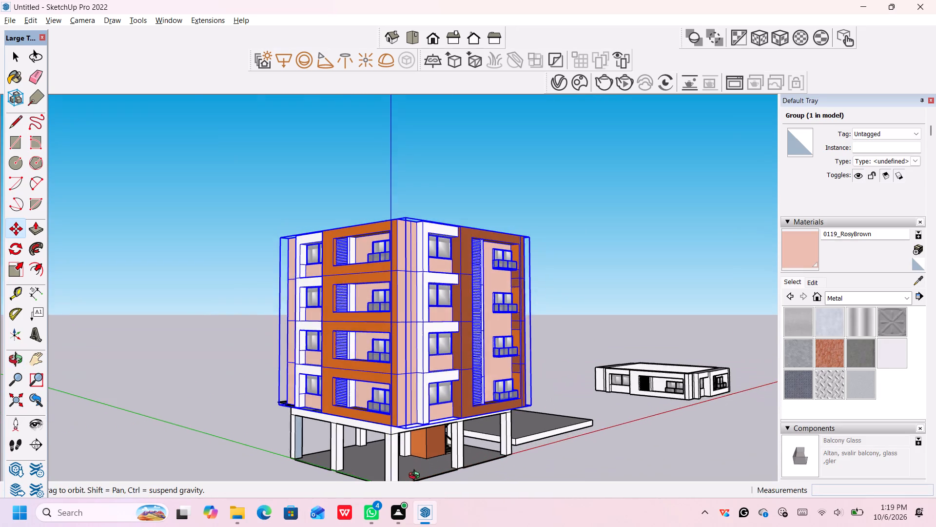
middle_click_drag(416, 477, 416, 476)
scroll(389, 422, "up", 3)
middle_click_drag(397, 429, 455, 444)
scroll(437, 438, "up", 6)
middle_click_drag(453, 446, 452, 446)
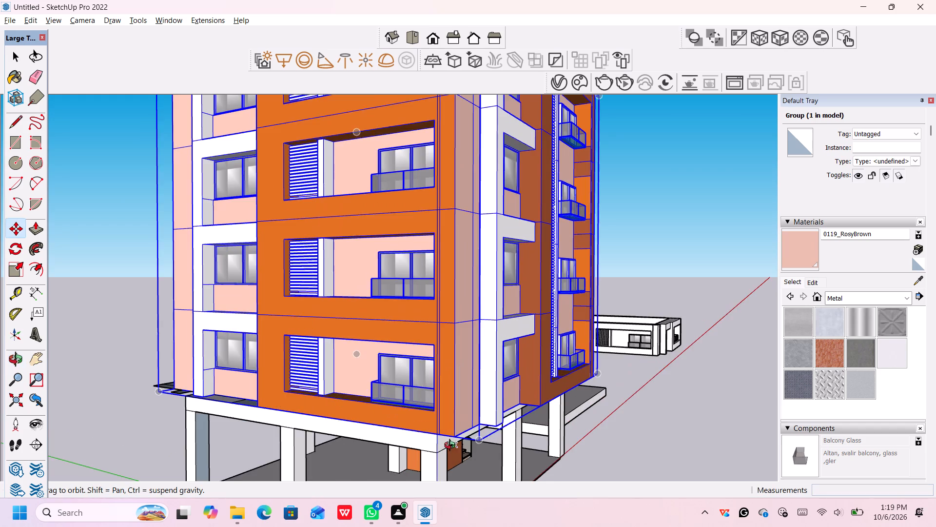
middle_click_drag(452, 446, 519, 442)
middle_click_drag(417, 443, 586, 450)
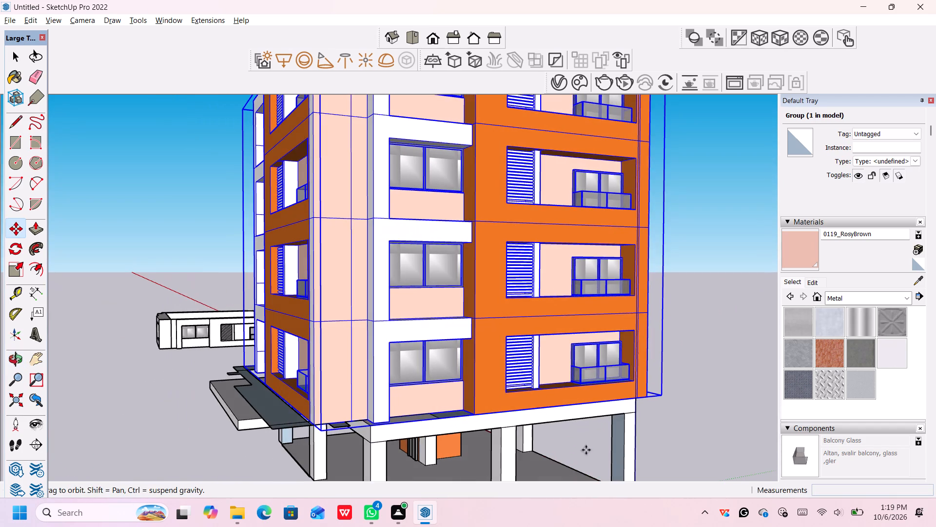
middle_click_drag(395, 455, 552, 423)
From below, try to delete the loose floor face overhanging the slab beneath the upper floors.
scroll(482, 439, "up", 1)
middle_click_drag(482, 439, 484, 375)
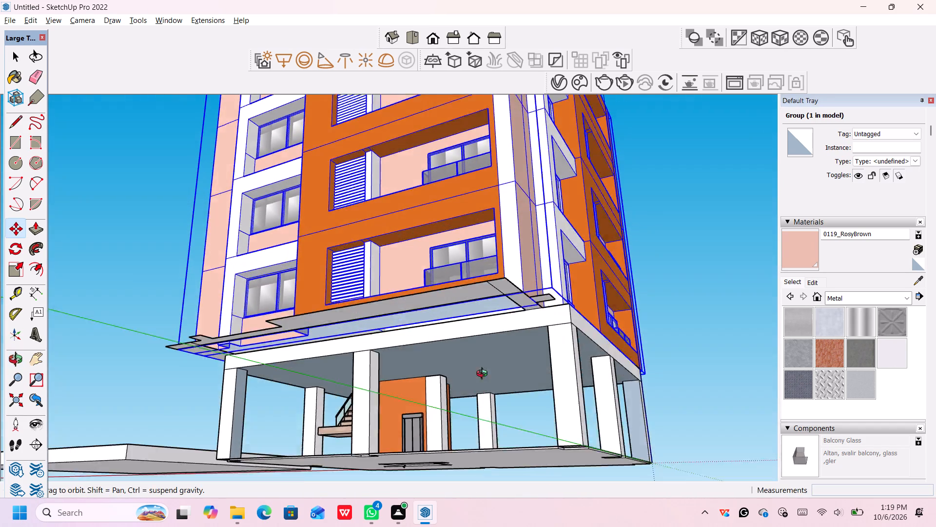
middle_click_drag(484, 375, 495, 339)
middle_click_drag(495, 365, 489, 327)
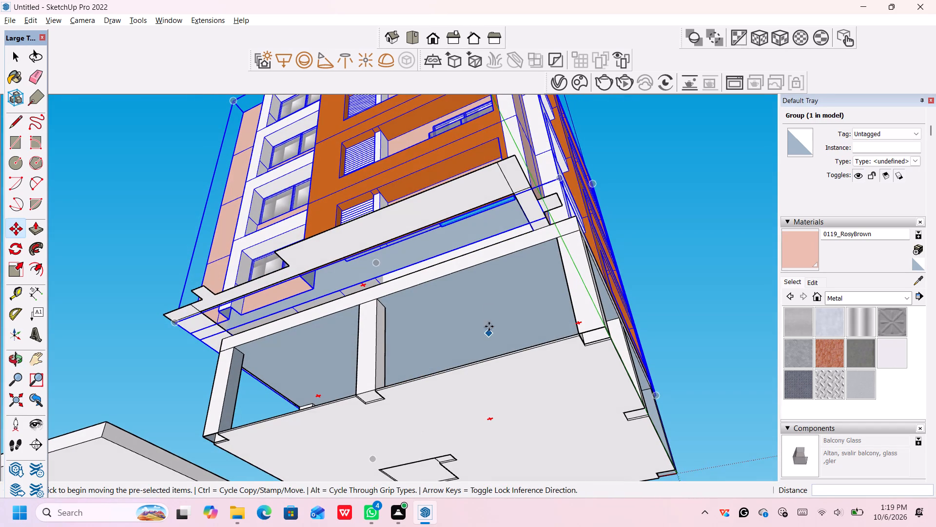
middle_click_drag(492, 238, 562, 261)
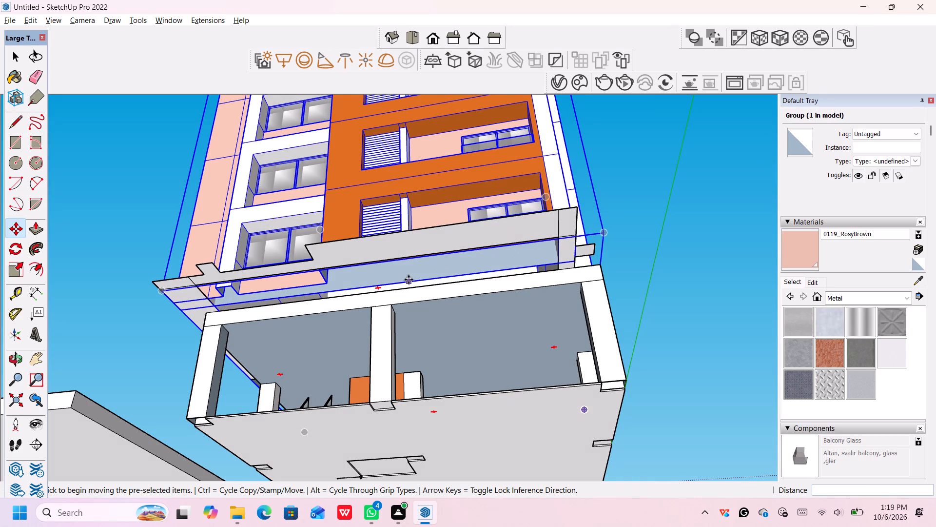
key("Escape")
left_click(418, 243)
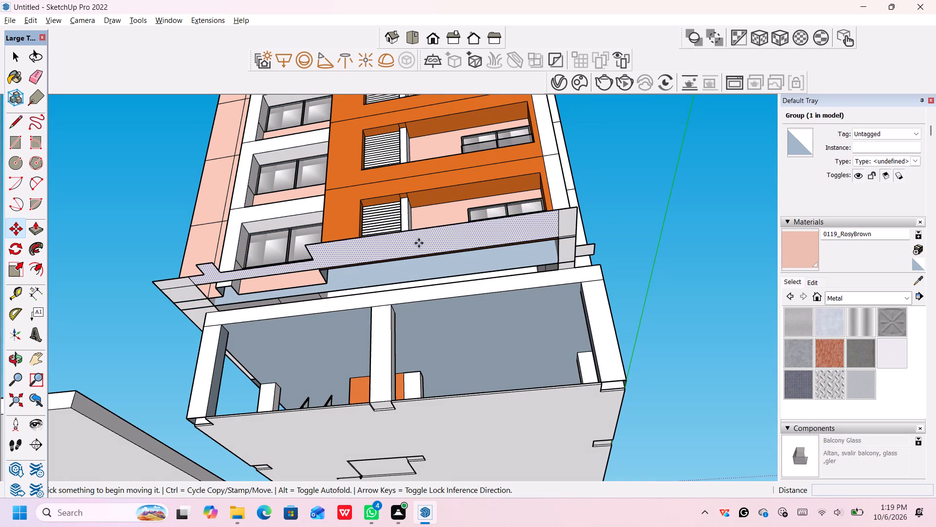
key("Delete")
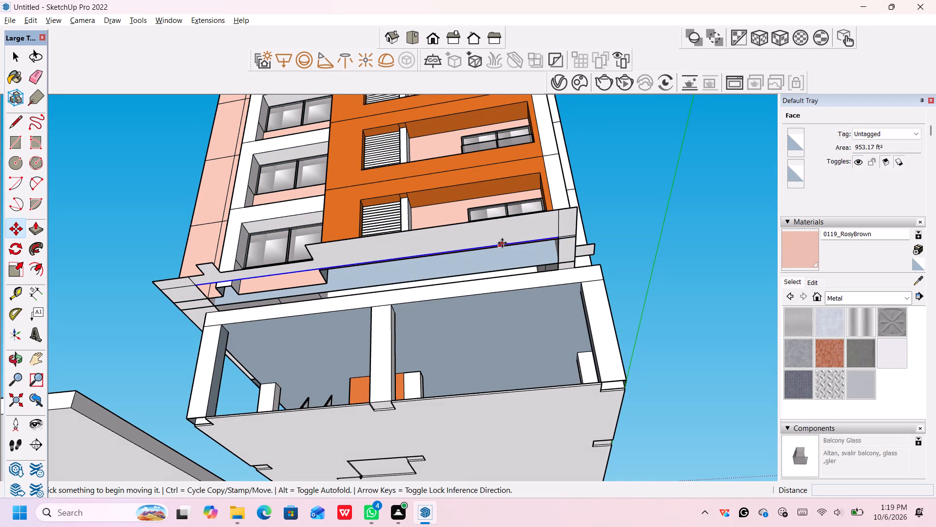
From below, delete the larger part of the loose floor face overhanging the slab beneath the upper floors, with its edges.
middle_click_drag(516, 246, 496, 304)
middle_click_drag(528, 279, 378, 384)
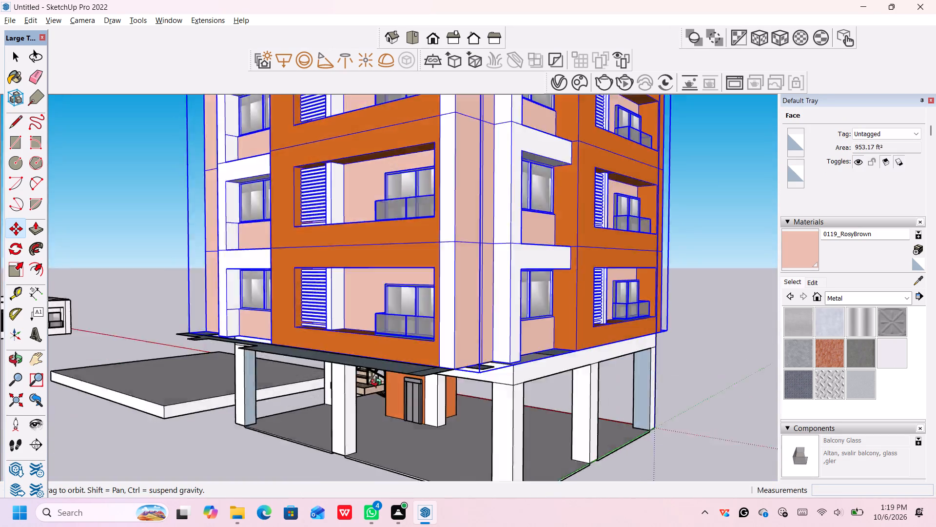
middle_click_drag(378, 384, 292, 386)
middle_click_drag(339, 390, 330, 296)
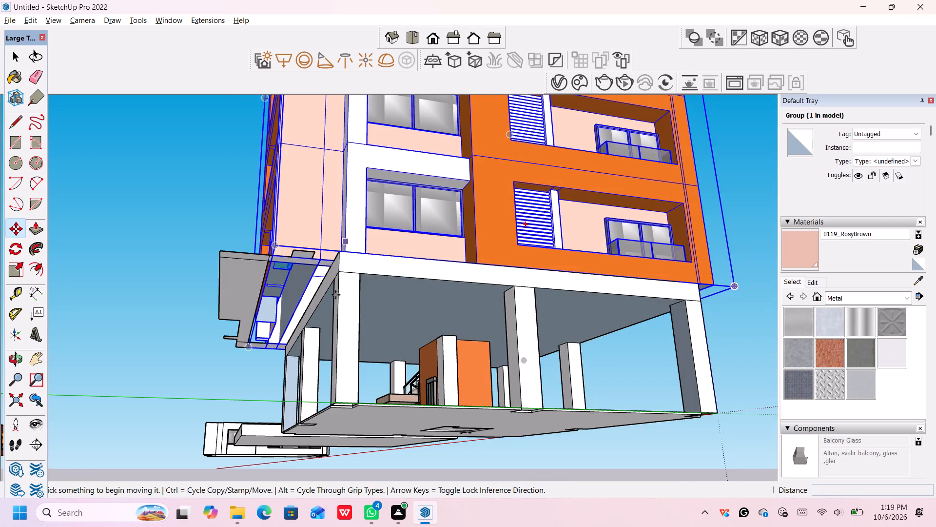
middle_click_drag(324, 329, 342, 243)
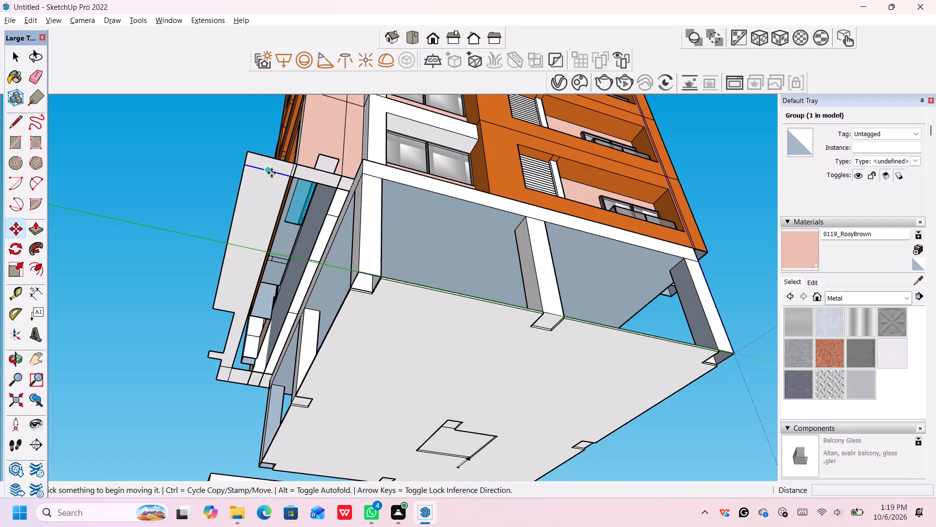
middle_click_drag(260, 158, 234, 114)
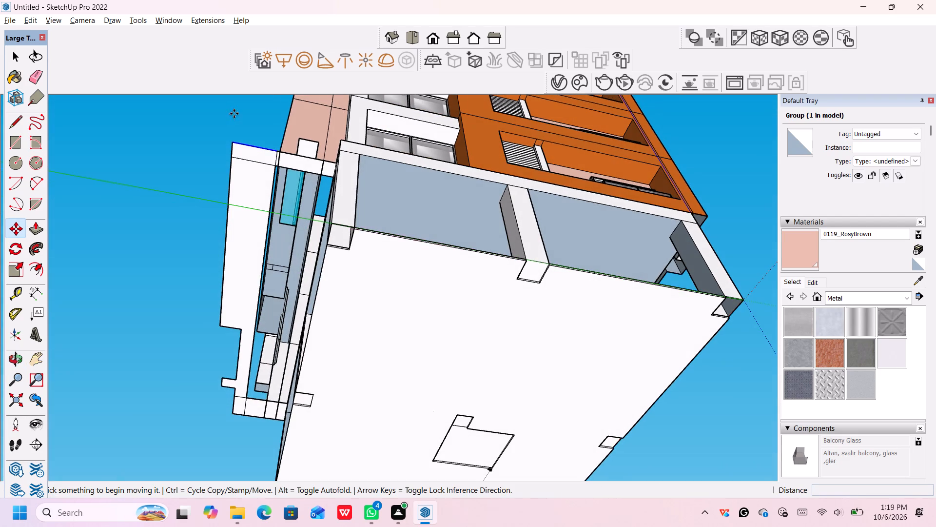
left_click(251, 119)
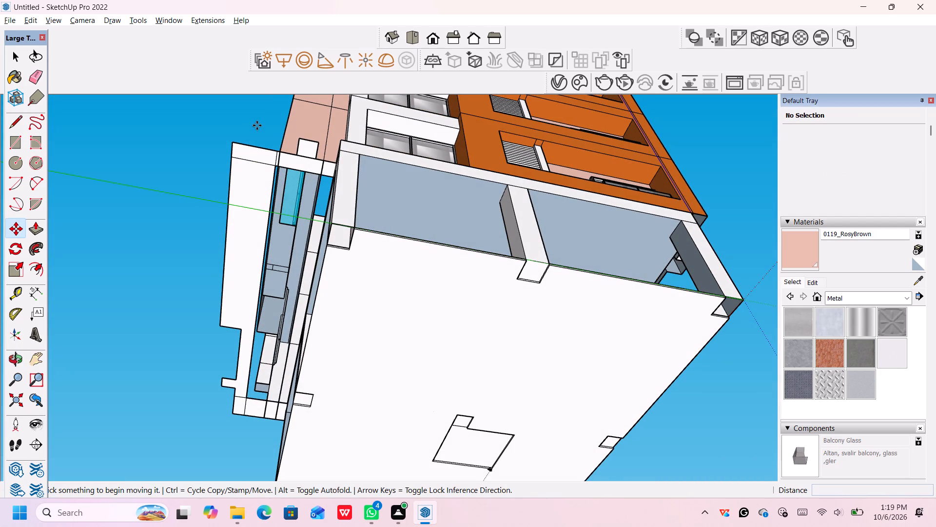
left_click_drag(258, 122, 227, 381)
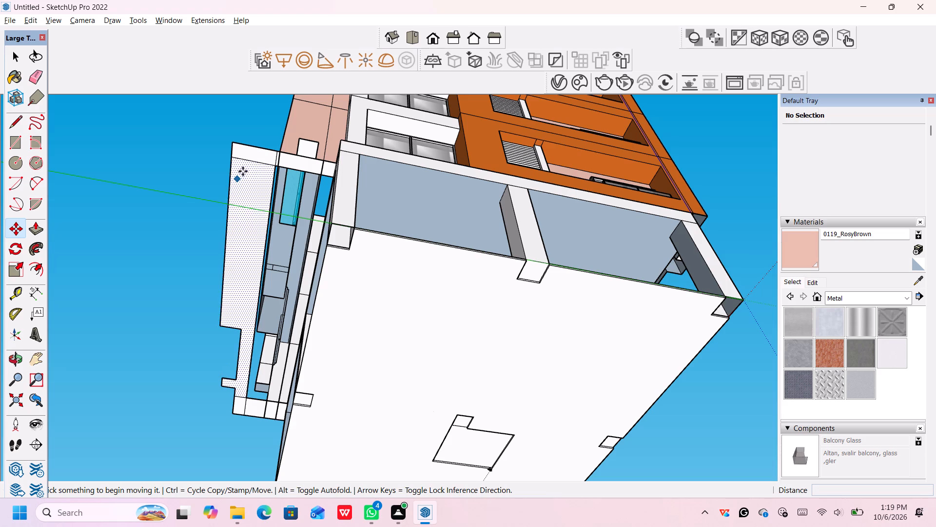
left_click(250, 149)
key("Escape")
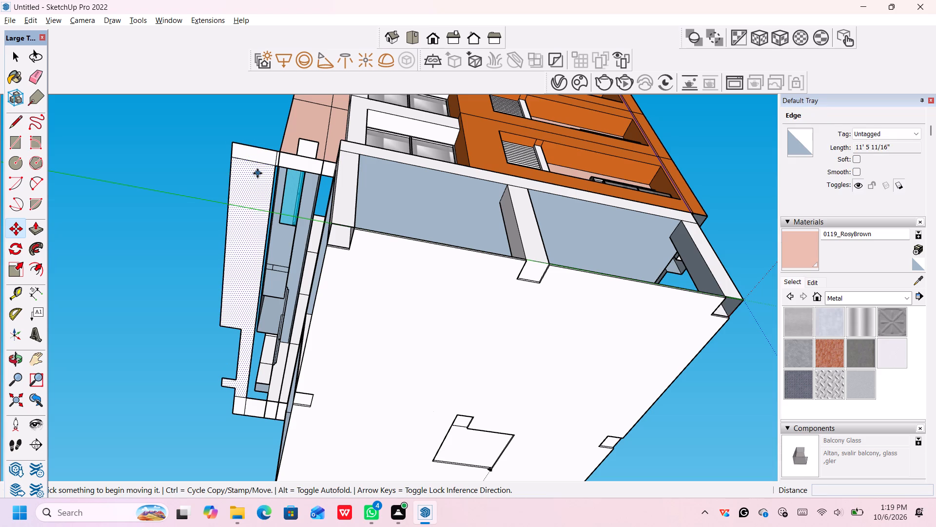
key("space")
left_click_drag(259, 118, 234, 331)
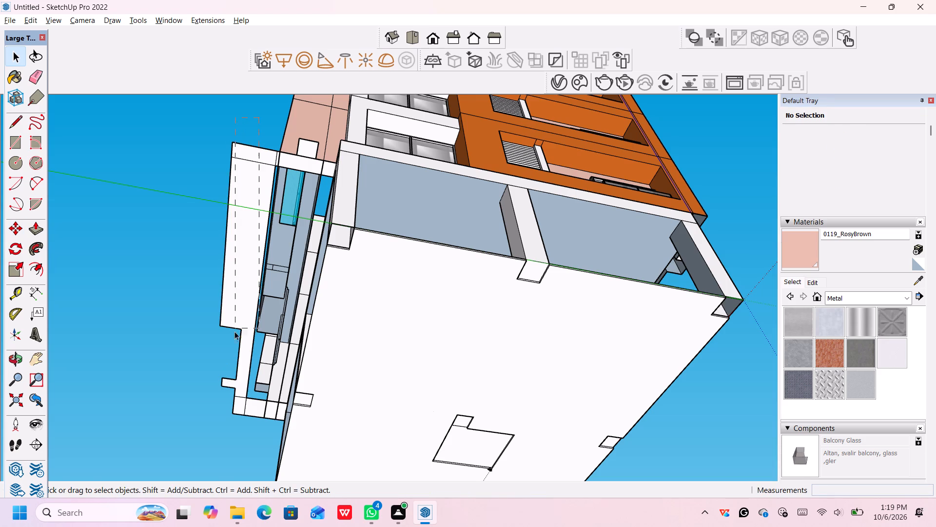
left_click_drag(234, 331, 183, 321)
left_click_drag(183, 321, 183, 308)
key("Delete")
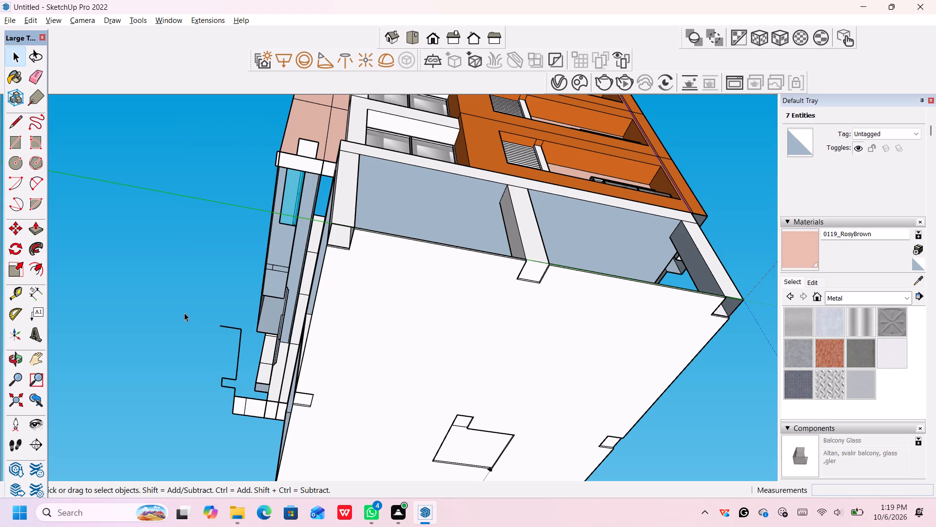
Select the leftover outline of the deleted floor face and check from the adjoining facades where it sits.
left_click_drag(241, 309, 219, 447)
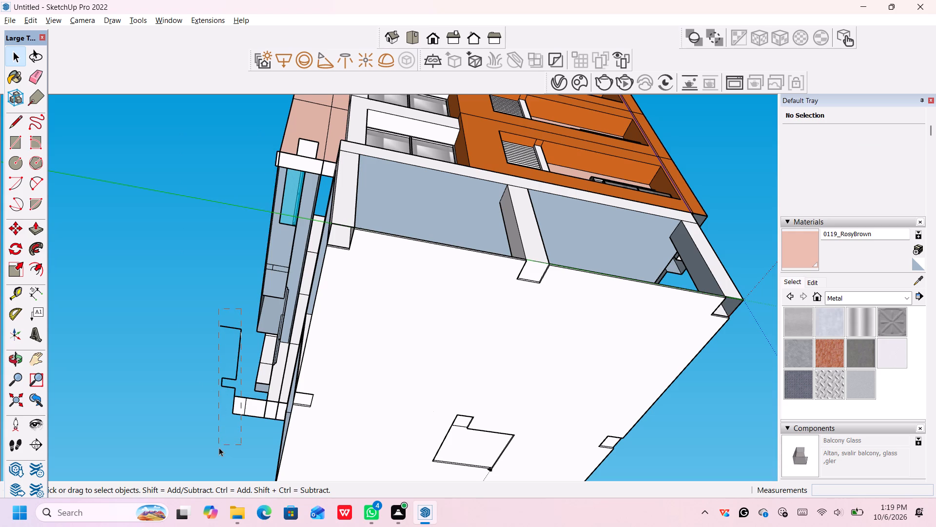
left_click_drag(219, 447, 219, 447)
middle_click_drag(247, 390, 287, 456)
middle_click_drag(246, 342, 366, 375)
middle_click_drag(304, 325, 408, 389)
middle_click_drag(312, 331, 368, 391)
middle_click_drag(352, 393, 434, 422)
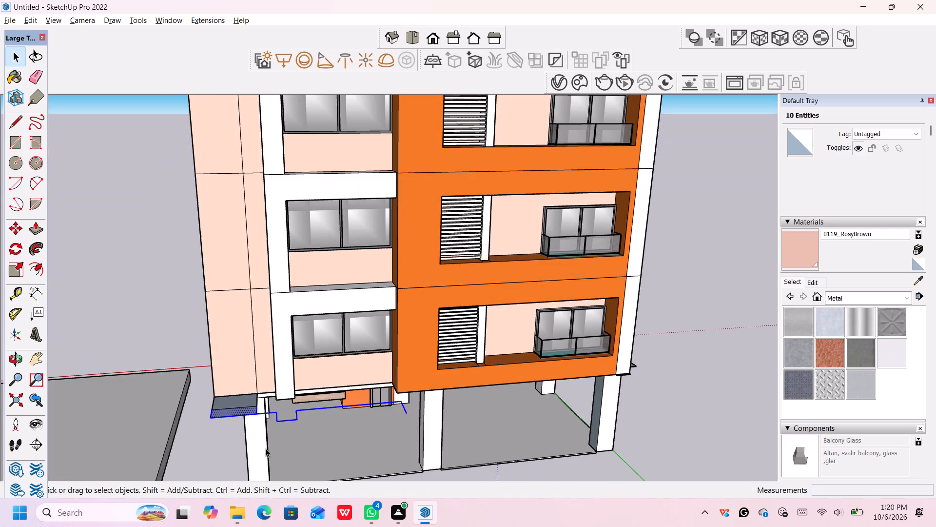
middle_click_drag(266, 448, 441, 394)
middle_click_drag(385, 398, 414, 391)
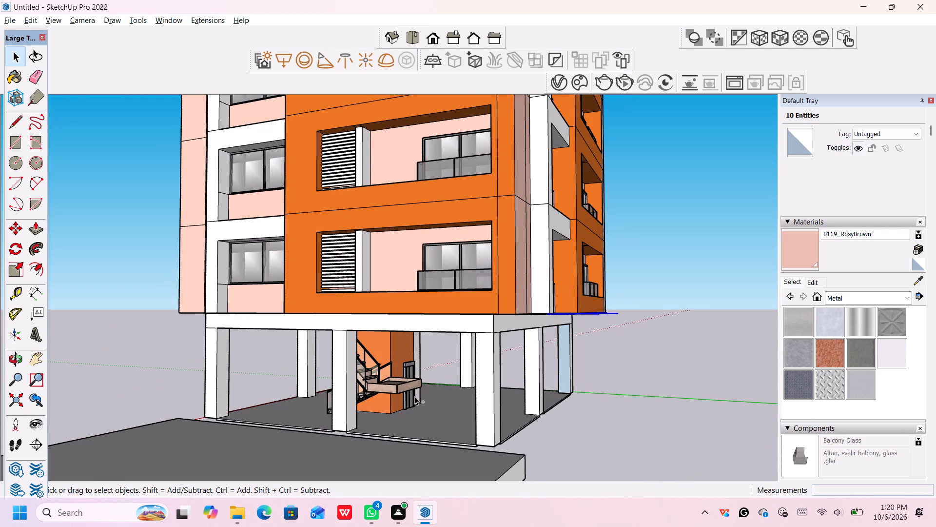
Undo the loose floor face deletion and the preceding moves of the upper-floor group.
key("ctrl+z")
key("ctrl+z")
key("ctrl+z")
key("ctrl+z")
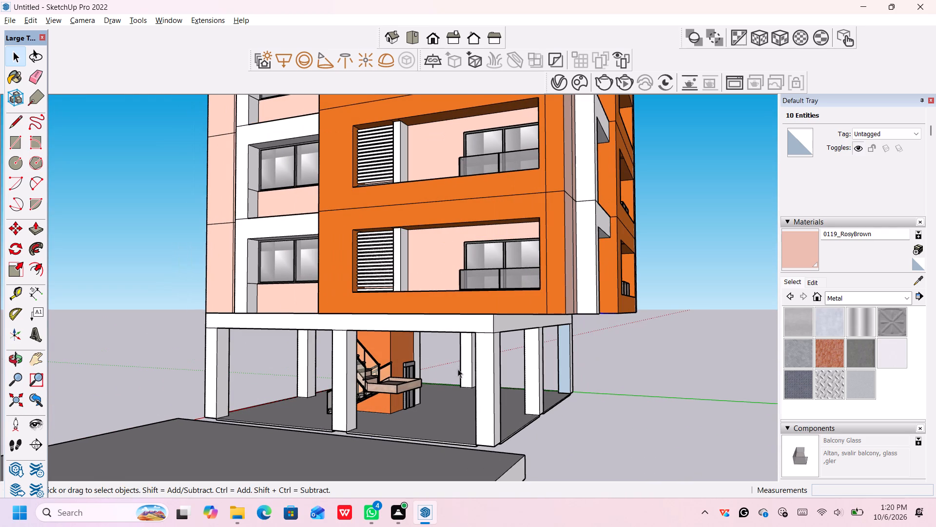
Examine from below, above and the adjoining facades how the upper floors and their loose floor faces sit over the ground-floor slab.
middle_click_drag(460, 354, 474, 371)
middle_click_drag(629, 385, 610, 350)
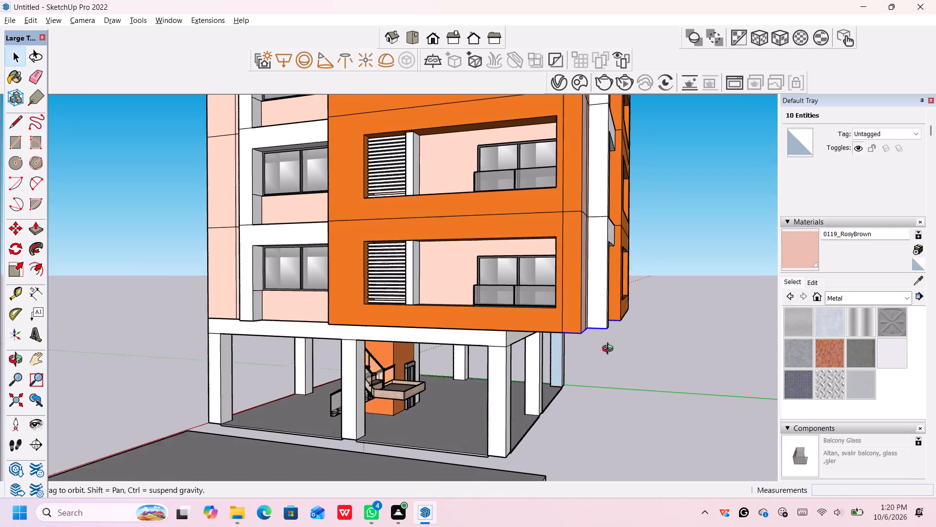
middle_click_drag(610, 350, 586, 248)
middle_click_drag(606, 266, 421, 278)
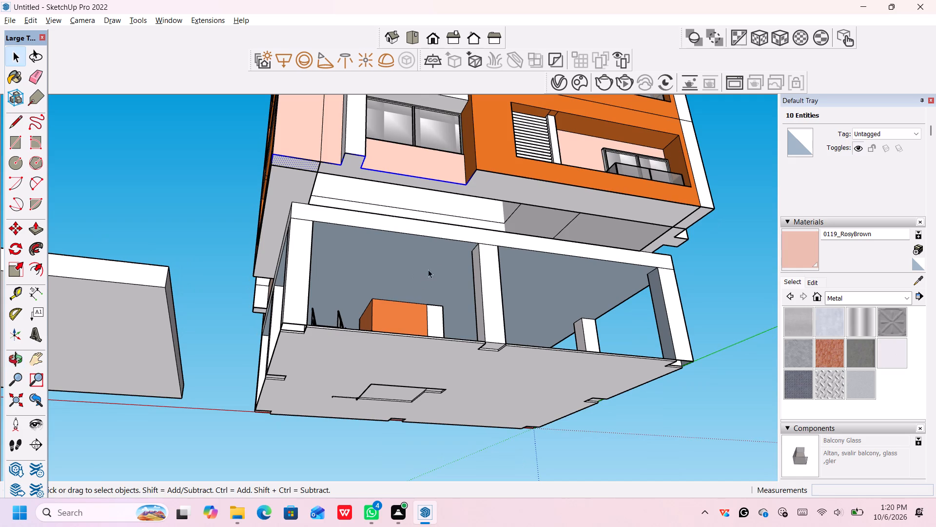
scroll(709, 182, "down", 1)
middle_click_drag(708, 184, 701, 262)
scroll(702, 241, "down", 4)
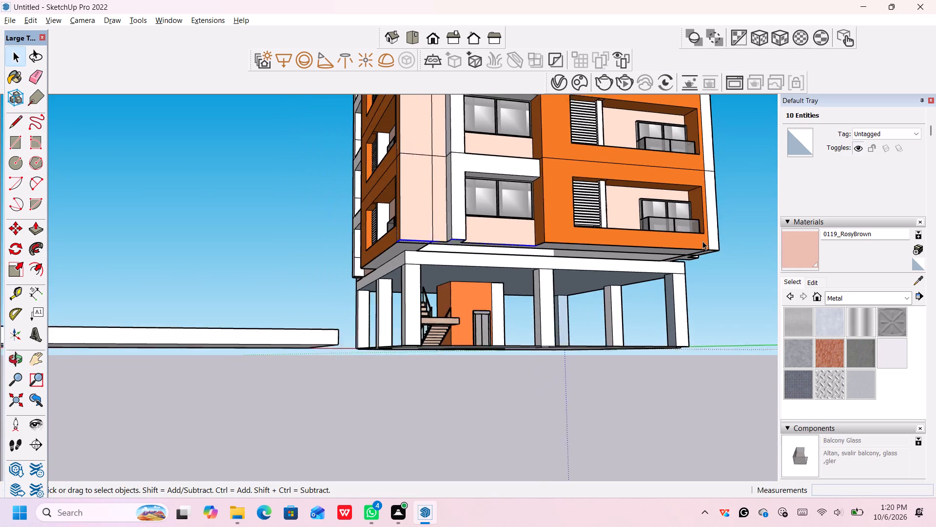
scroll(702, 241, "down", 2)
middle_click_drag(734, 193, 564, 182)
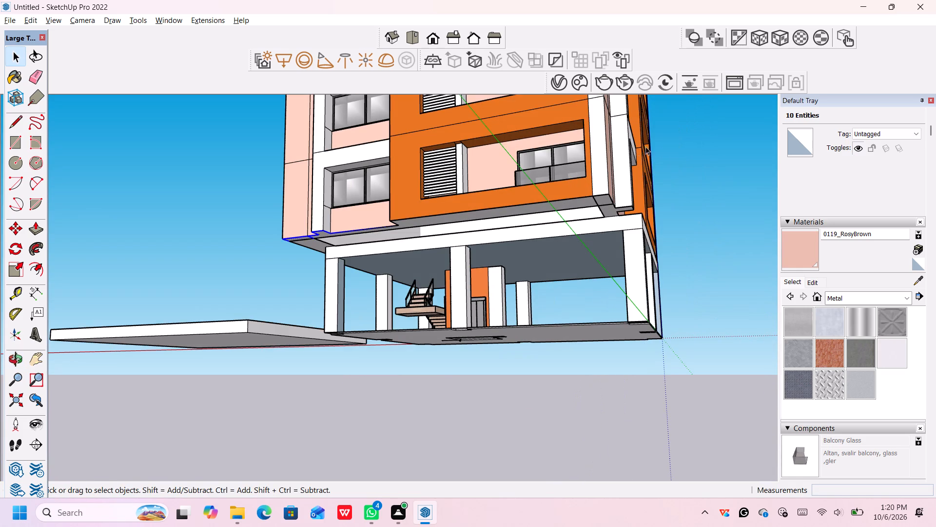
middle_click_drag(646, 148, 379, 365)
scroll(471, 345, "down", 9)
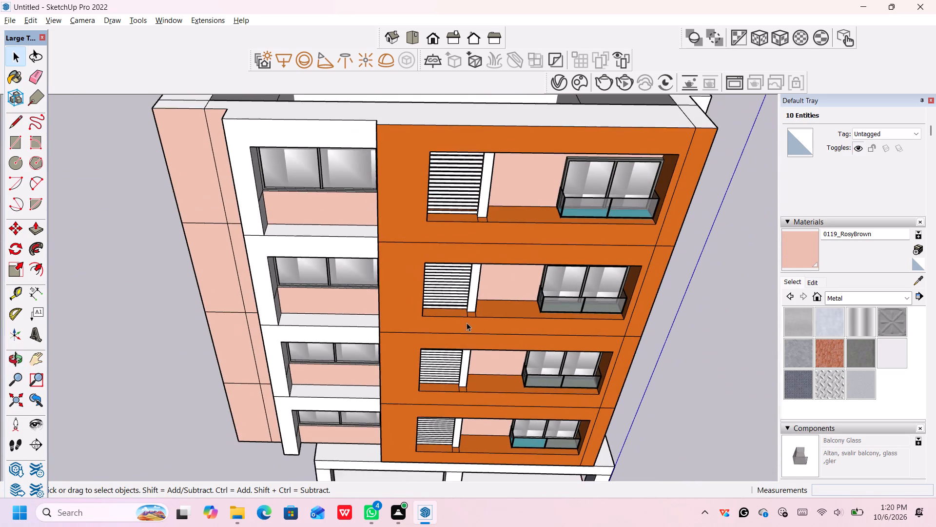
scroll(467, 323, "down", 3)
middle_click_drag(572, 355, 160, 286)
middle_click_drag(162, 288, 181, 294)
middle_click(185, 294)
middle_click(187, 294)
scroll(190, 291, "down", 4)
middle_click_drag(280, 326, 283, 288)
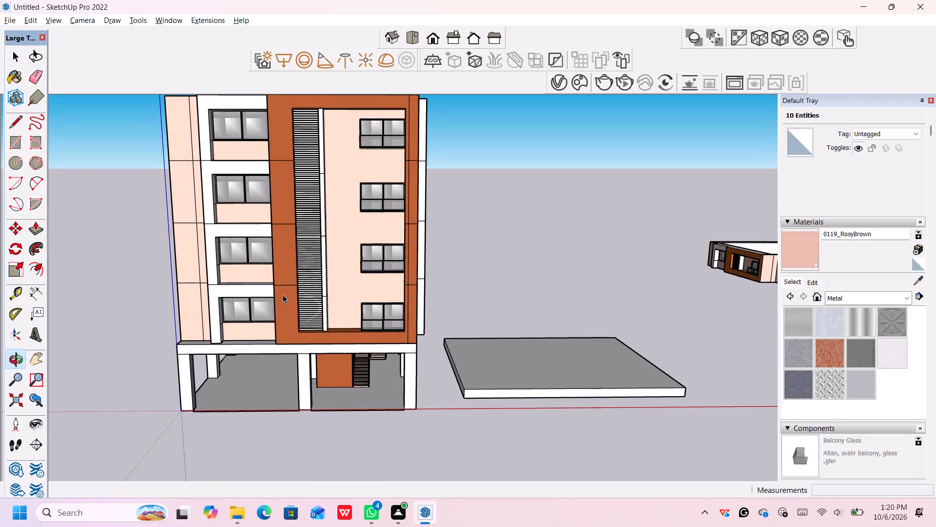
scroll(285, 289, "down", 1)
middle_click_drag(290, 298, 283, 220)
middle_click_drag(285, 225, 295, 238)
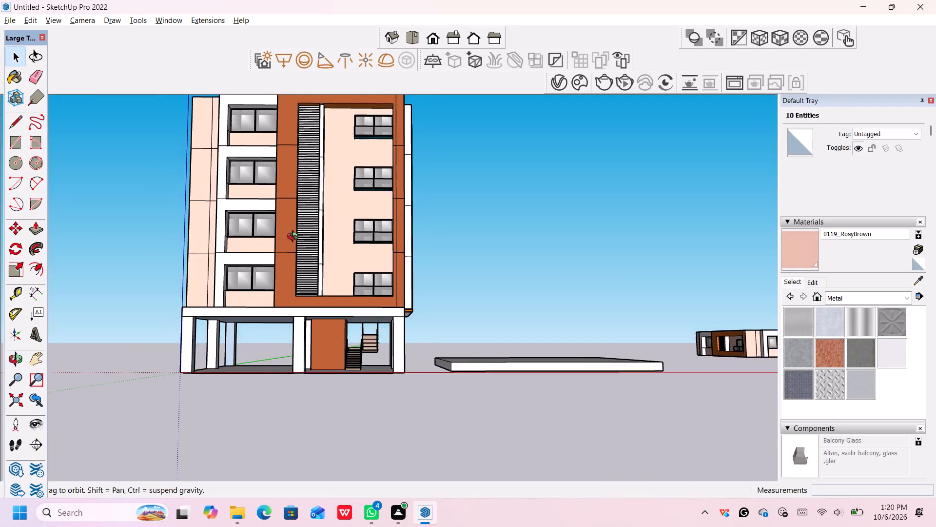
middle_click_drag(295, 238, 302, 238)
scroll(414, 159, "down", 4)
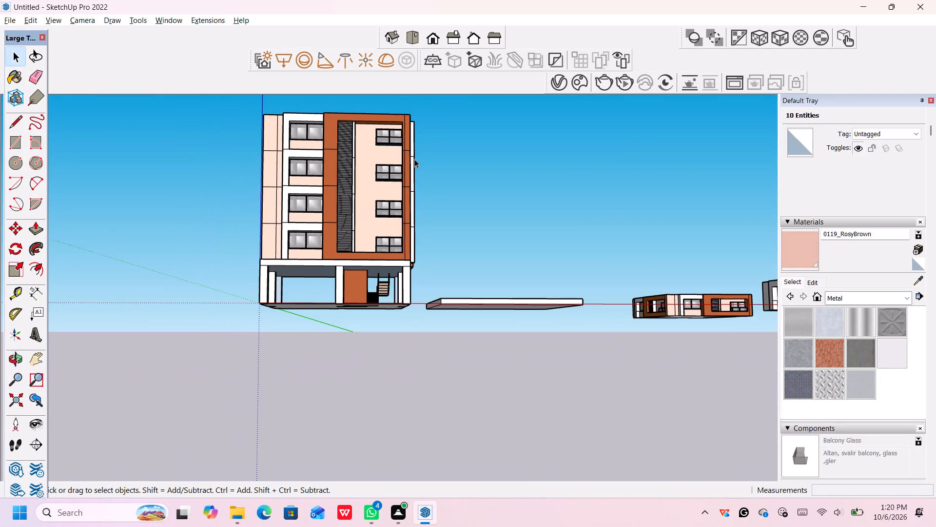
Combine the upper-floor group and the loose floor faces along its underside into one group.
left_click_drag(454, 103, 240, 243)
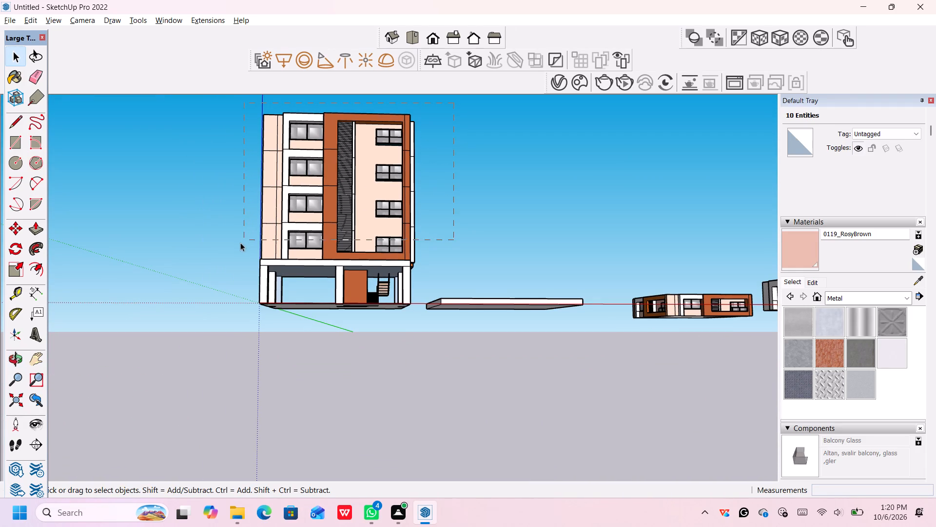
left_click_drag(240, 243, 237, 258)
middle_click_drag(355, 232, 355, 235)
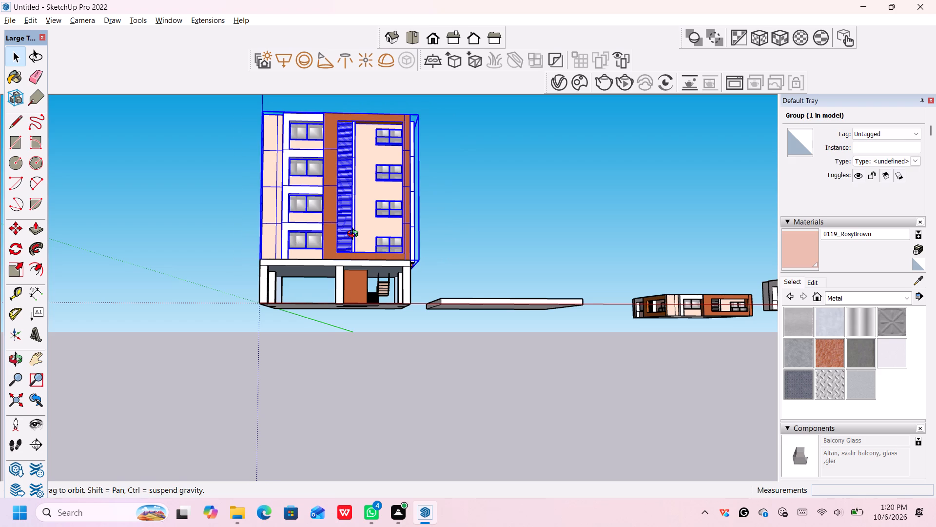
middle_click_drag(355, 235, 269, 317)
middle_click_drag(434, 239, 102, 315)
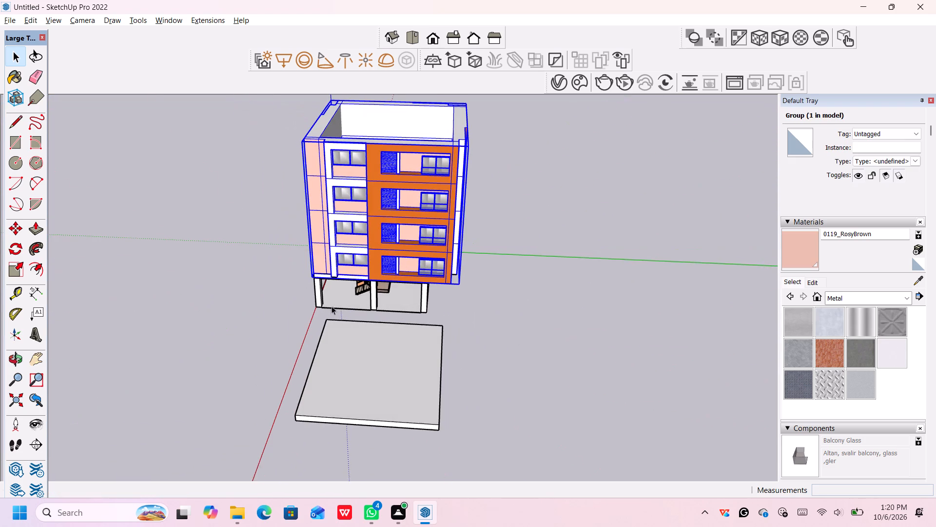
middle_click_drag(470, 291, 297, 155)
middle_click_drag(403, 273, 350, 168)
scroll(451, 267, "up", 3)
scroll(393, 216, "up", 6)
middle_click_drag(398, 213, 397, 212)
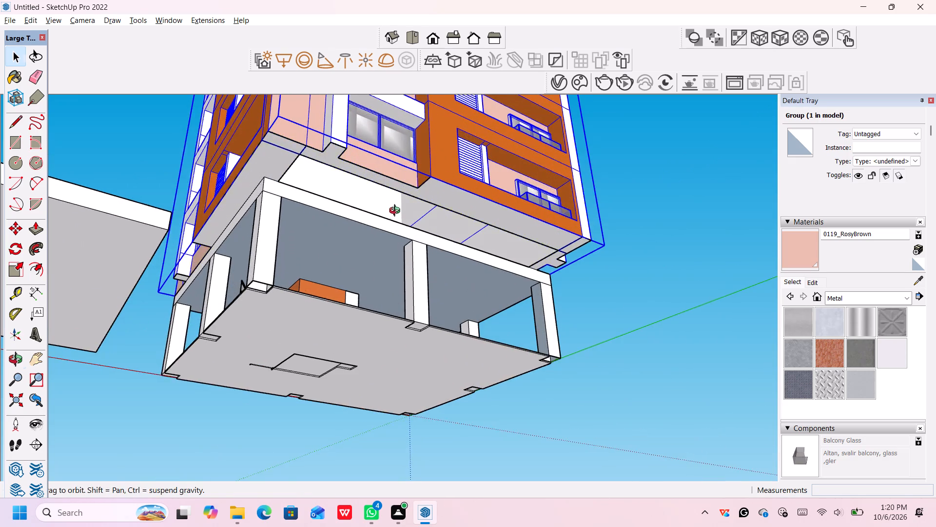
middle_click_drag(397, 212, 394, 168)
scroll(393, 172, "up", 4)
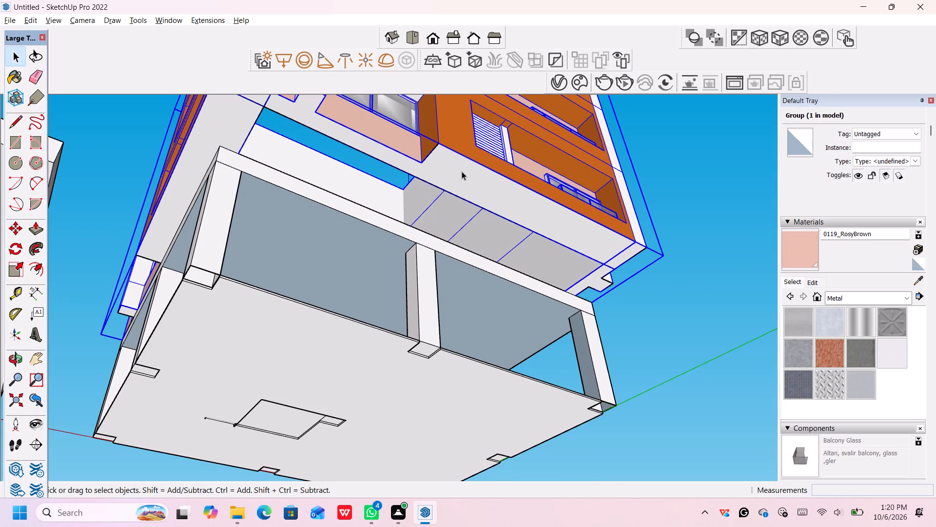
left_click(462, 177, "ctrl")
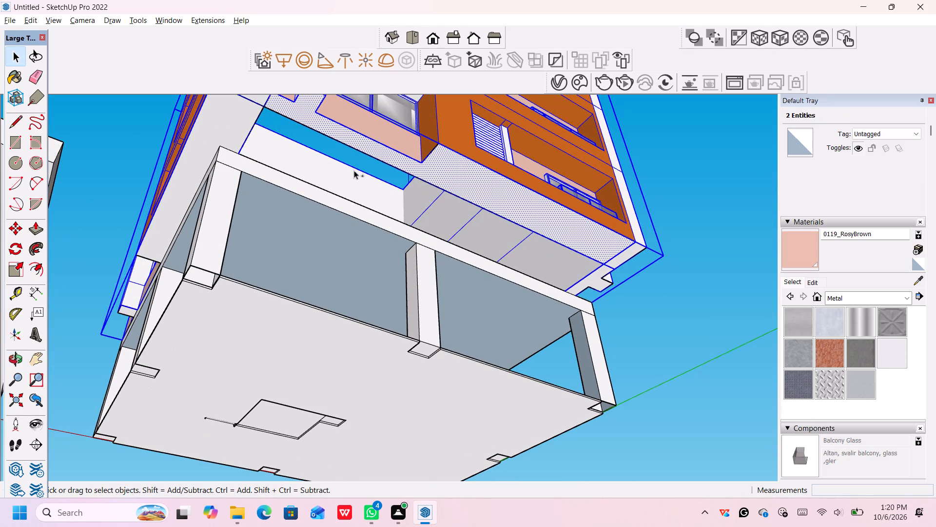
left_click(225, 129, "ctrl")
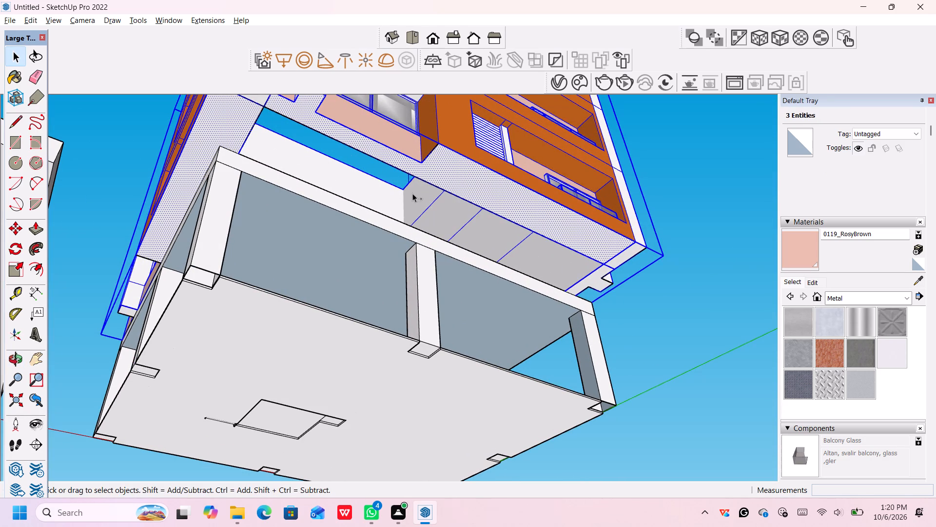
left_click(448, 212, "ctrl")
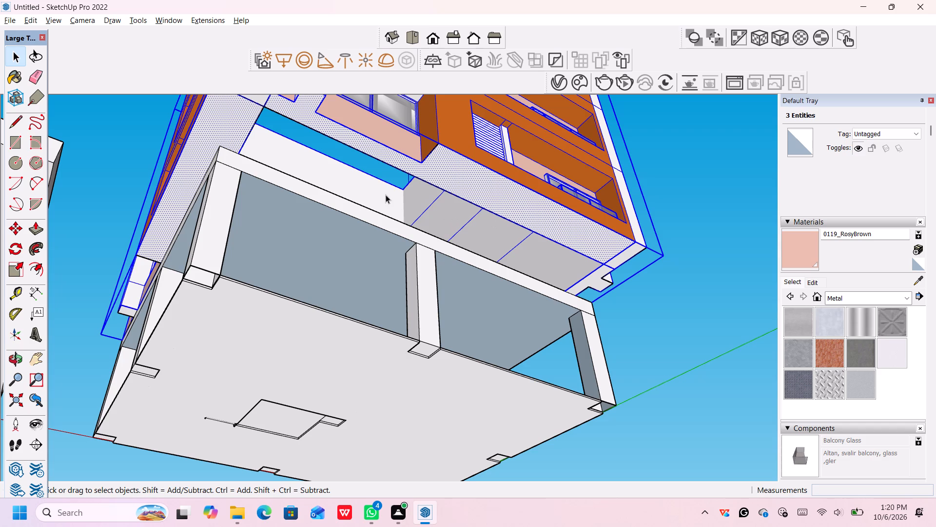
middle_click_drag(127, 234, 27, 224)
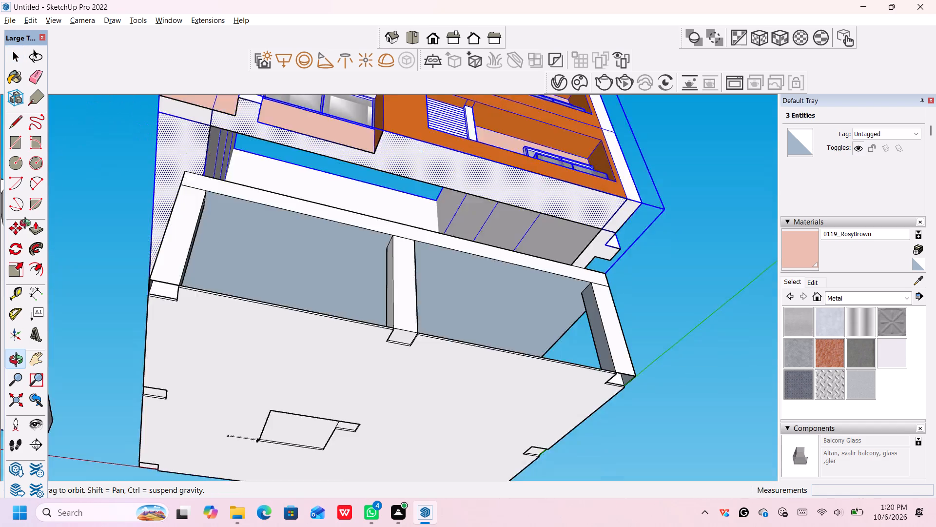
middle_click_drag(27, 224, 14, 232)
left_click(610, 190, "ctrl")
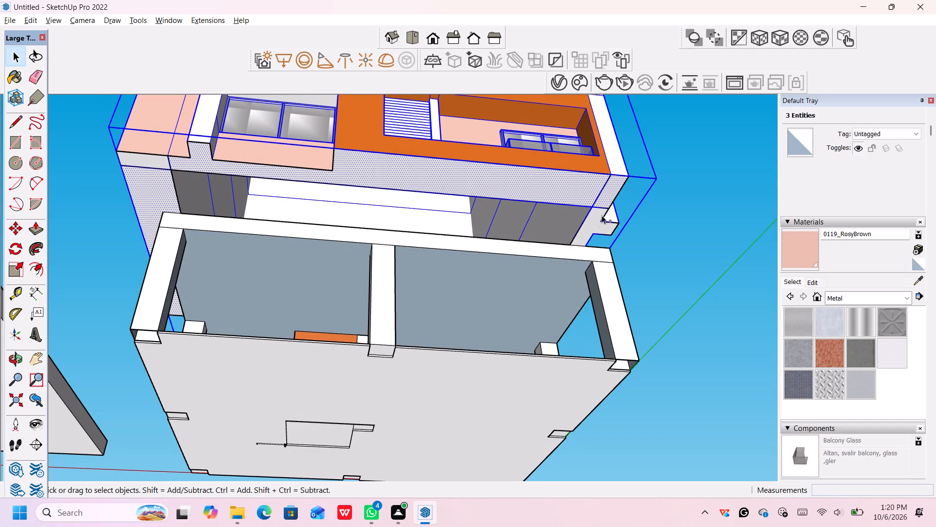
left_click(597, 221, "ctrl")
middle_click_drag(613, 203, 363, 230, "ctrl")
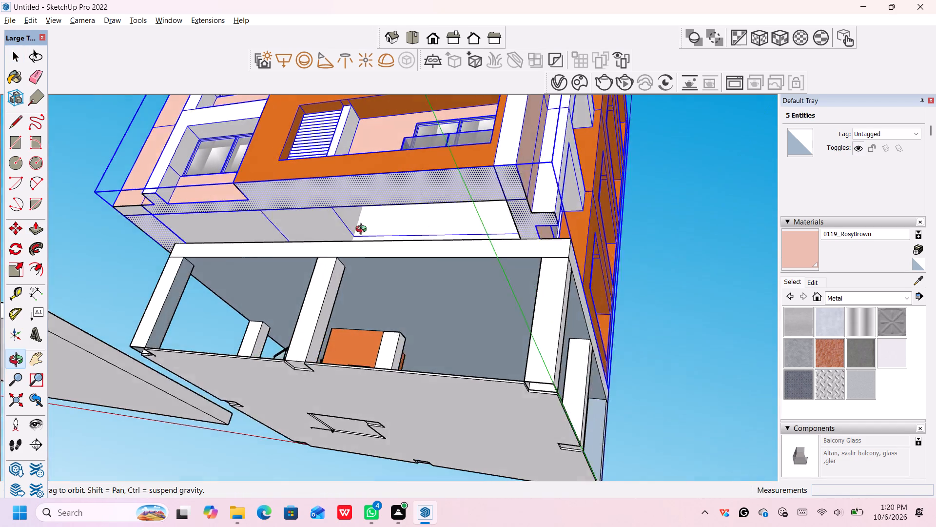
middle_click_drag(363, 230, 362, 231, "ctrl")
right_click(536, 182)
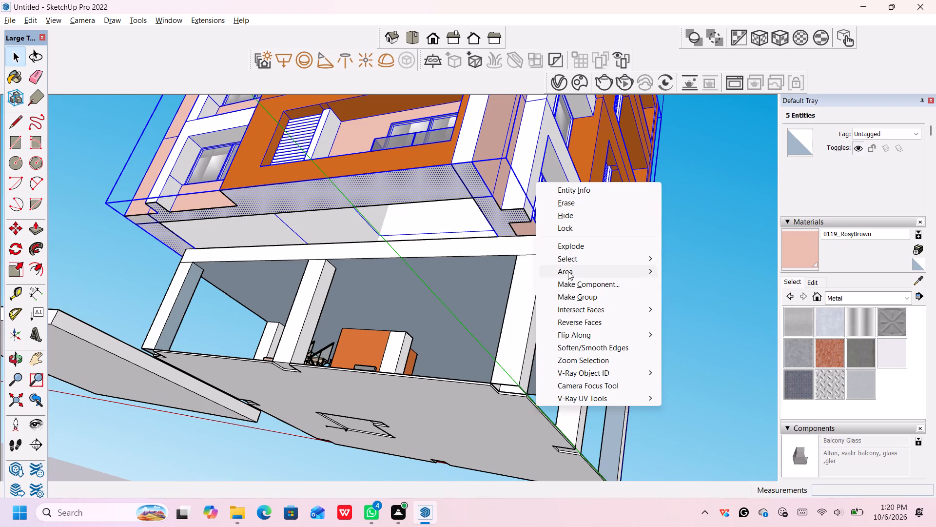
left_click(581, 295)
middle_click_drag(452, 204, 452, 206)
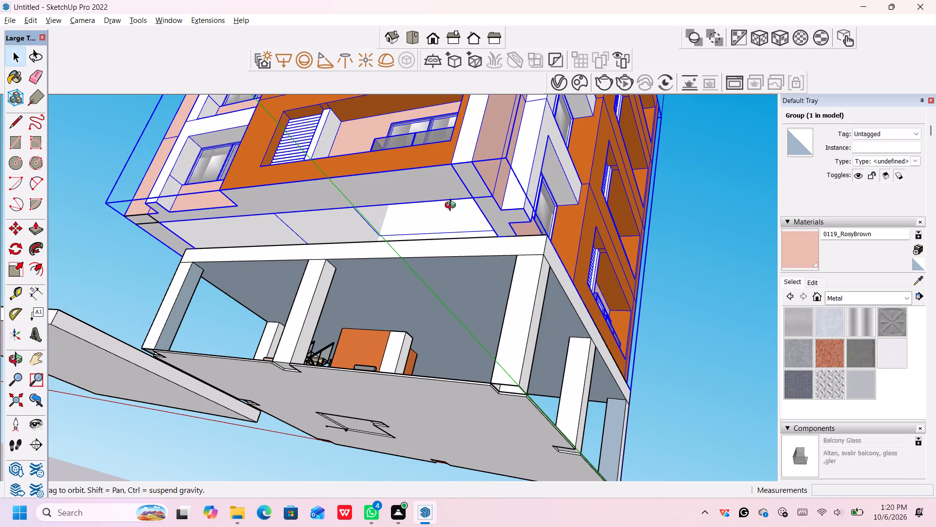
Copy the combined upper-floor group from the building out to the open ground beside the detached single-floor models.
middle_click_drag(452, 206, 471, 312)
scroll(446, 276, "down", 9)
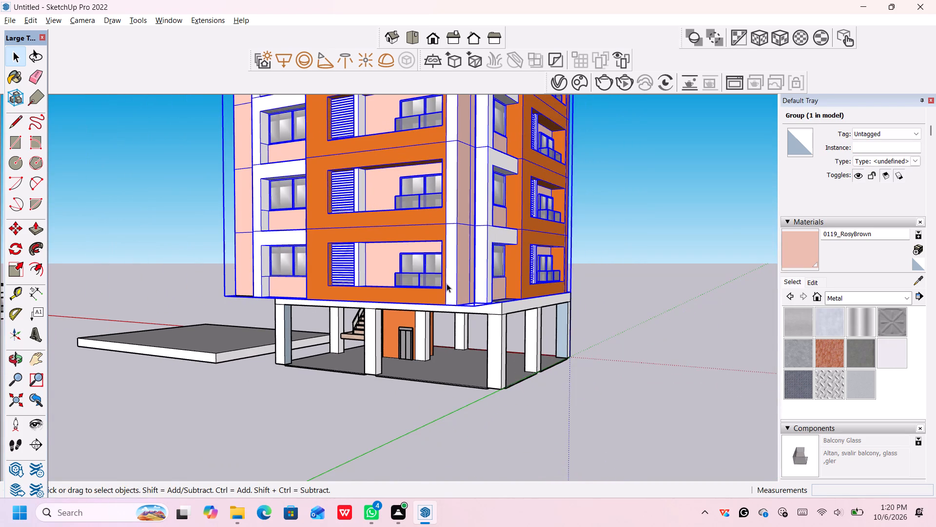
middle_click_drag(447, 284, 586, 297)
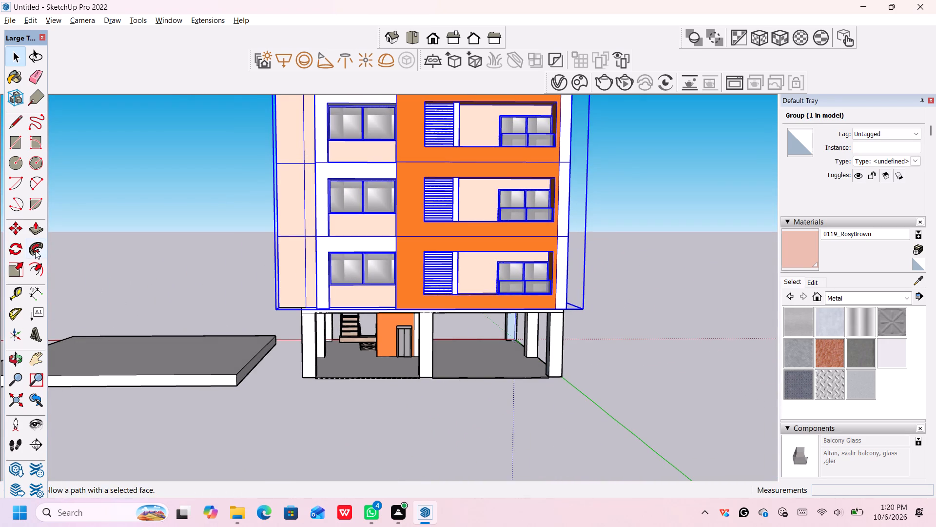
left_click(16, 228)
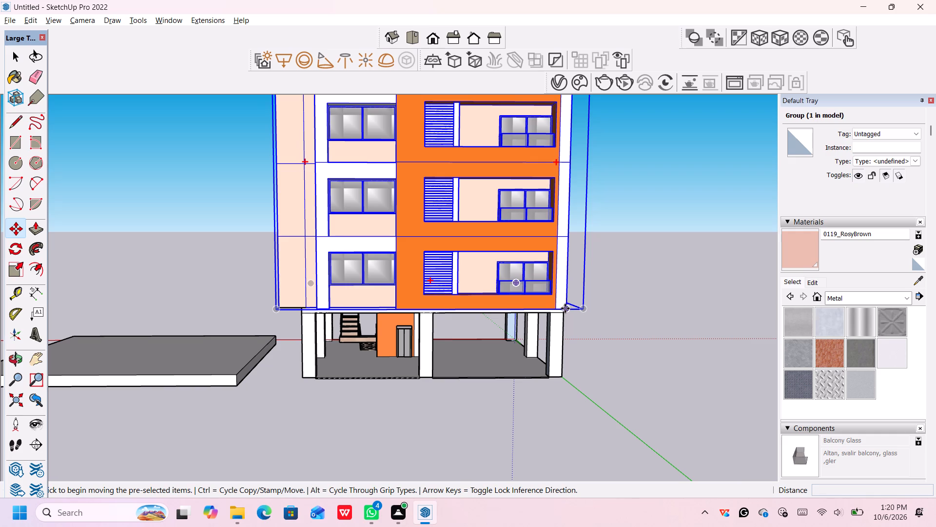
left_click(565, 308)
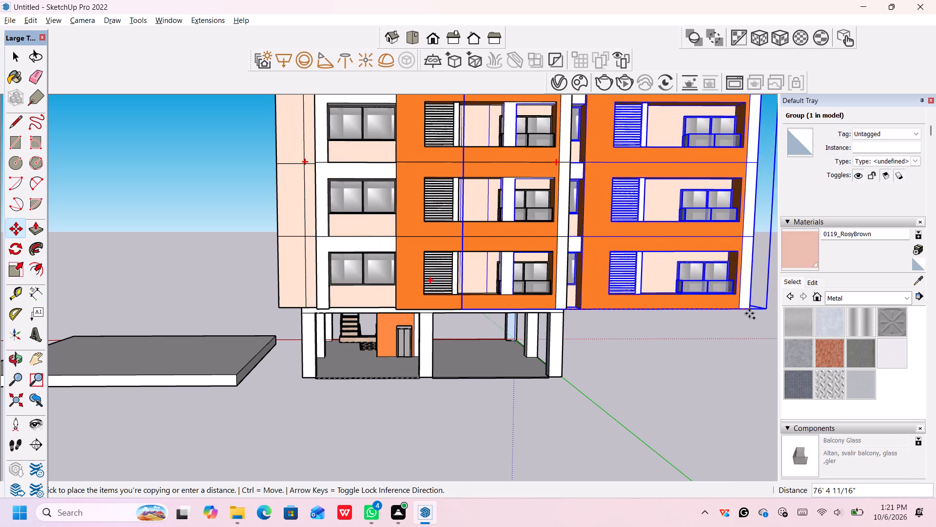
scroll(749, 313, "down", 6)
middle_click_drag(735, 322, 496, 320)
scroll(497, 320, "up", 1)
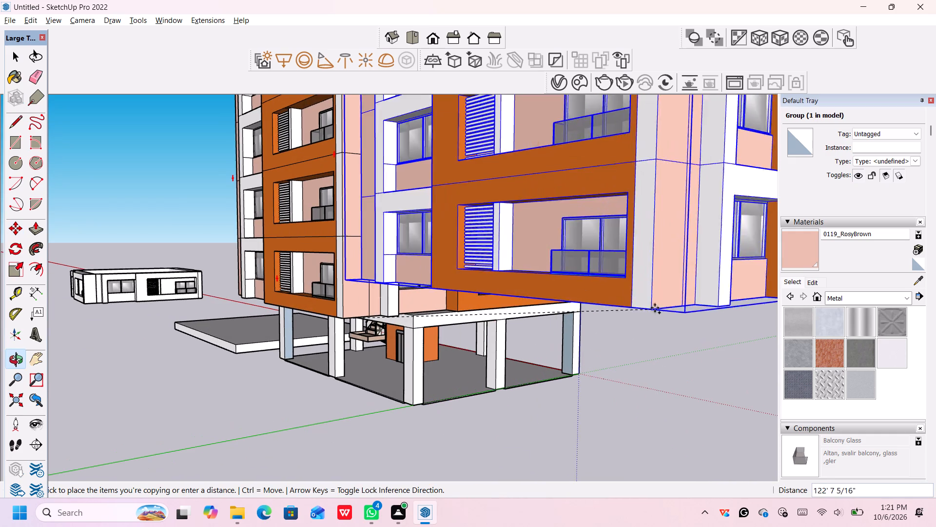
scroll(701, 405, "down", 19)
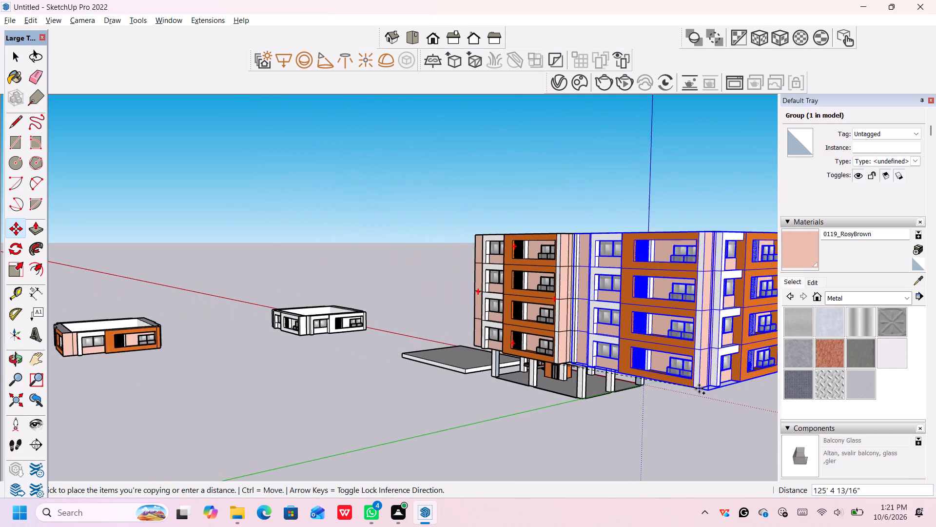
scroll(699, 388, "down", 7)
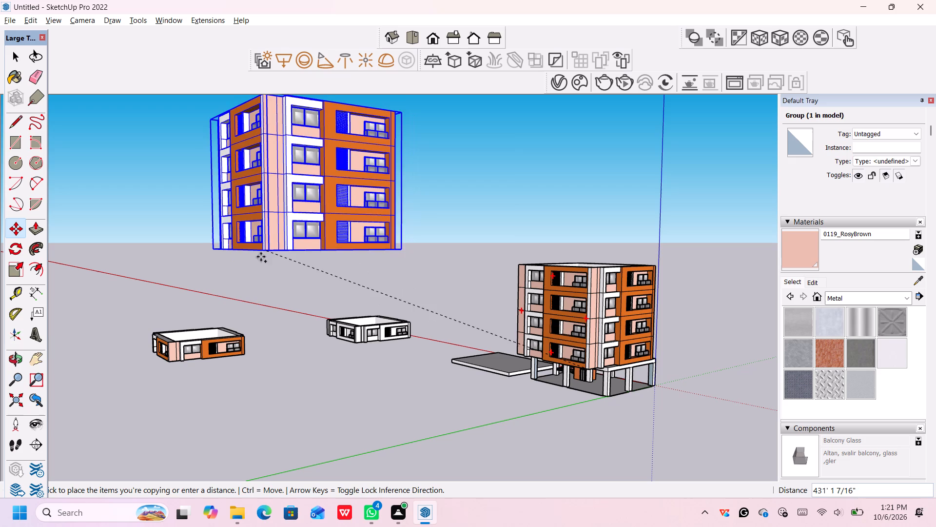
left_click(233, 312)
Examine from all four sides how the upper floors sit and overhang on the columned ground-floor slab.
scroll(447, 328, "down", 5)
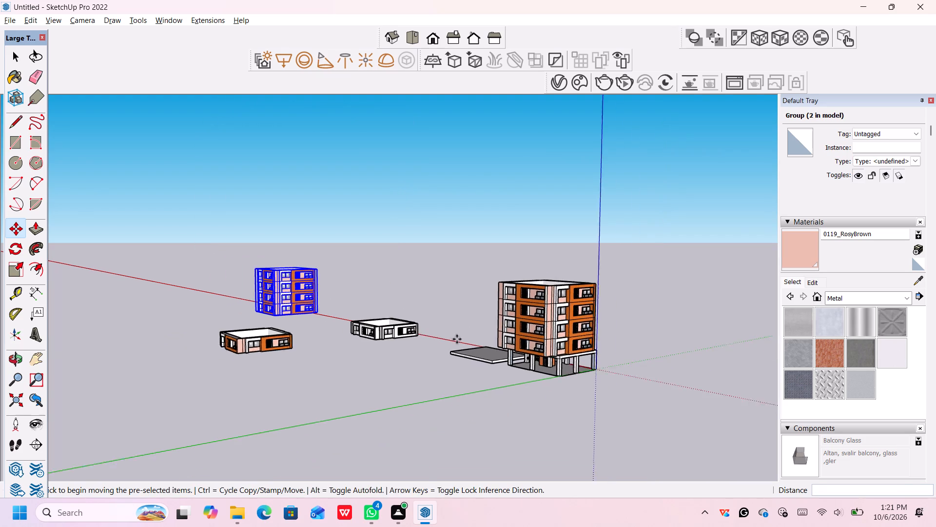
middle_click_drag(525, 368, 653, 334)
middle_click_drag(485, 331, 616, 336)
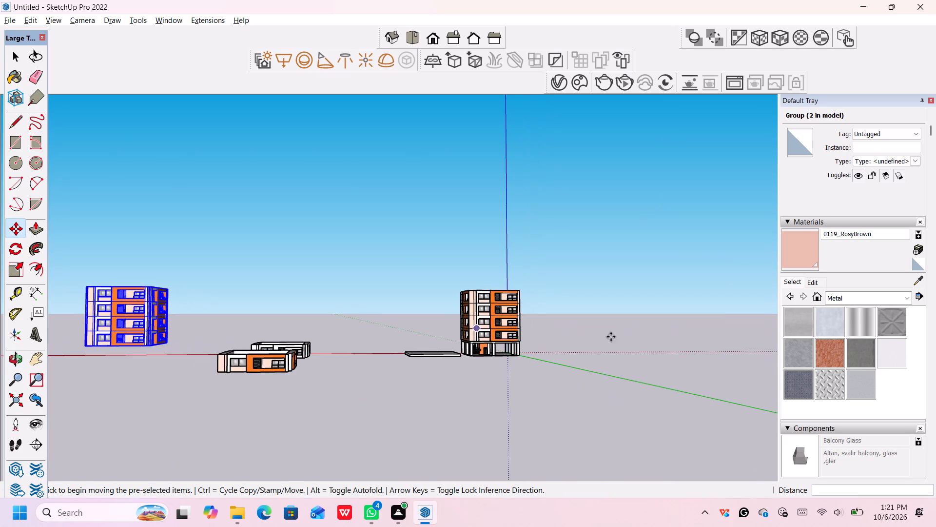
scroll(510, 317, "up", 12)
scroll(508, 348, "down", 1)
scroll(508, 348, "up", 11)
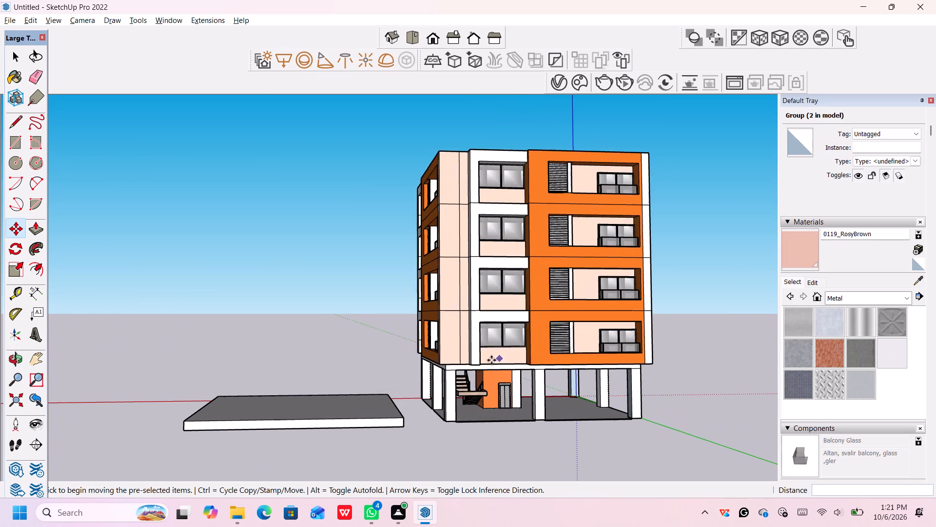
middle_click_drag(455, 378, 613, 362)
scroll(476, 362, "up", 8)
middle_click_drag(467, 363, 467, 363)
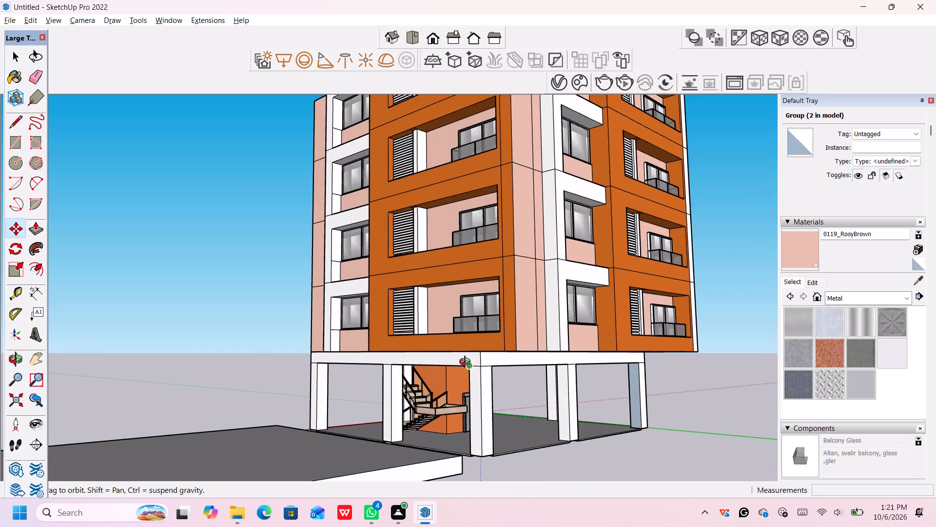
middle_click_drag(467, 363, 630, 361)
middle_click_drag(366, 375, 377, 374)
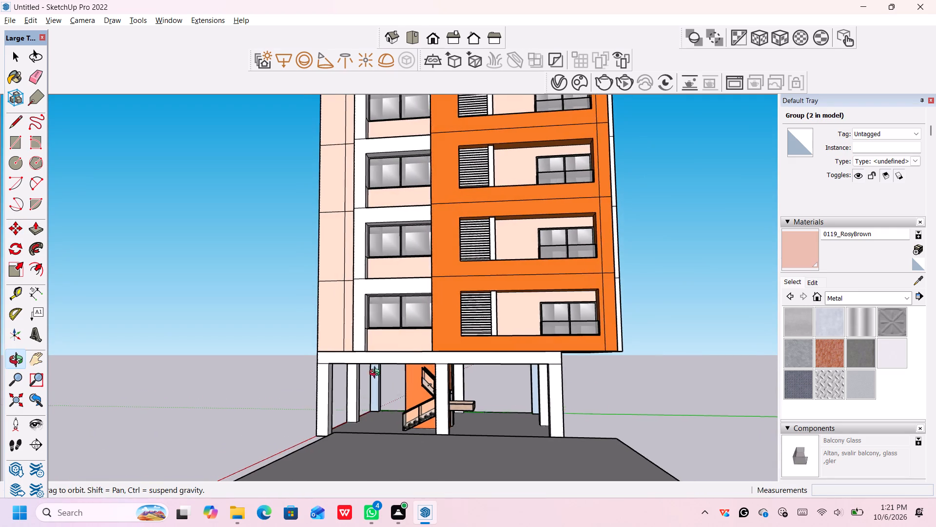
middle_click_drag(377, 374, 557, 366)
middle_click_drag(365, 358, 552, 360)
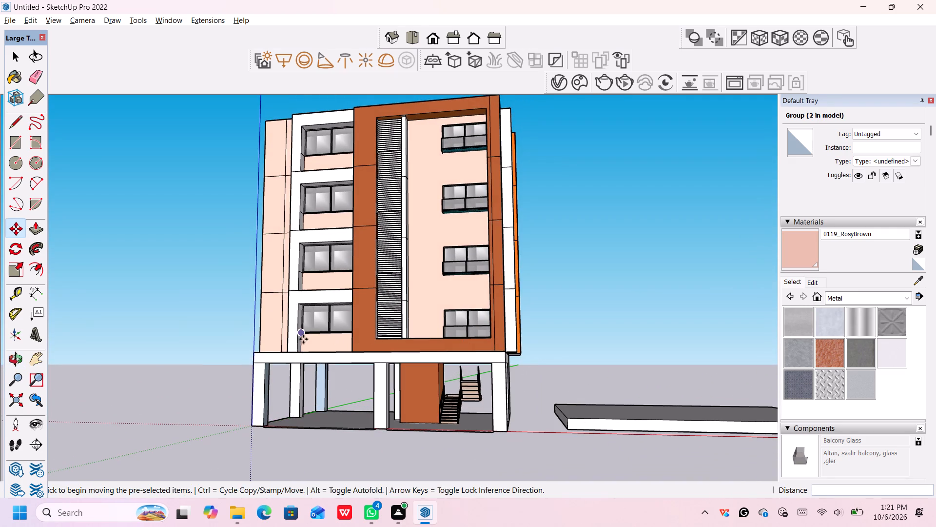
middle_click_drag(302, 341, 489, 365)
scroll(350, 358, "up", 6)
middle_click_drag(318, 371, 318, 372)
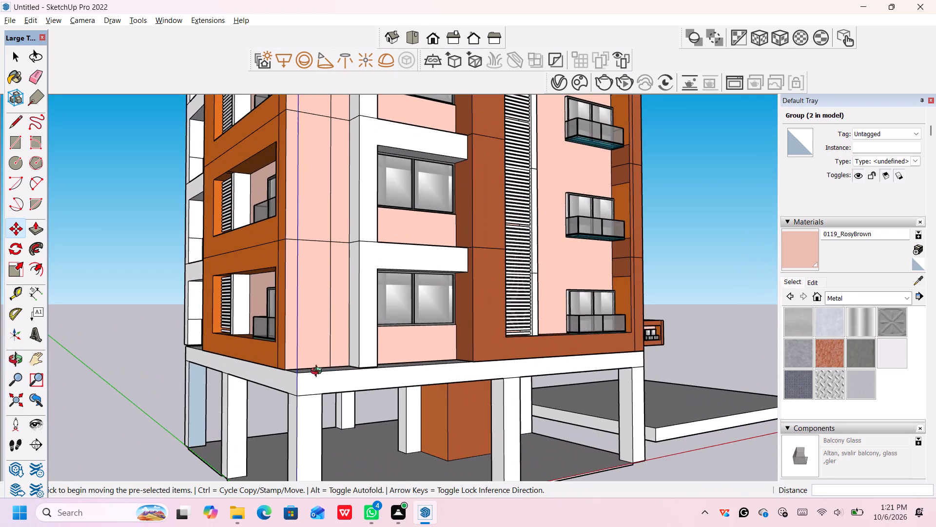
middle_click_drag(318, 372, 455, 338)
scroll(379, 350, "down", 5)
middle_click_drag(347, 356, 437, 392)
Move the building's upper-floor group about 14' 3" along the green axis so it overhangs both ends of the ground-floor slab.
left_click(345, 356)
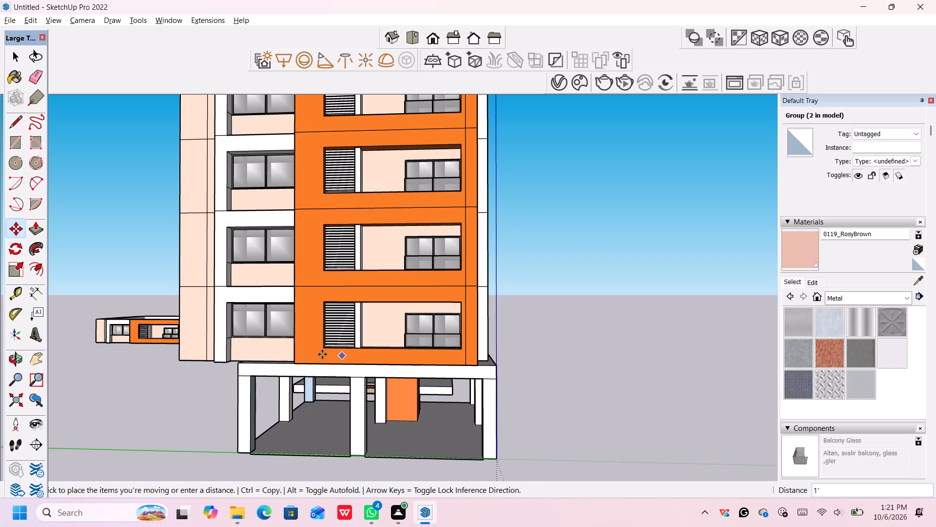
key("space")
left_click(323, 351)
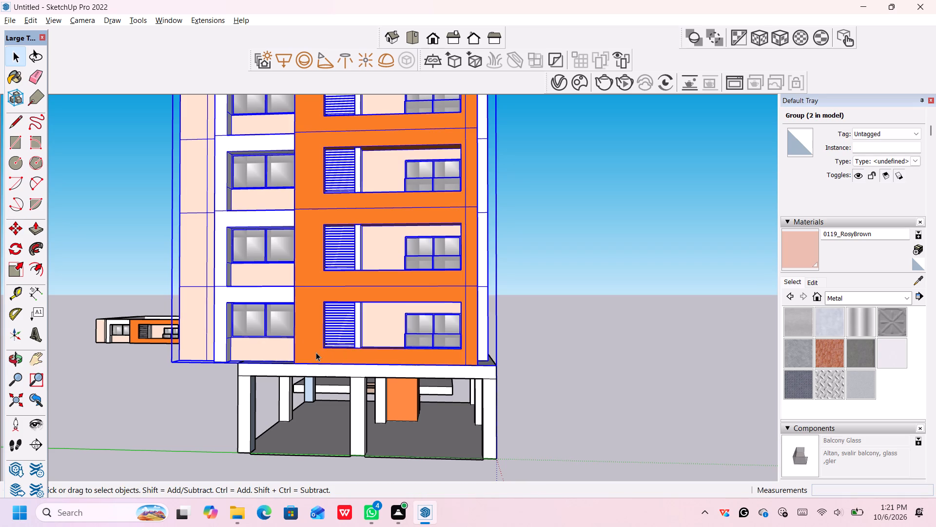
right_click(316, 352)
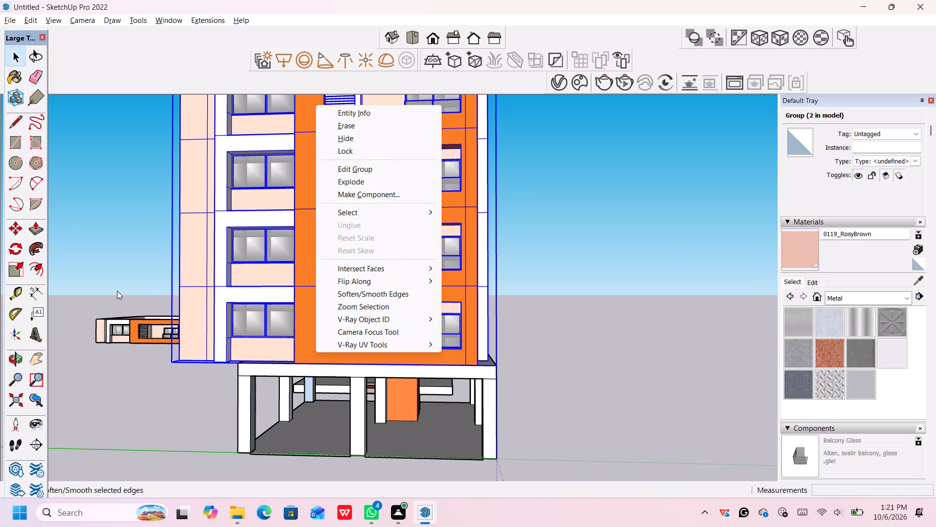
left_click(15, 229)
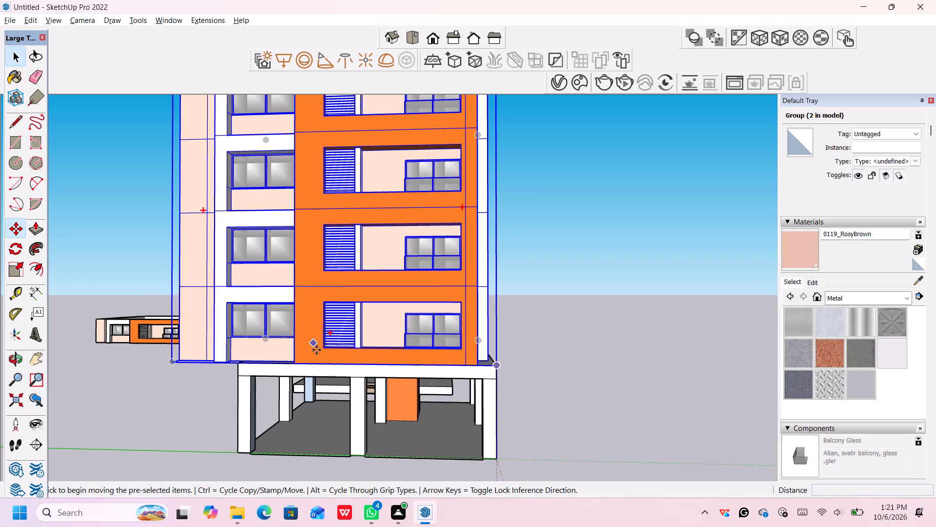
left_click(296, 362)
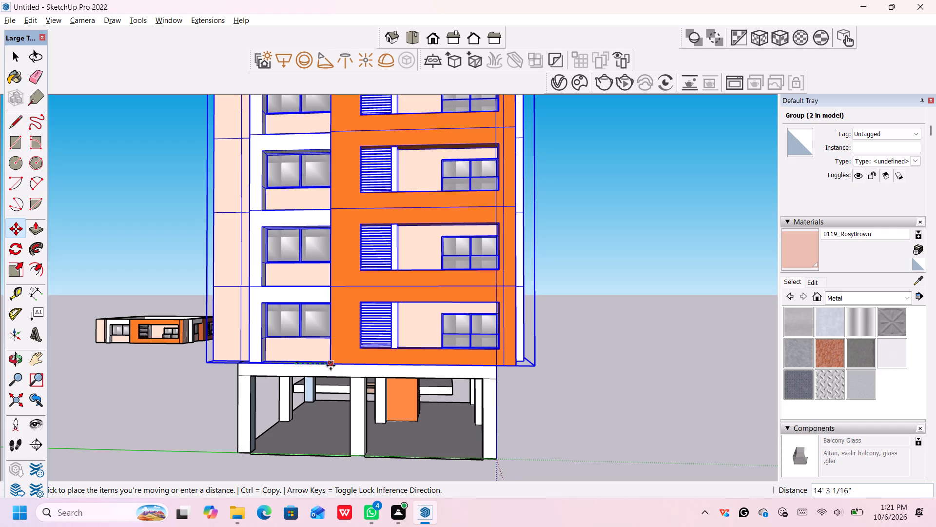
left_click(331, 365)
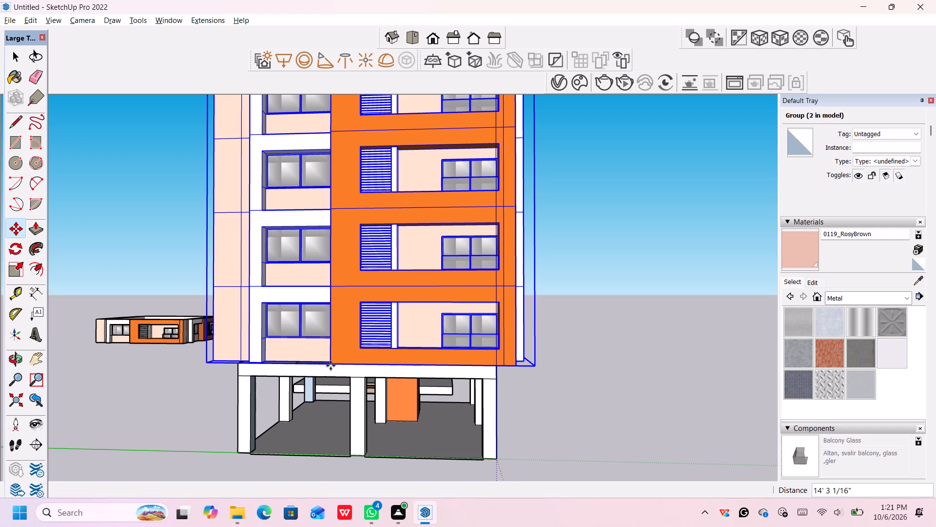
Move the upper-floor group about 7' along the red axis, outward over the ground-floor slab's edge.
scroll(461, 390, "down", 3)
middle_click_drag(534, 385, 457, 468)
middle_click(457, 468)
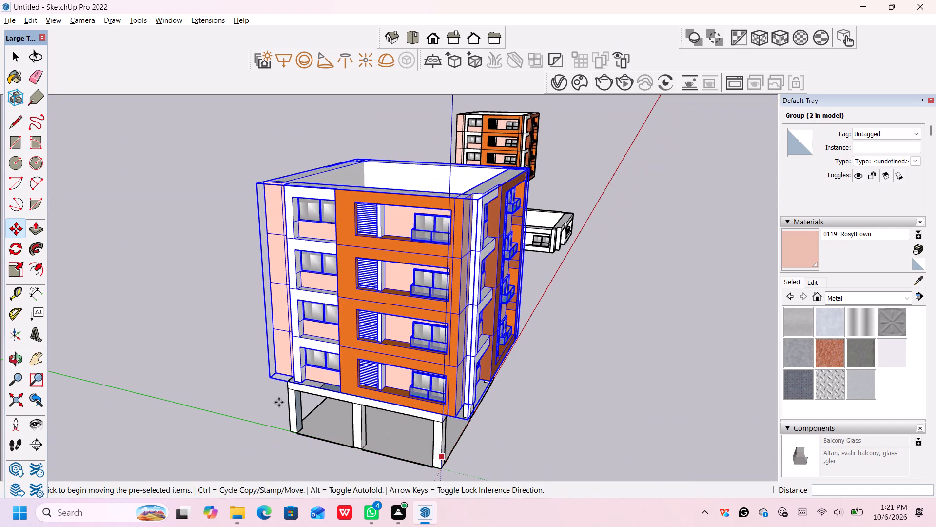
middle_click_drag(273, 393, 303, 437)
scroll(331, 406, "up", 7)
middle_click_drag(348, 398, 401, 425)
scroll(400, 415, "up", 3)
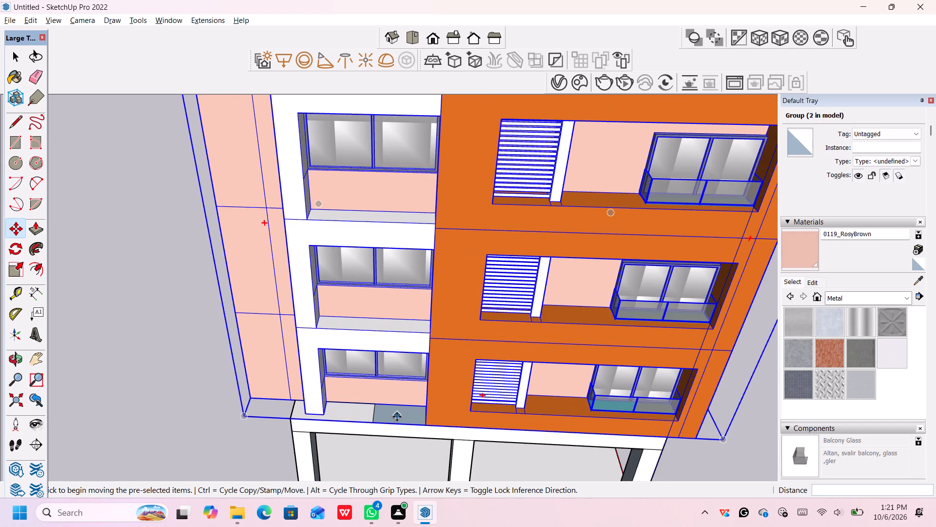
middle_click_drag(397, 417, 457, 426)
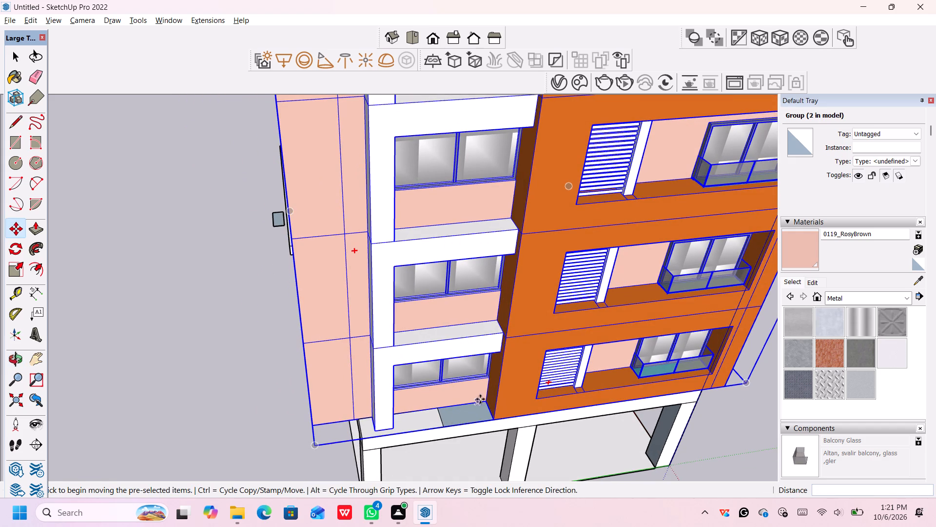
left_click(487, 402)
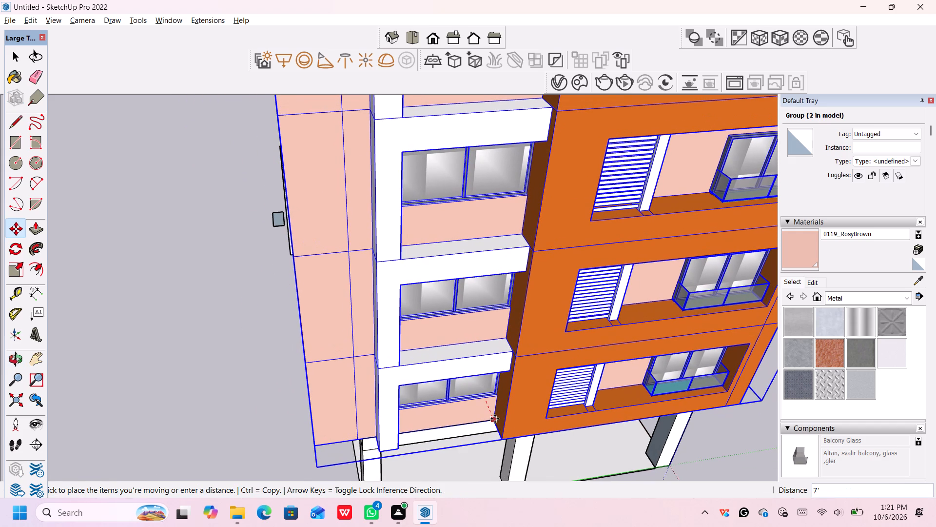
left_click(495, 419)
Delete the small loose square face sticking out of the ground-floor slab's edge below the lowest windows.
scroll(307, 405, "down", 4)
middle_click_drag(300, 406, 519, 380)
scroll(524, 378, "up", 1)
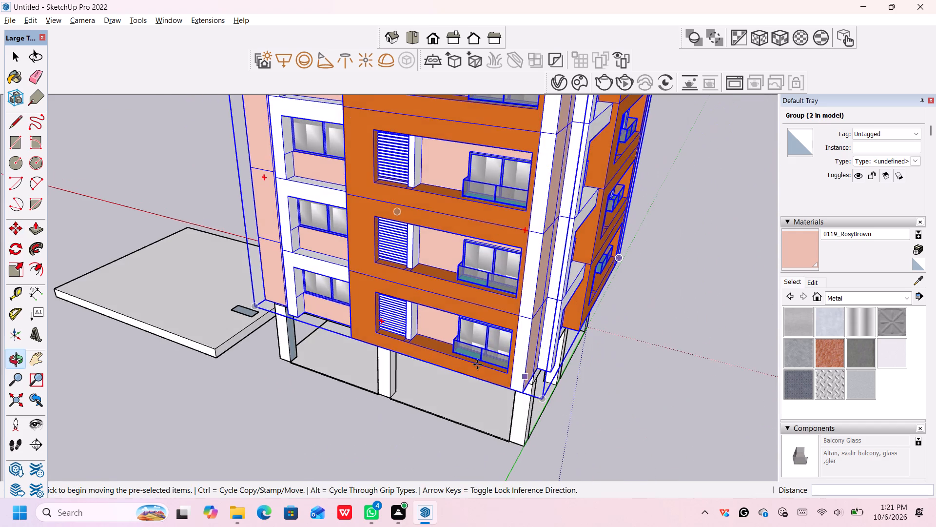
middle_click_drag(404, 356, 604, 328)
middle_click_drag(262, 292, 298, 303)
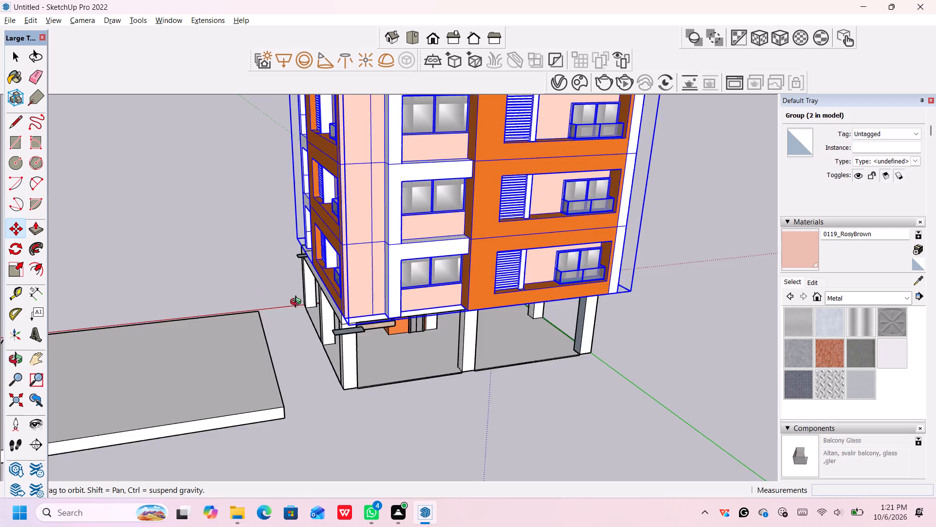
middle_click_drag(298, 303, 464, 319)
scroll(260, 295, "up", 4)
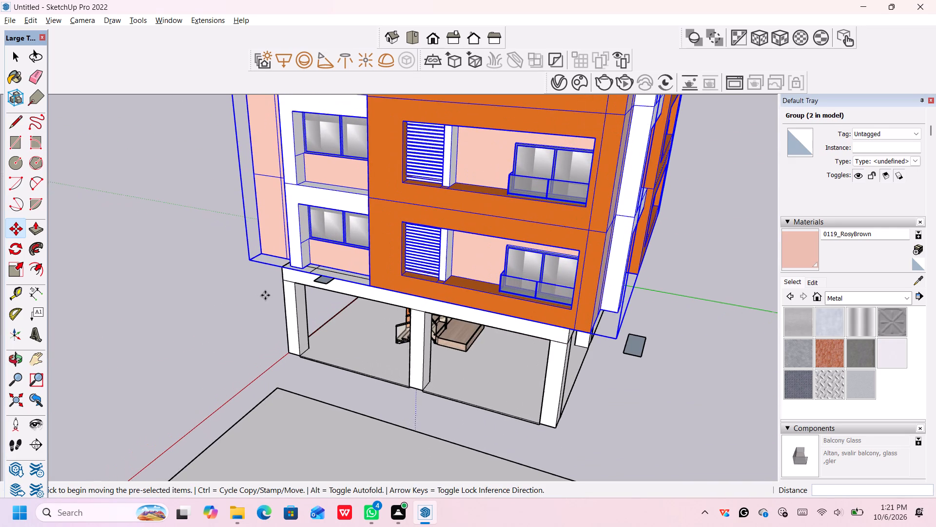
key("Escape")
scroll(317, 286, "up", 4)
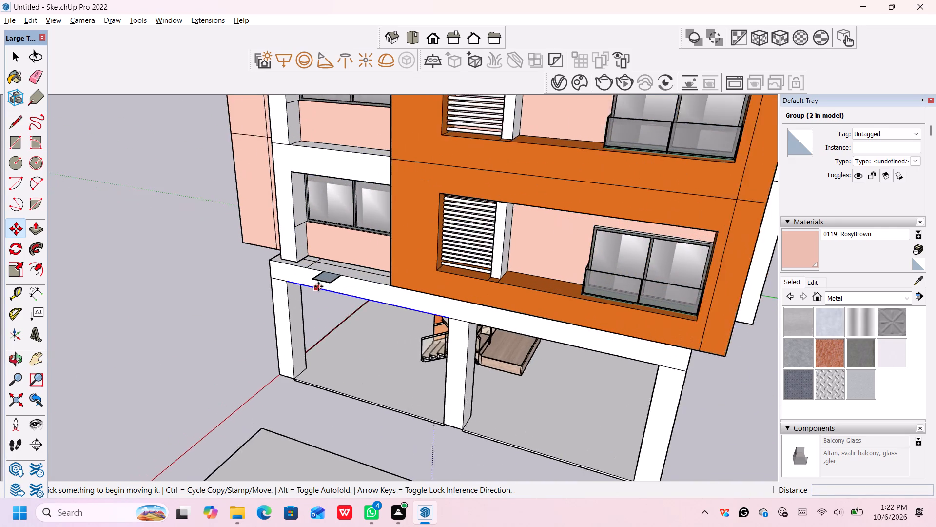
scroll(335, 282, "up", 5)
key("space")
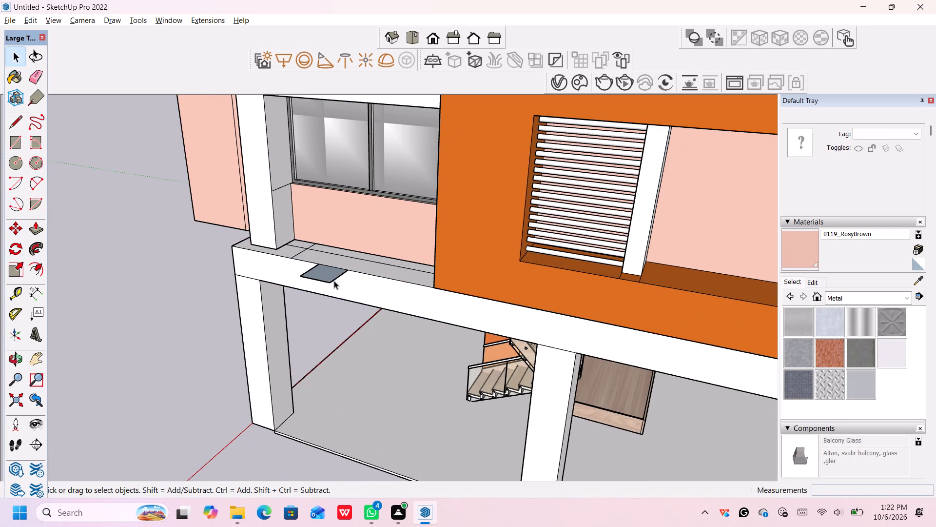
left_click(333, 278)
left_click(329, 278)
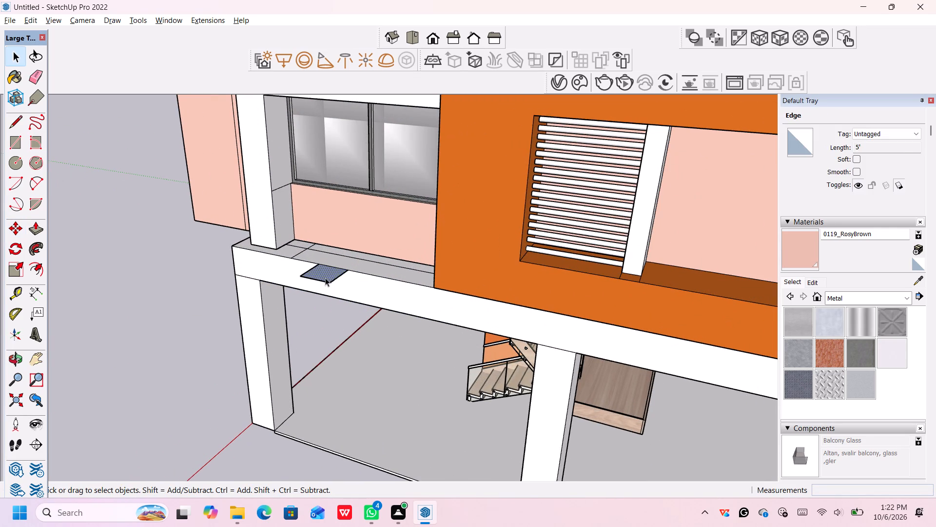
left_click(325, 278)
key("Delete")
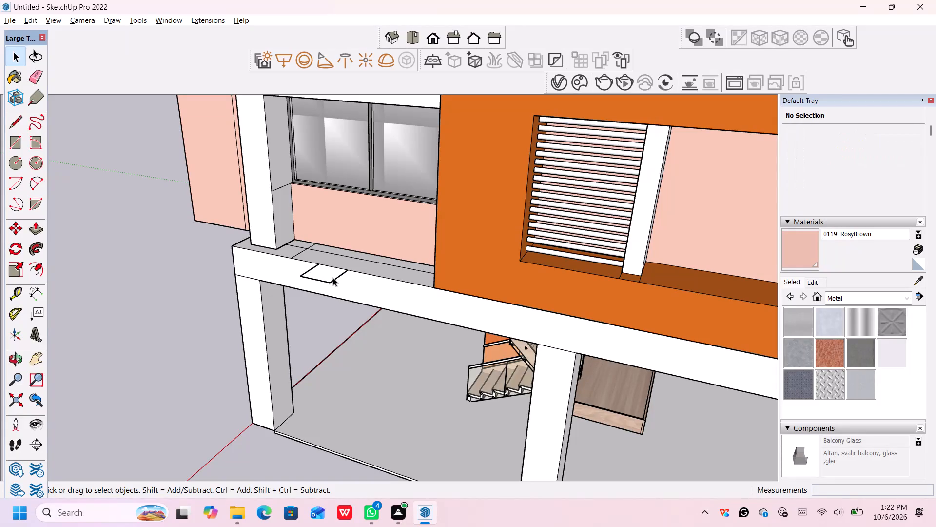
Delete the three leftover edges of the small square outline sticking out from the ground-floor slab's edge.
left_click(333, 278)
key("Escape")
middle_click_drag(324, 282, 326, 324)
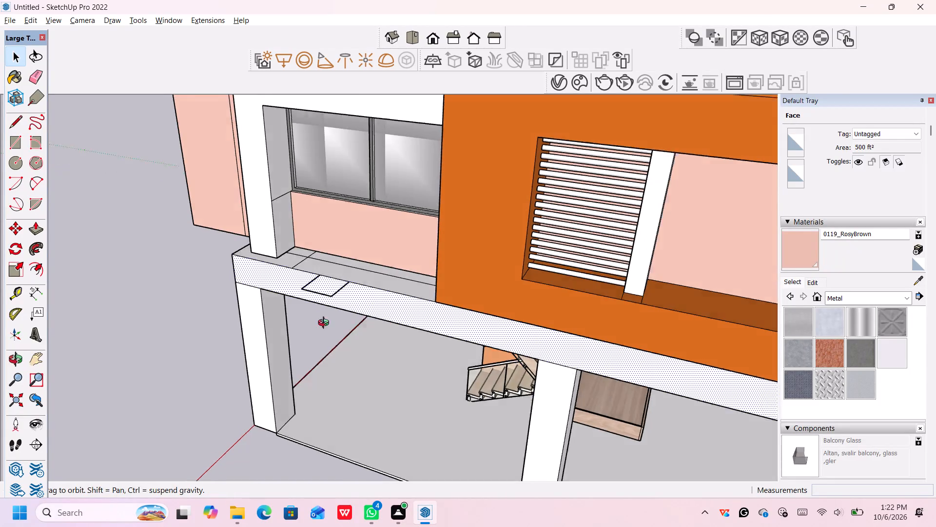
middle_click_drag(326, 324, 339, 381)
key("Escape")
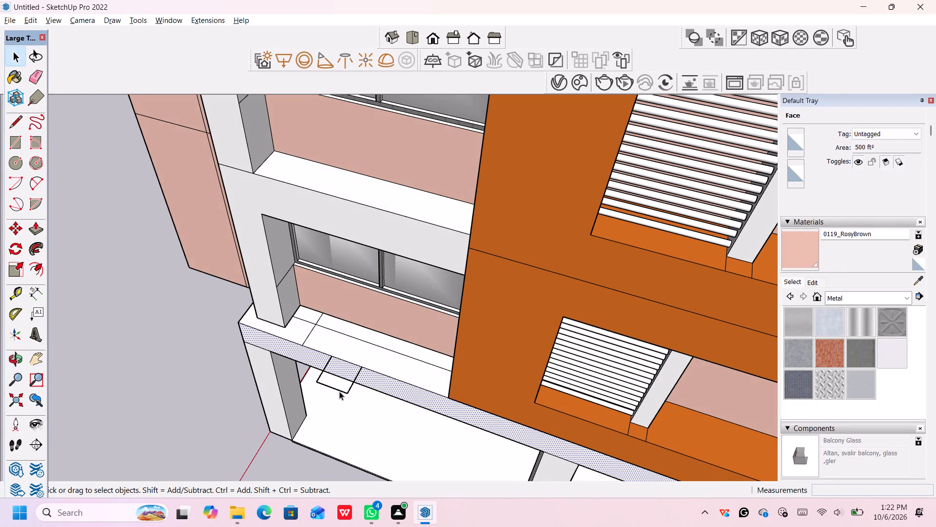
left_click(340, 389)
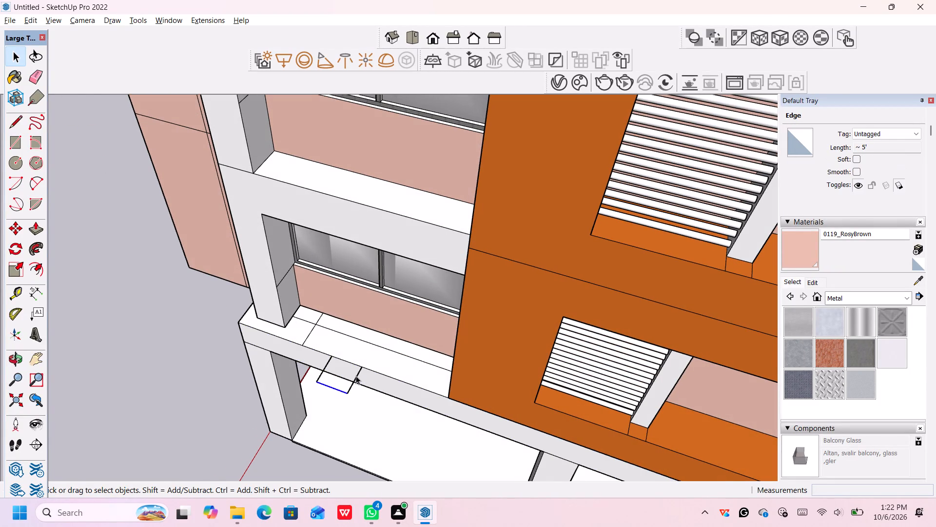
key("Delete")
left_click(353, 379)
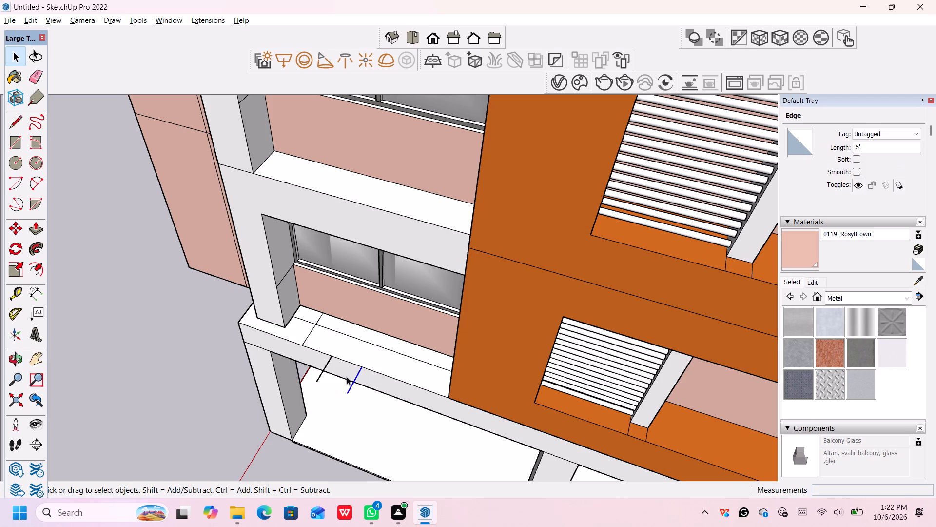
key("Delete")
left_click(325, 366)
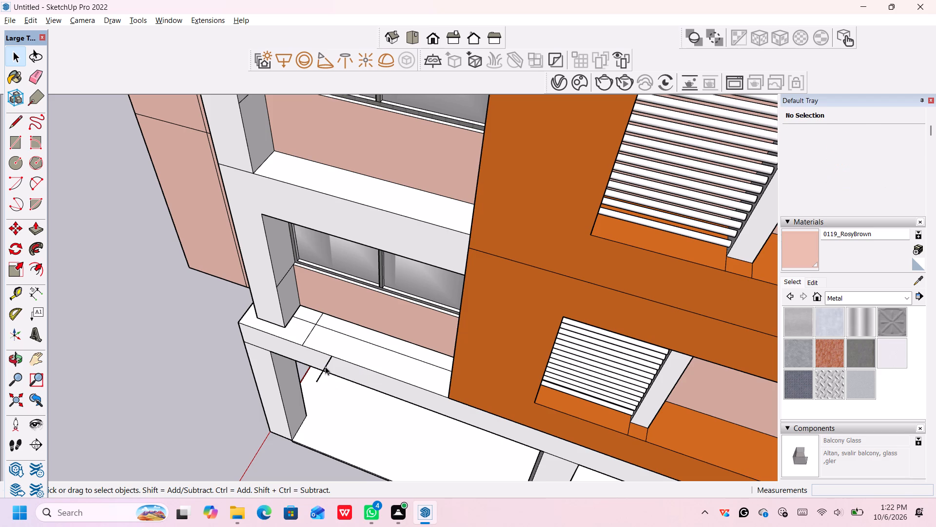
key("Delete")
Delete the small loose rectangular face standing apart from the building, near the orange facade's outer corner.
scroll(403, 386, "down", 20)
scroll(403, 386, "down", 1)
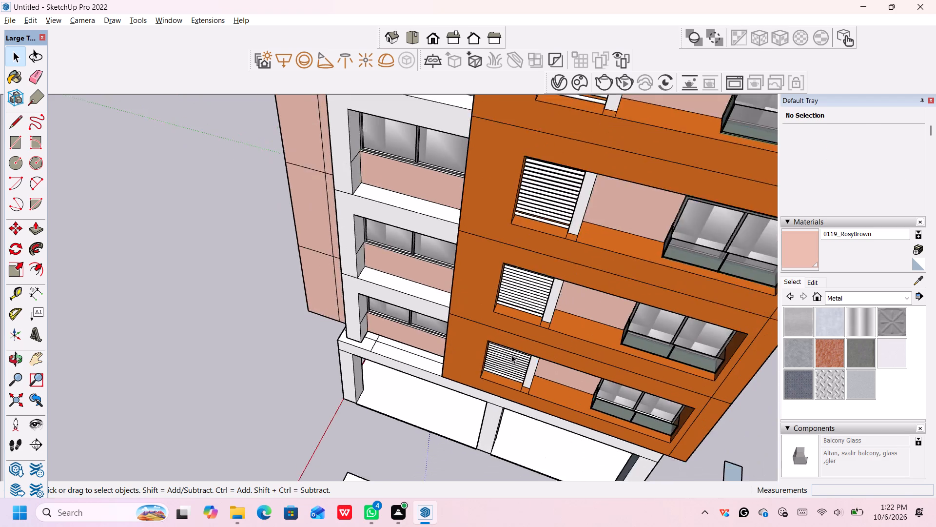
scroll(511, 355, "down", 6)
middle_click_drag(590, 376, 580, 373)
left_click_drag(705, 417, 679, 436)
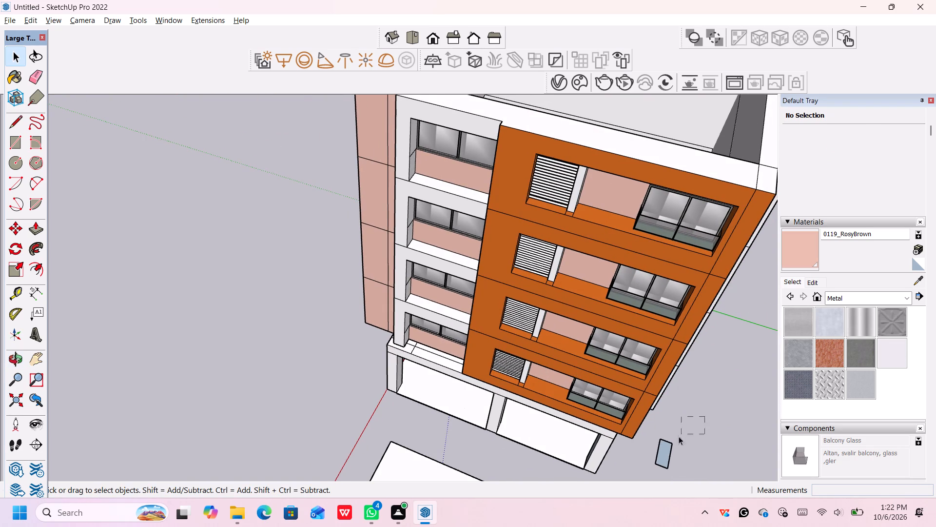
left_click_drag(679, 436, 679, 436)
left_click_drag(690, 437, 655, 470)
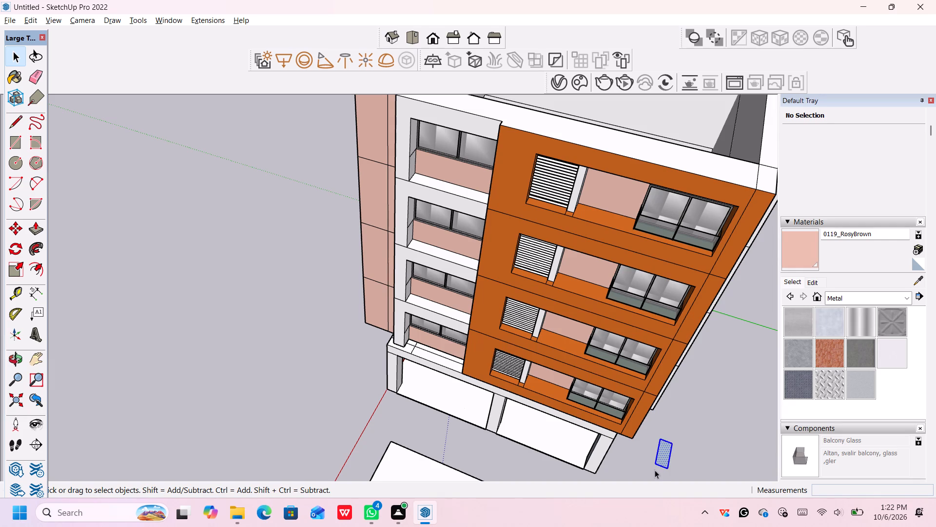
key("Delete")
Examine from all sides how the upper floors sit on the ground-floor slab and columns.
scroll(544, 421, "down", 5)
middle_click_drag(437, 411, 522, 283)
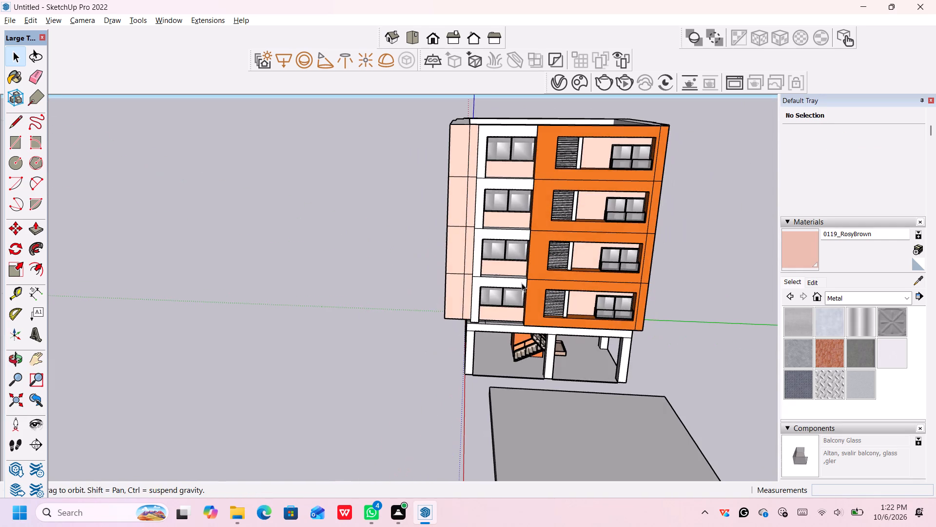
middle_click_drag(426, 321, 561, 287)
scroll(417, 255, "up", 4)
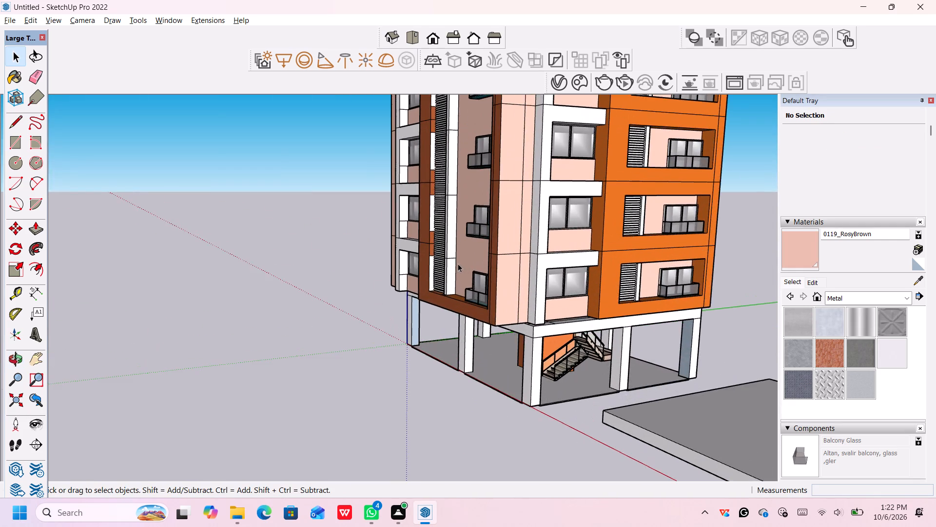
middle_click_drag(457, 263, 604, 277)
middle_click_drag(480, 269, 597, 267)
middle_click(598, 266)
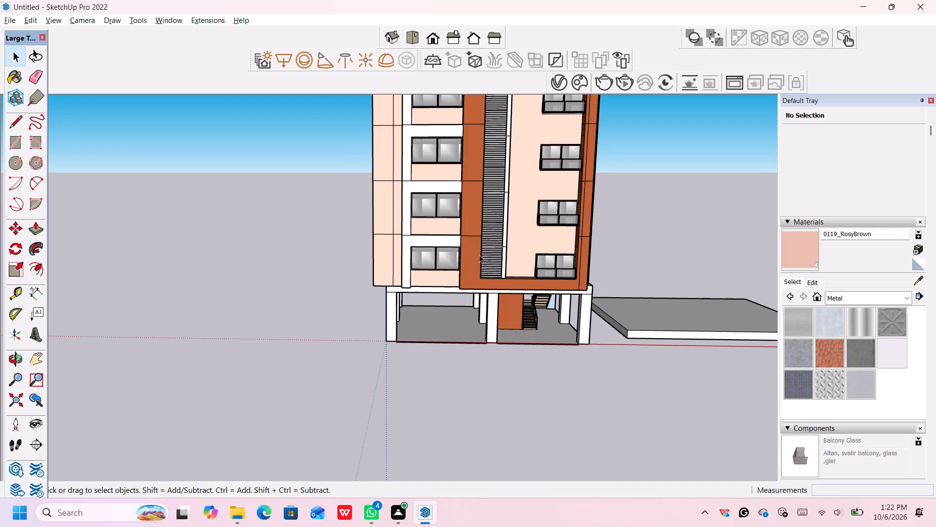
middle_click_drag(428, 246, 499, 248)
middle_click_drag(390, 244, 491, 236)
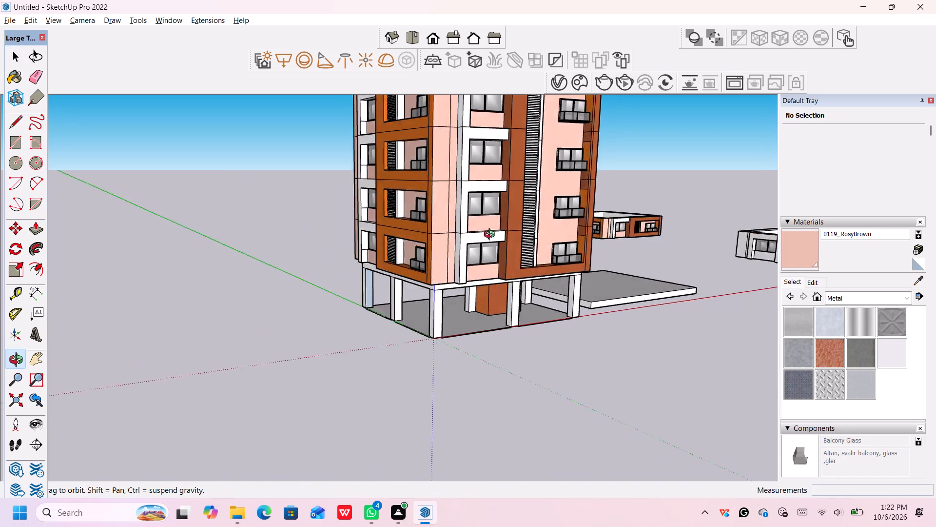
middle_click_drag(491, 236, 525, 227)
middle_click_drag(365, 232, 482, 243)
scroll(392, 248, "up", 4)
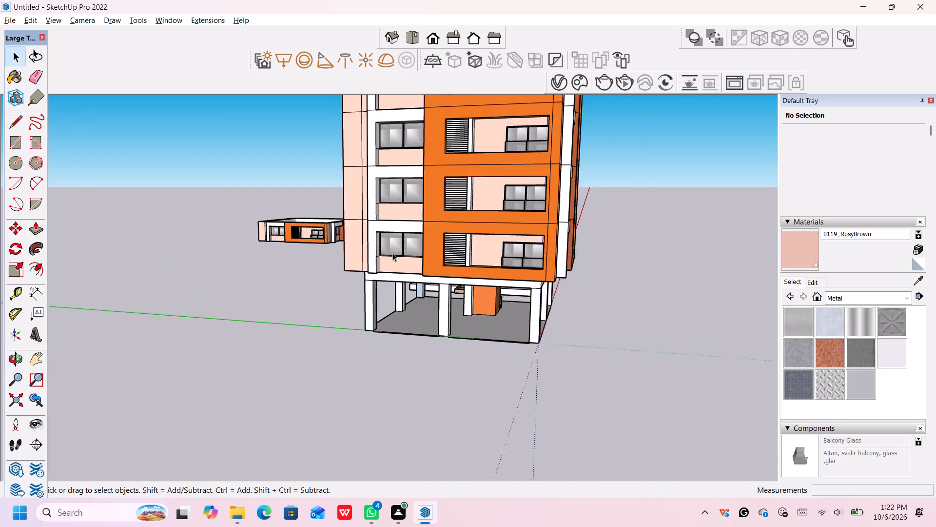
scroll(392, 253, "up", 4)
middle_click_drag(386, 265, 556, 263)
middle_click_drag(394, 263, 395, 263)
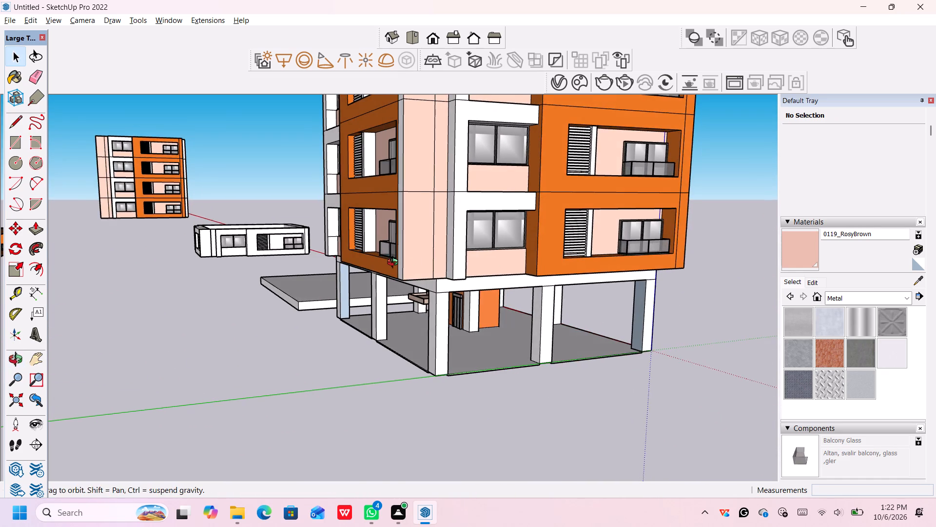
middle_click_drag(395, 263, 560, 270)
scroll(544, 281, "up", 4)
middle_click_drag(525, 269, 613, 276)
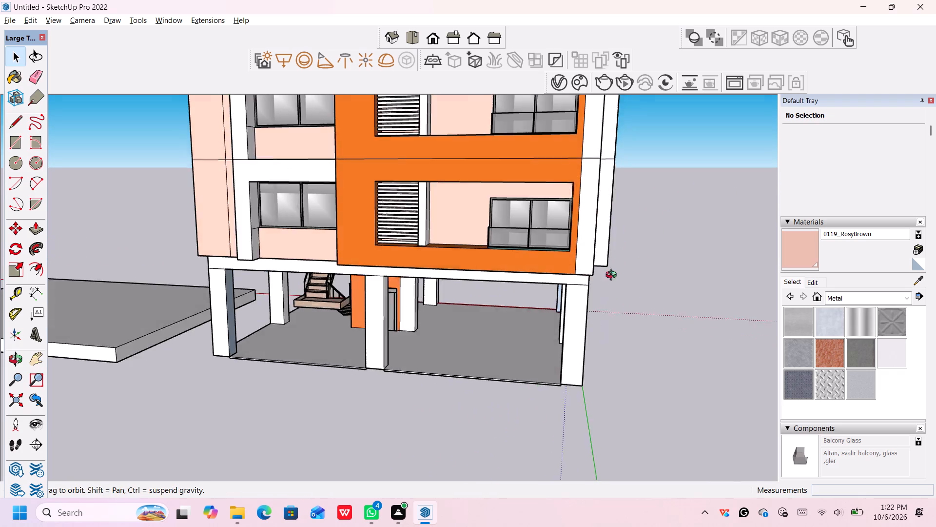
middle_click_drag(613, 276, 658, 270)
middle_click_drag(341, 240, 503, 237)
scroll(356, 240, "up", 1)
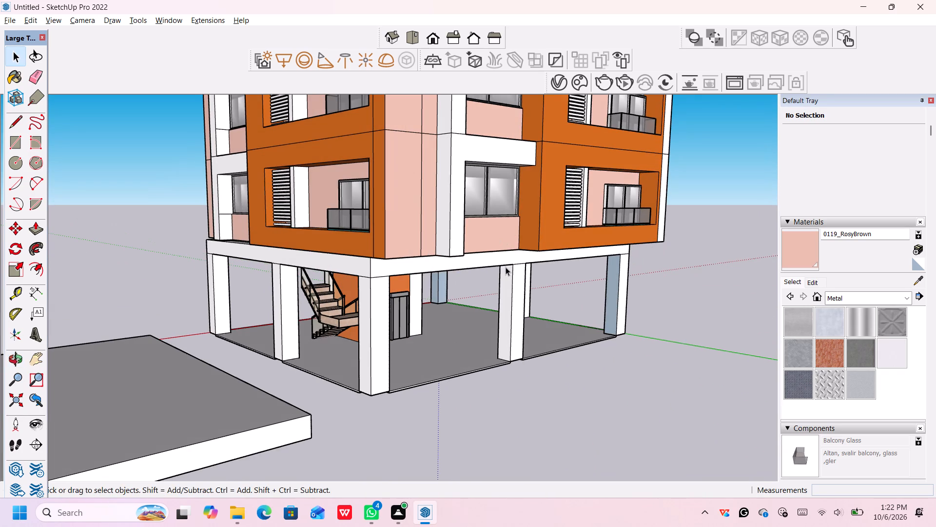
middle_click_drag(354, 229, 320, 219)
middle_click_drag(320, 219, 246, 220)
middle_click_drag(445, 256, 412, 260)
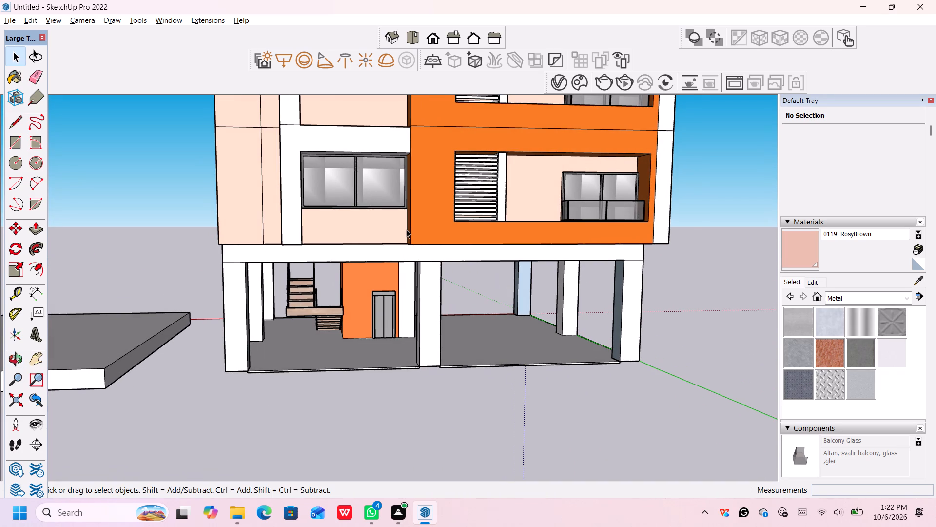
Move the upper-floor group 1' along the red axis over the ground-floor slab.
left_click(406, 229)
middle_click_drag(512, 241, 448, 242)
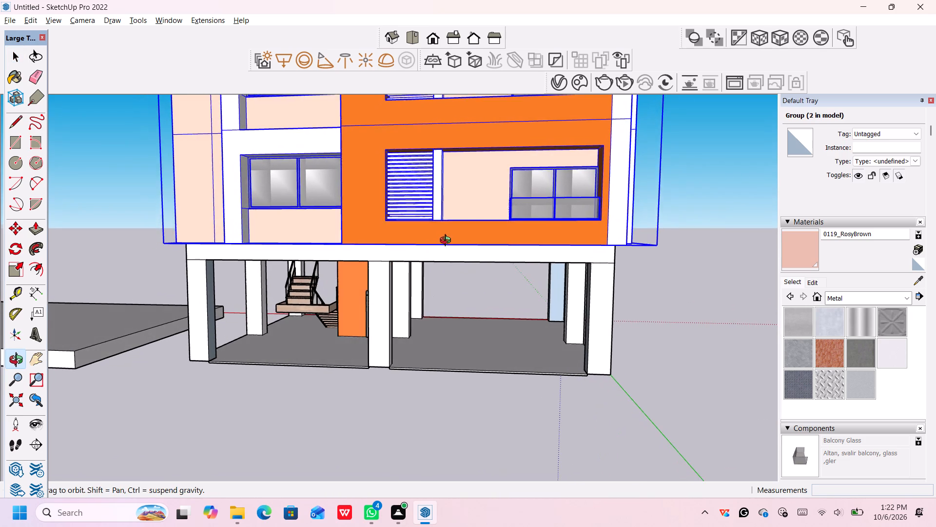
middle_click_drag(448, 242, 477, 238)
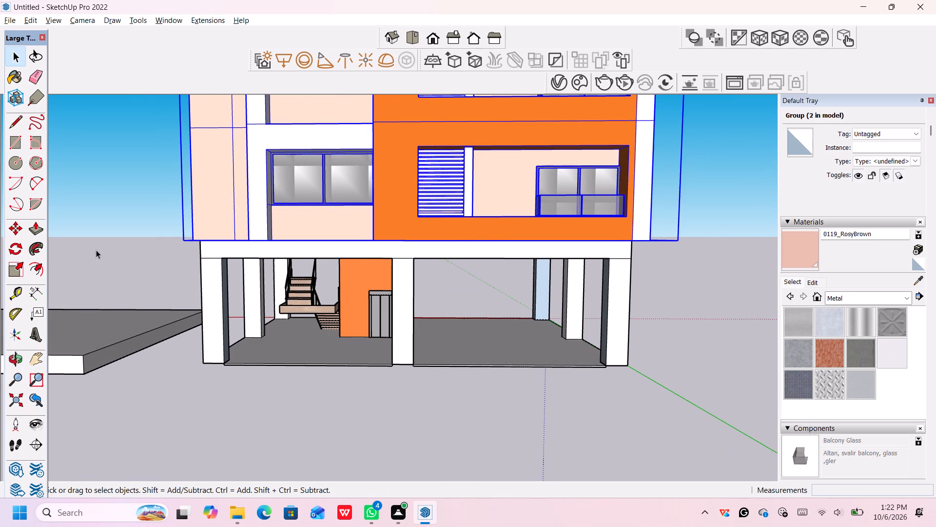
left_click(13, 229)
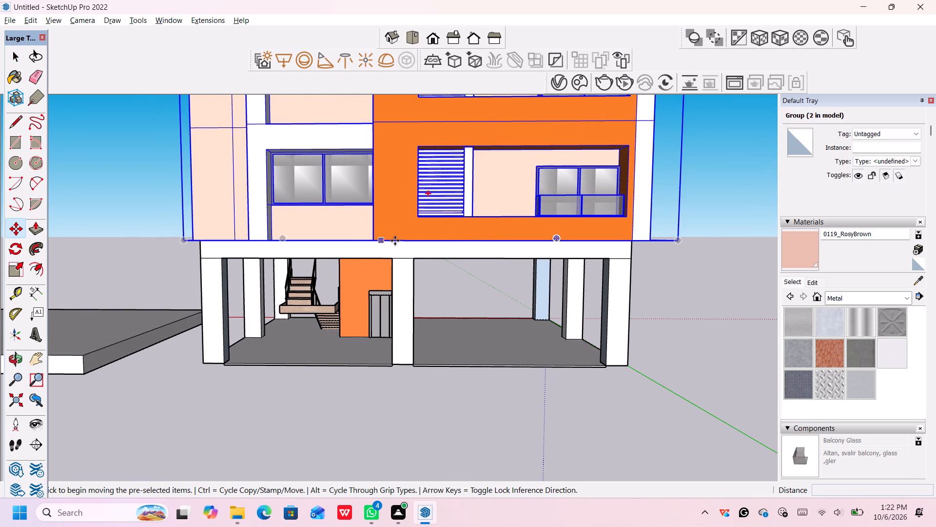
left_click(397, 241)
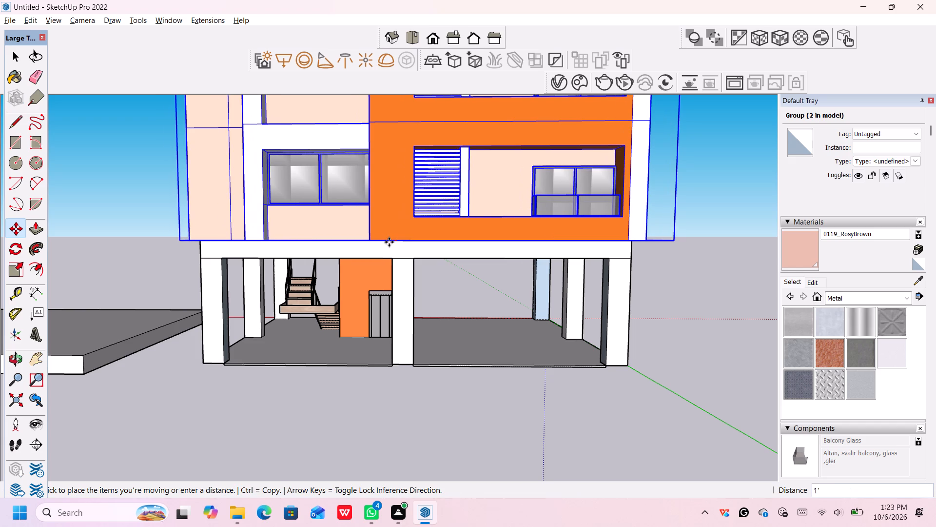
left_click(388, 242)
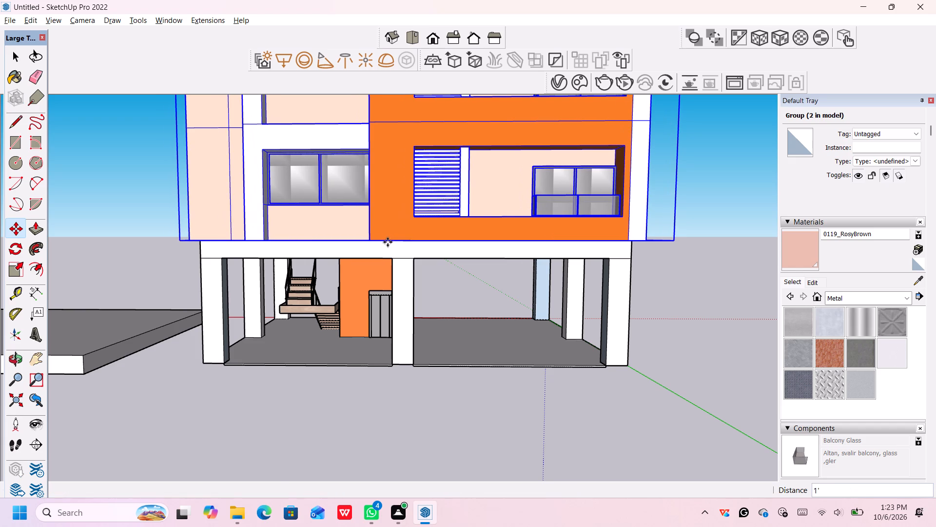
scroll(352, 270, "down", 3)
middle_click_drag(624, 217, 456, 302)
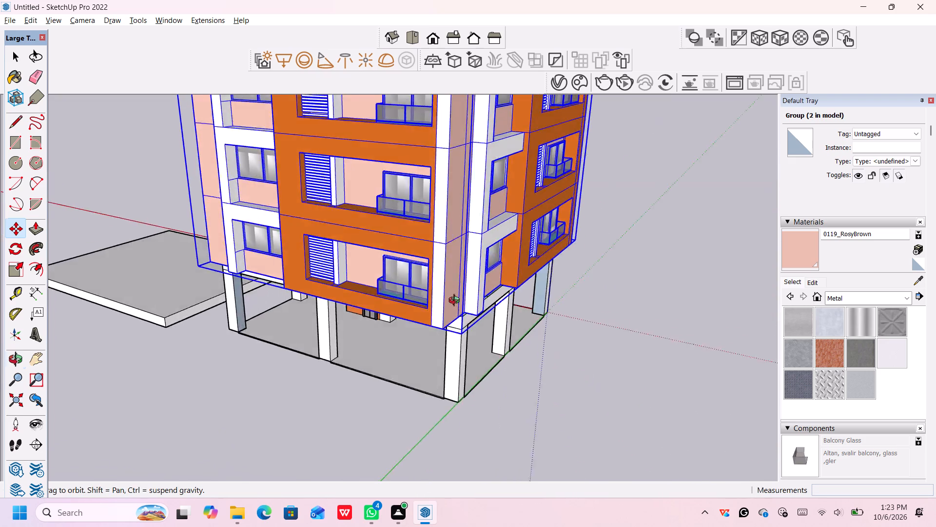
middle_click_drag(456, 302, 380, 323)
middle_click_drag(593, 266, 420, 268)
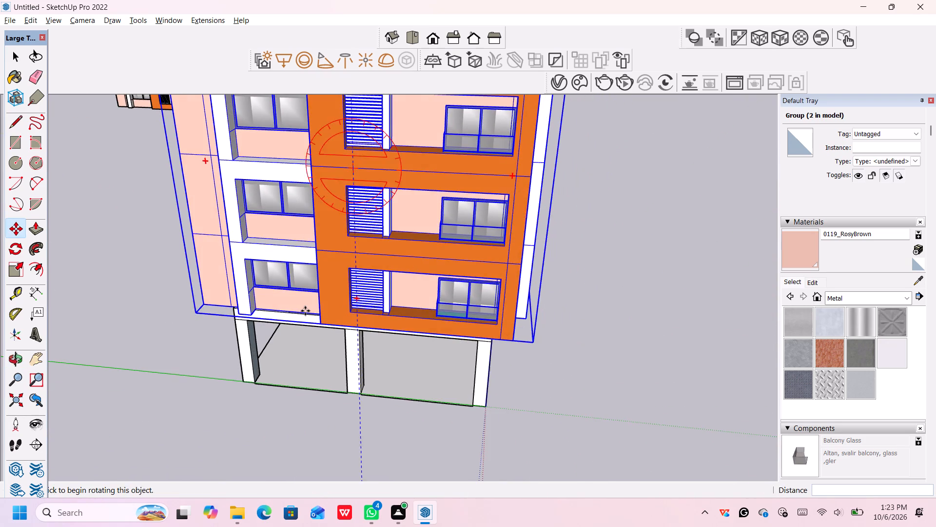
scroll(305, 311, "up", 5)
key("Escape")
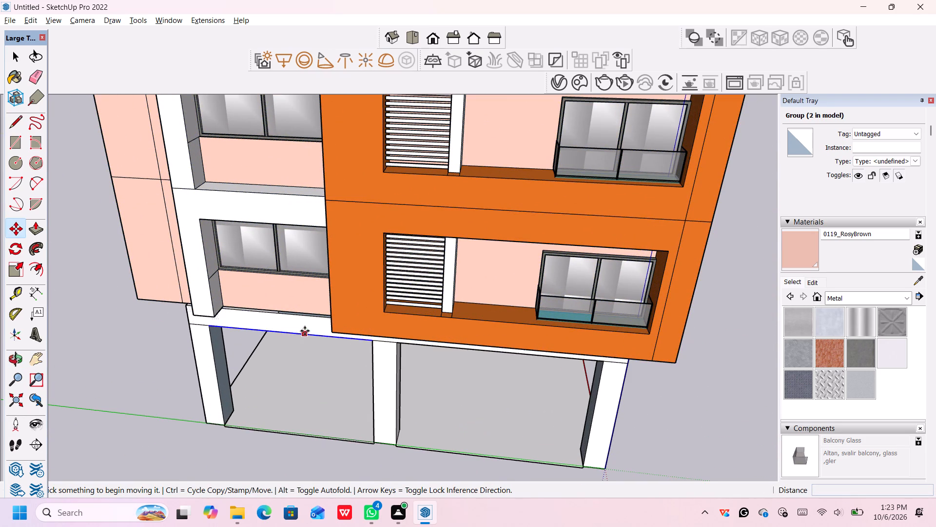
scroll(310, 306, "down", 2)
scroll(310, 306, "up", 1)
key("Escape")
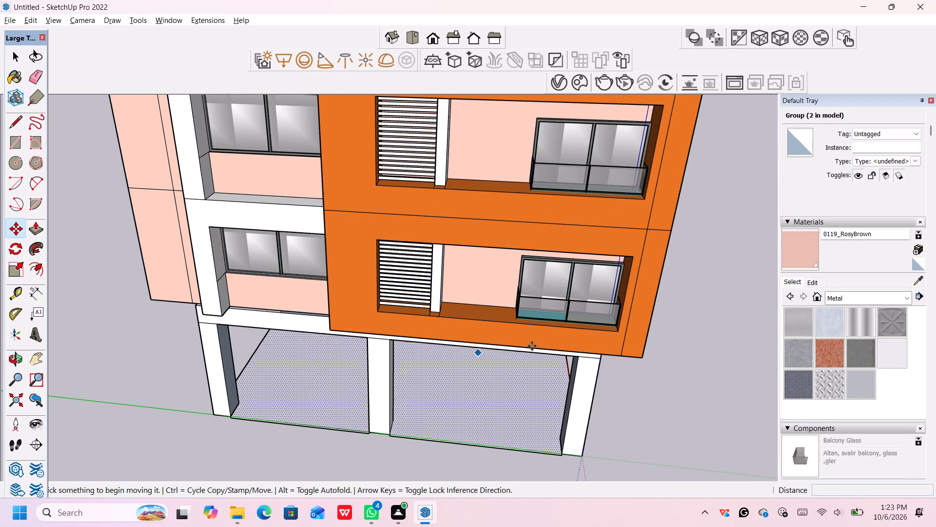
Push/Pull the ground-floor slab's edge face along the green axis, below the orange facade, outward by 10'.
middle_click_drag(674, 411, 633, 331)
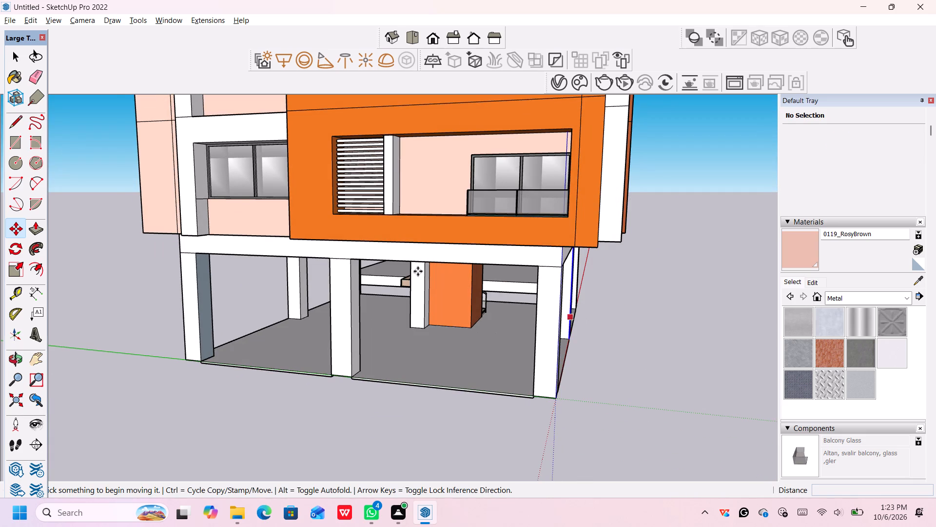
left_click(36, 231)
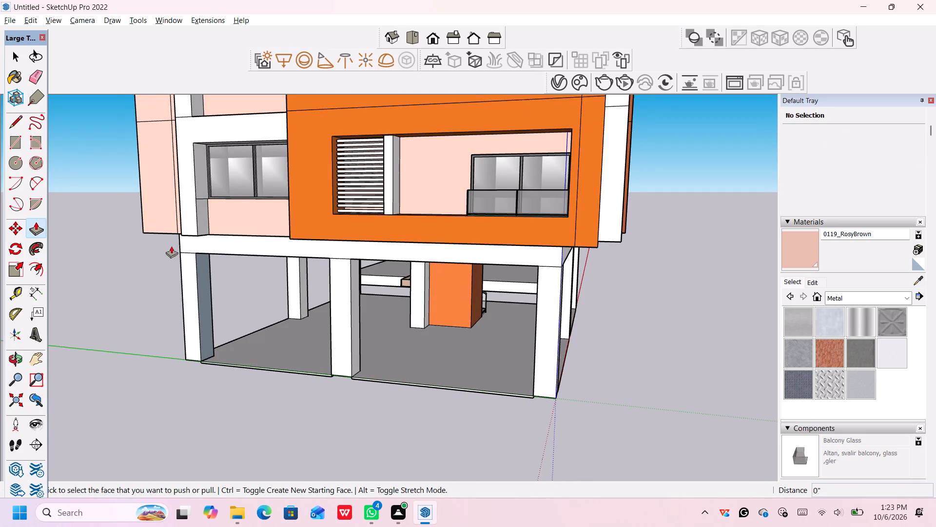
left_click(244, 243)
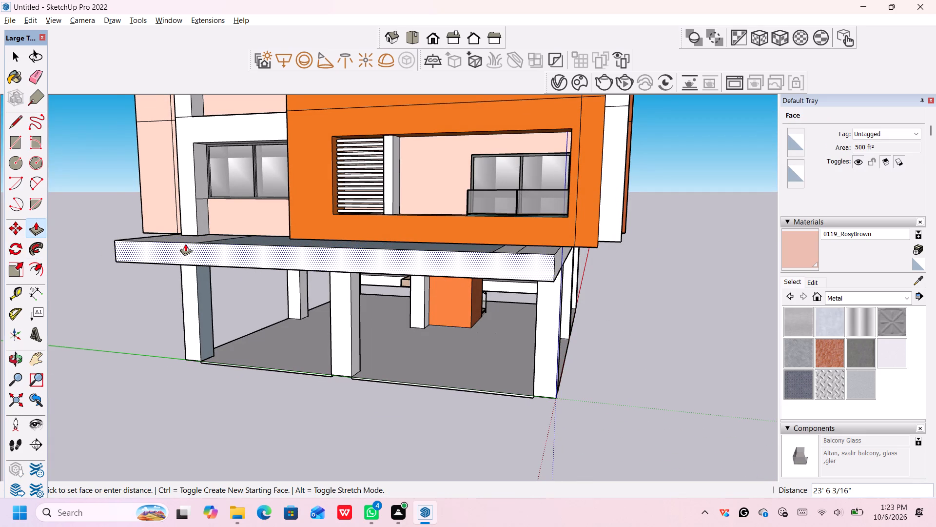
middle_click_drag(184, 243, 217, 249)
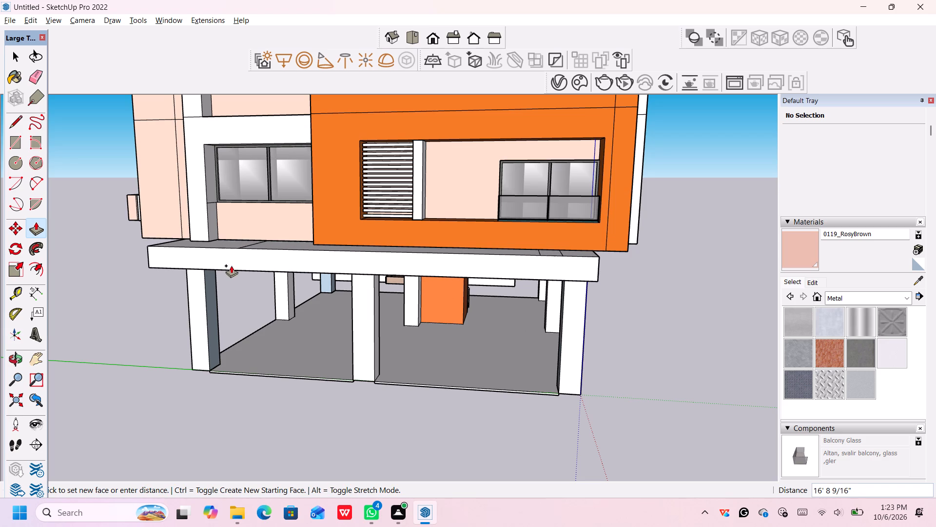
middle_click_drag(231, 267, 299, 270)
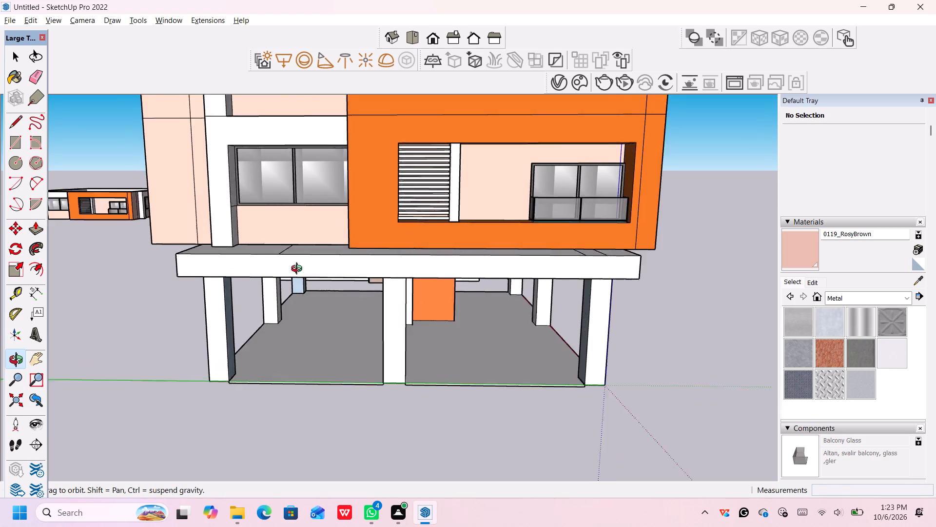
middle_click_drag(299, 270, 317, 270)
middle_click_drag(315, 270, 321, 376)
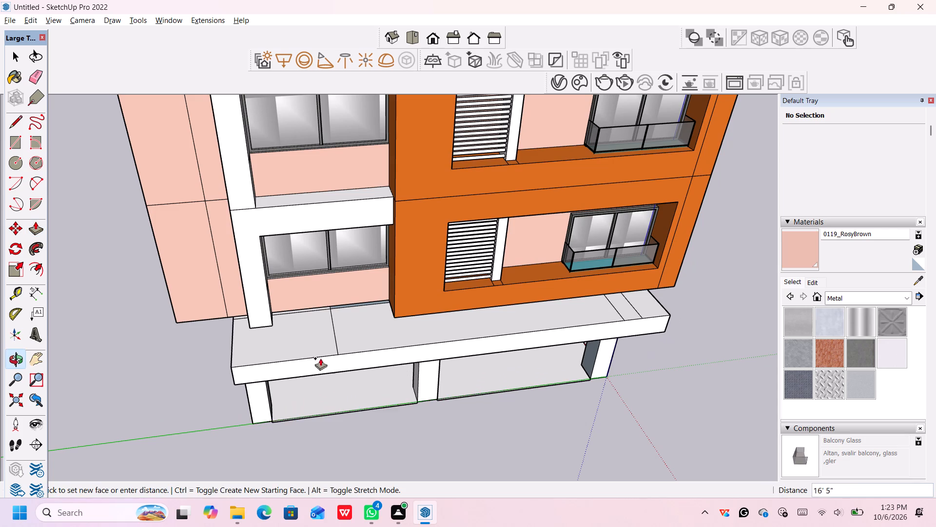
middle_click_drag(319, 349, 323, 393)
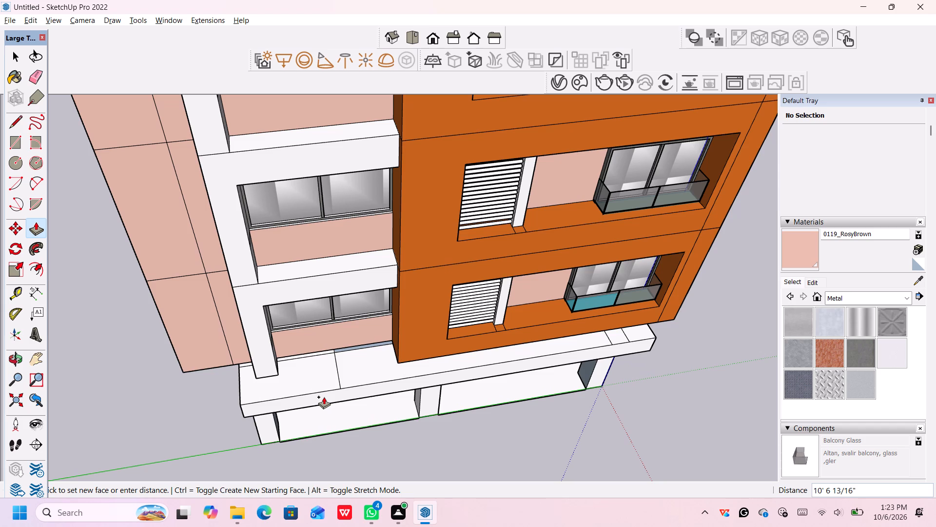
type("10")
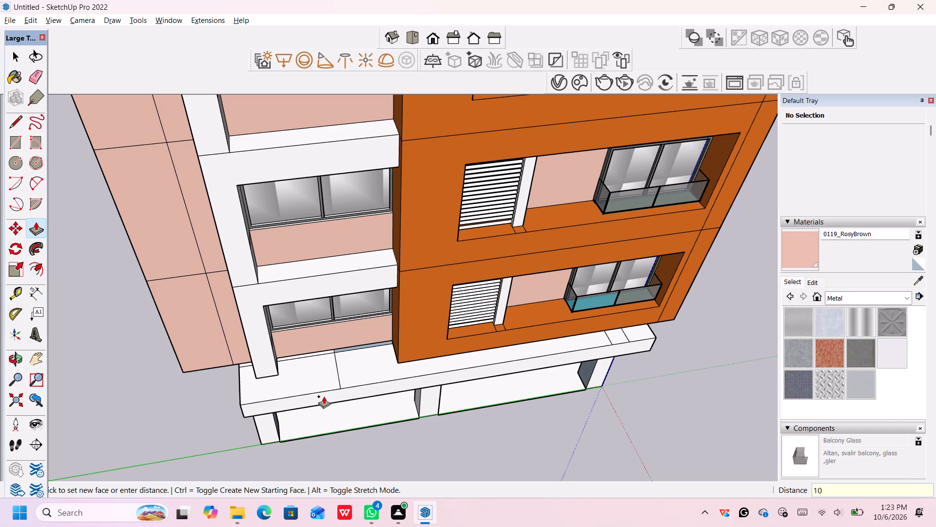
key("apostrophe")
key("Return")
Push/Pull the short end face of the new slab extension at the origin corner outward by 10'.
middle_click_drag(529, 367, 256, 365)
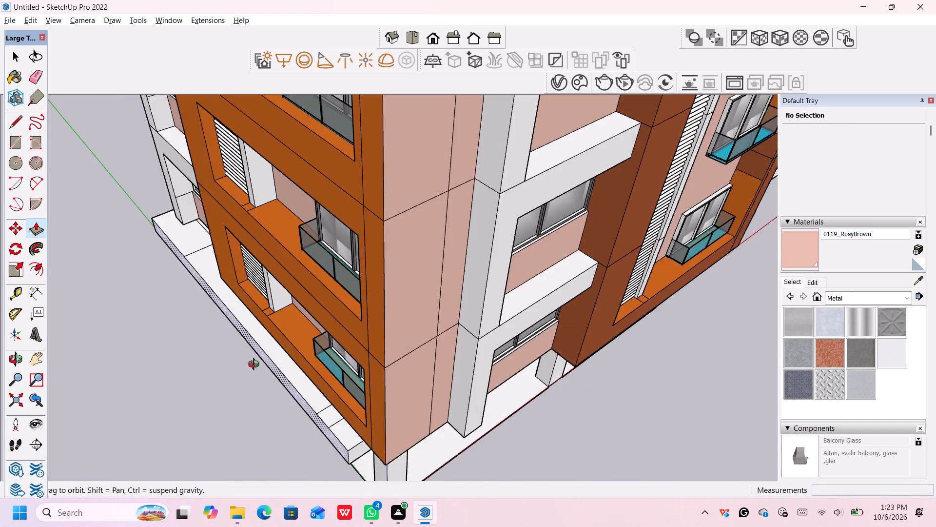
middle_click_drag(256, 365, 186, 298)
scroll(180, 282, "up", 1)
middle_click_drag(248, 347, 225, 252)
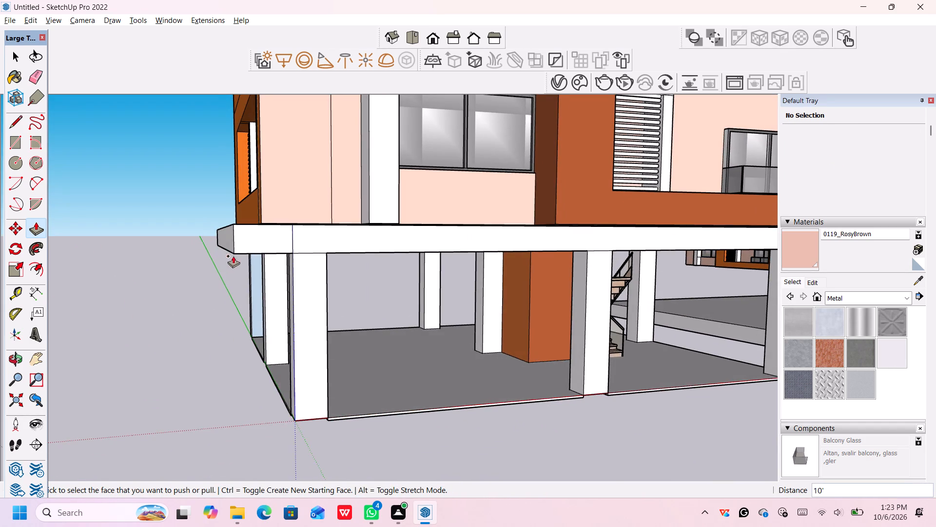
left_click(273, 234)
type("10'")
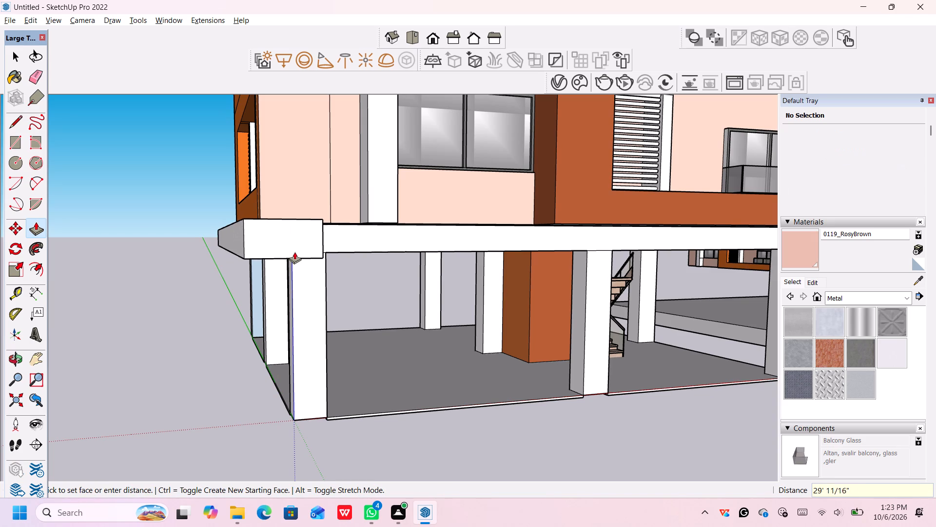
type("10")
key("apostrophe")
key("Return")
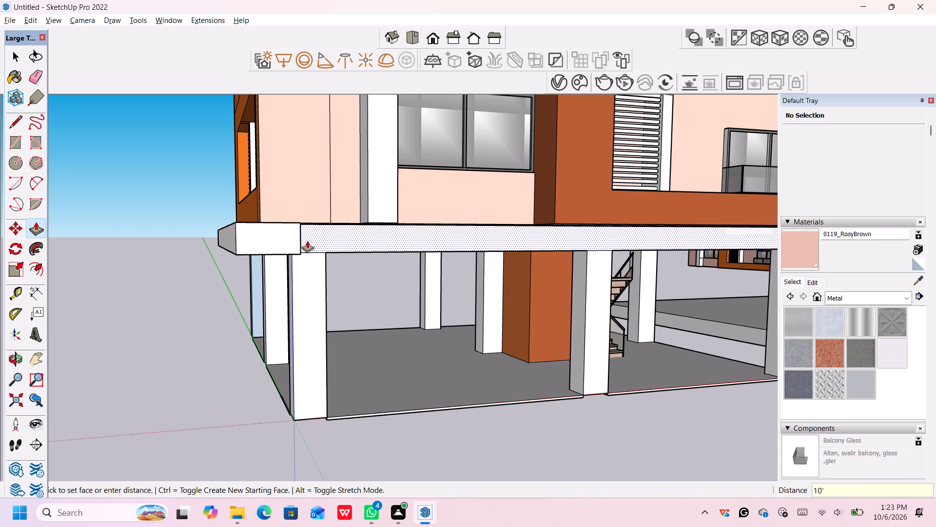
Push/Pull the long slab edge face along the red axis, below the brown-orange facade, outward by 10'.
middle_click_drag(318, 235, 342, 362)
scroll(364, 407, "down", 3)
scroll(362, 405, "up", 1)
middle_click_drag(356, 403, 335, 351)
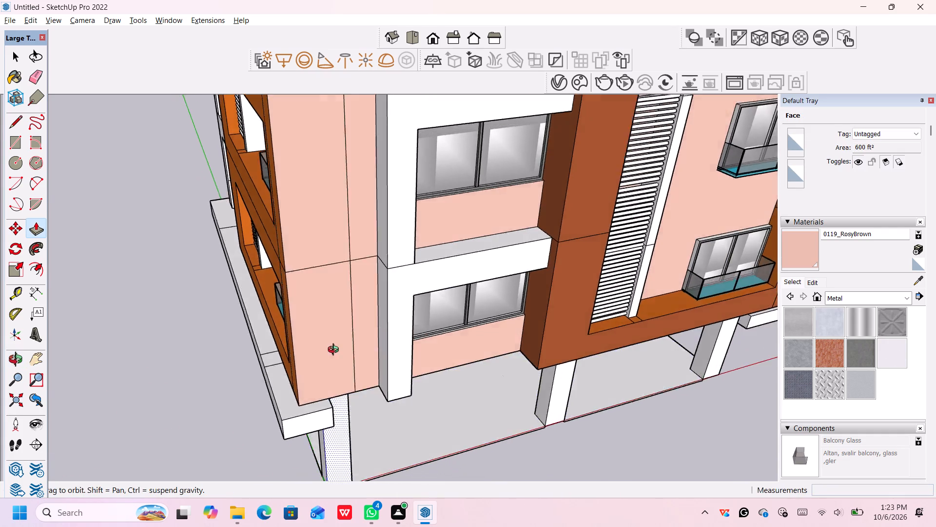
middle_click_drag(335, 351, 321, 298)
left_click(318, 264)
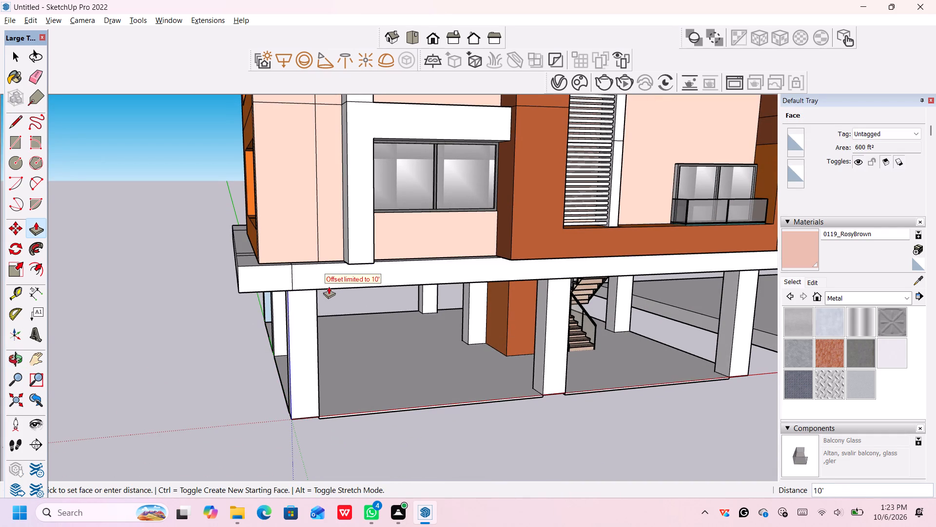
type("10")
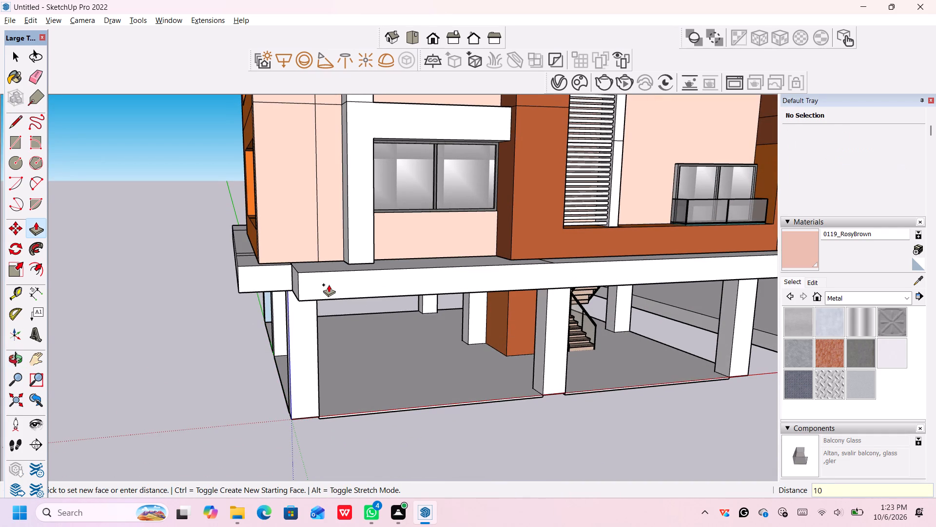
key("apostrophe")
key("Return")
Push/Pull the short end face of the red-axis slab extension outward by 10' on the side facing the separate flat slab.
scroll(337, 276, "down", 4)
middle_click_drag(344, 274, 174, 313)
middle_click_drag(628, 324, 569, 345)
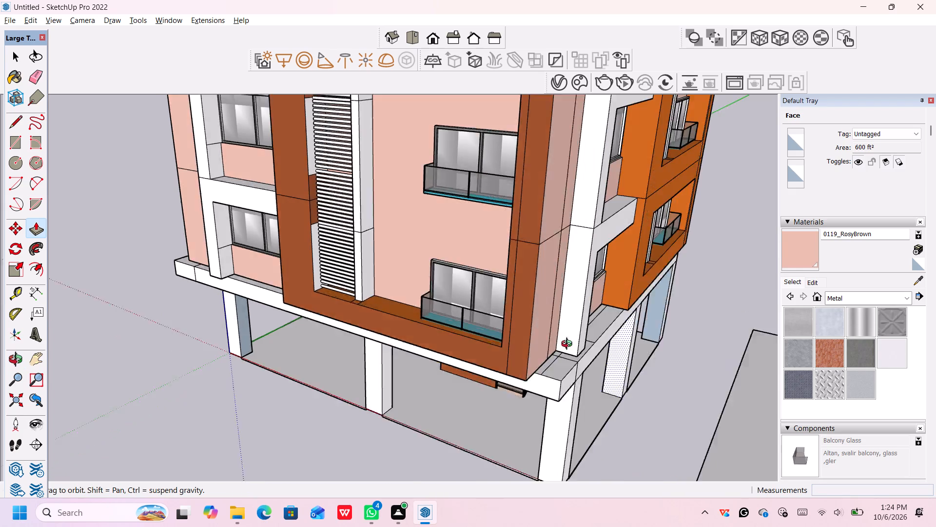
middle_click_drag(569, 345, 615, 311)
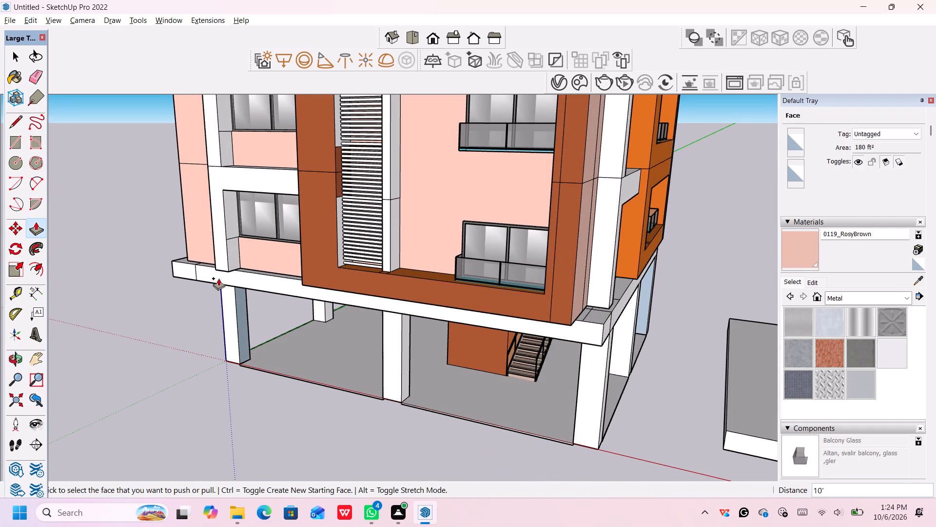
middle_click_drag(282, 265, 306, 295)
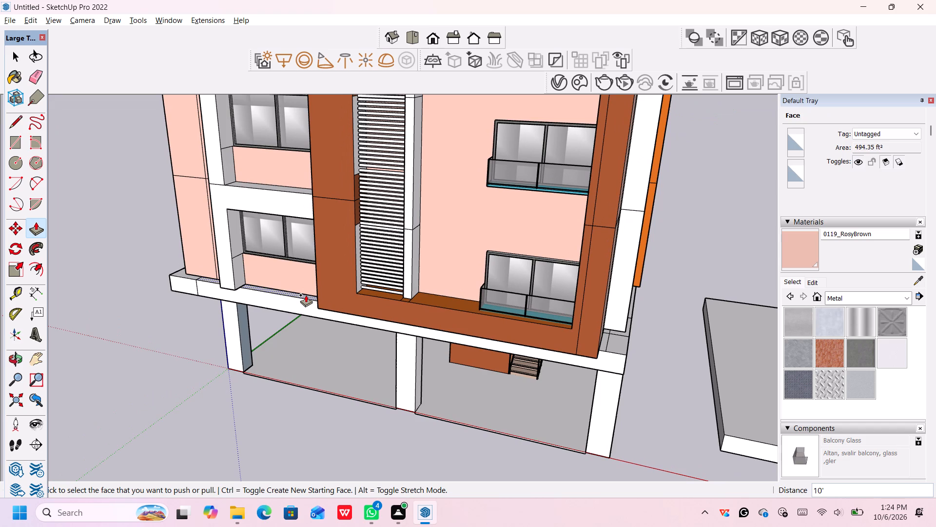
middle_click_drag(306, 297, 452, 316)
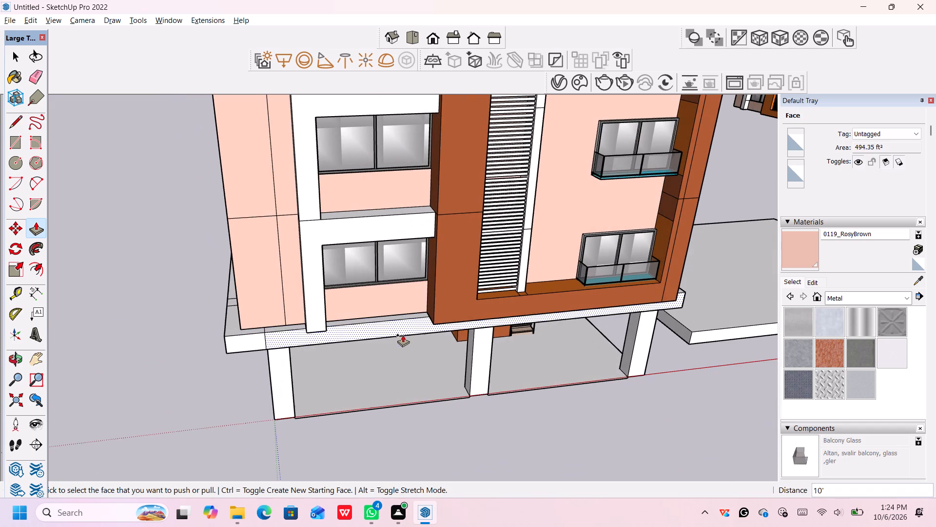
middle_click_drag(402, 335, 476, 327)
middle_click_drag(451, 335, 130, 319)
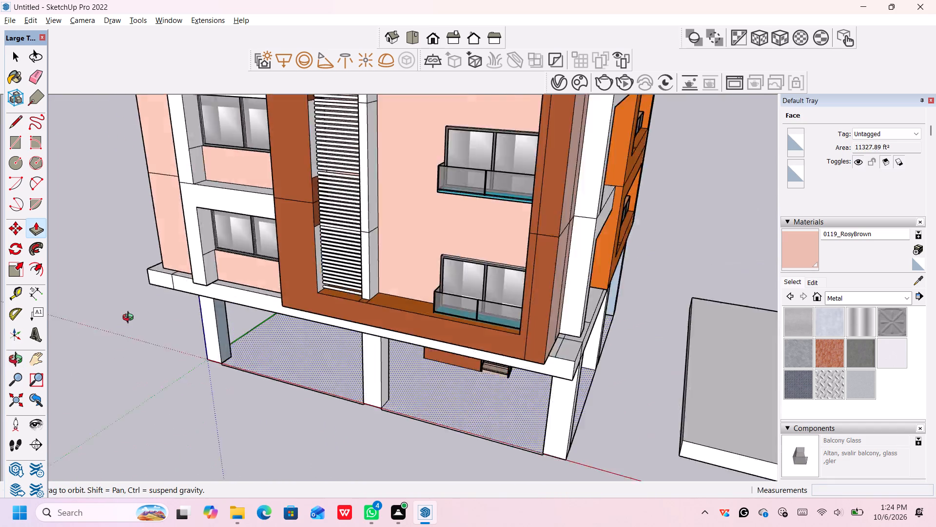
middle_click_drag(130, 319, 1, 292)
middle_click_drag(284, 300, 279, 389)
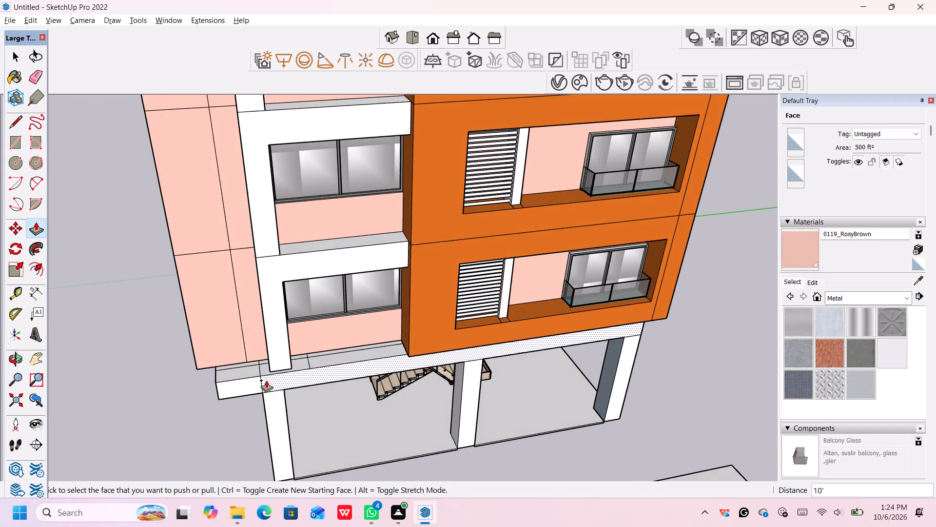
middle_click_drag(266, 380, 276, 403)
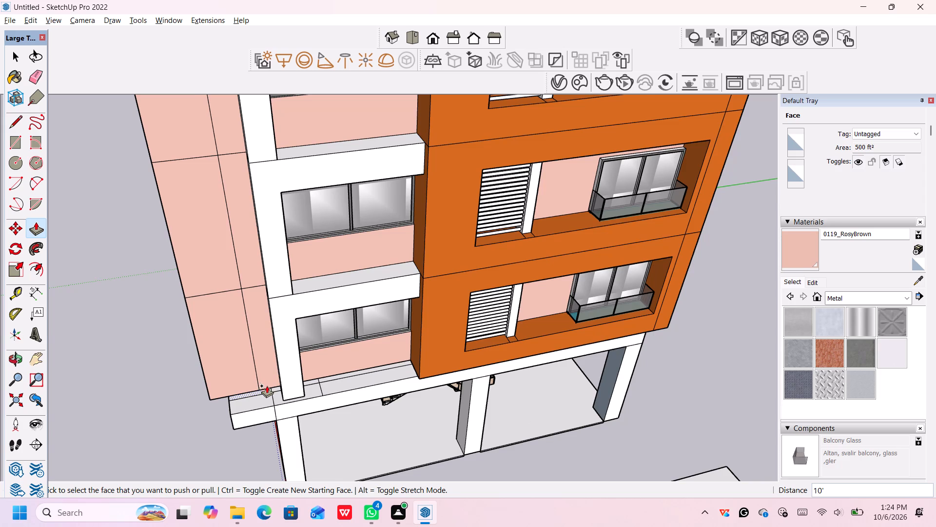
scroll(268, 392, "down", 4)
middle_click_drag(239, 408, 244, 406)
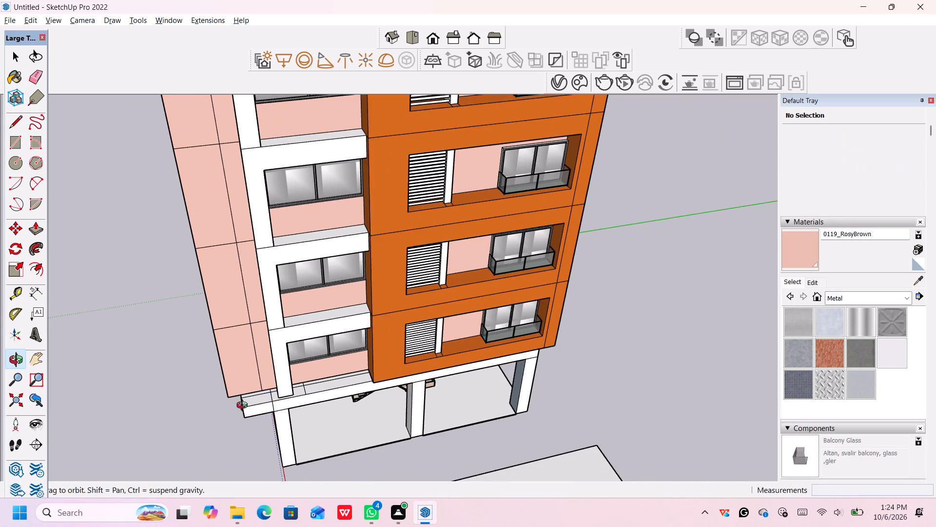
middle_click_drag(244, 406, 347, 397)
middle_click_drag(346, 397, 338, 399)
middle_click_drag(328, 401, 253, 397)
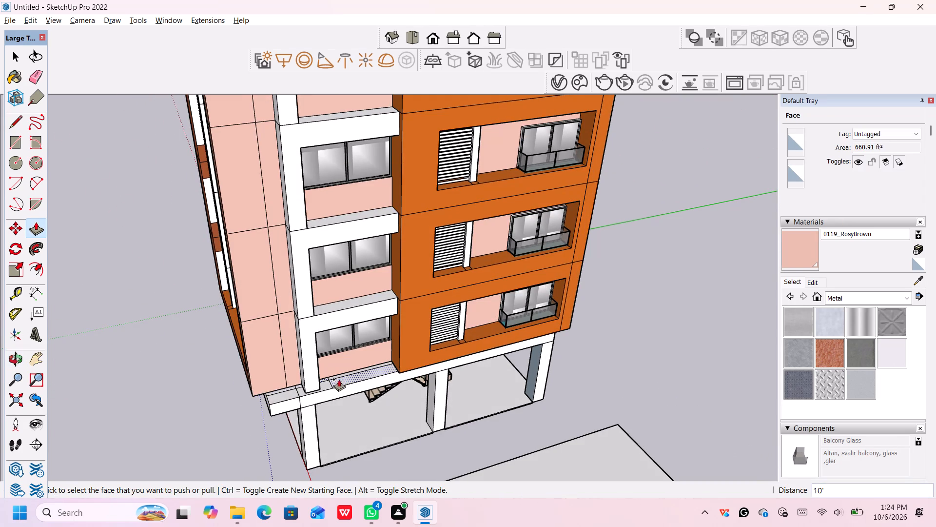
middle_click_drag(318, 403, 311, 386)
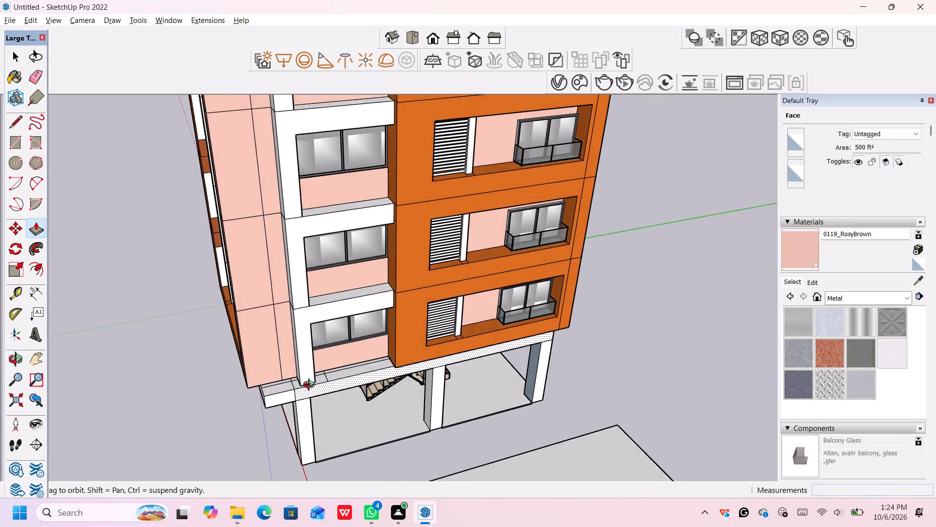
middle_click_drag(311, 386, 298, 349)
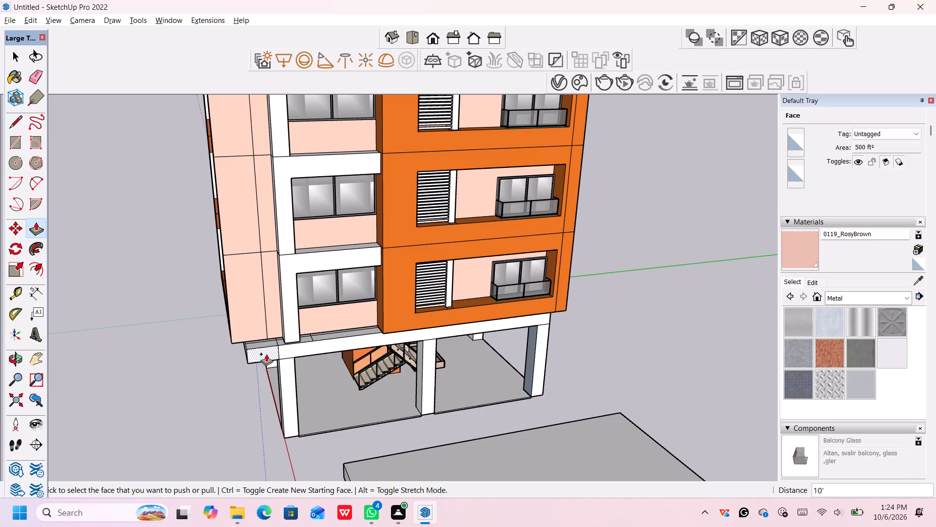
left_click(266, 354)
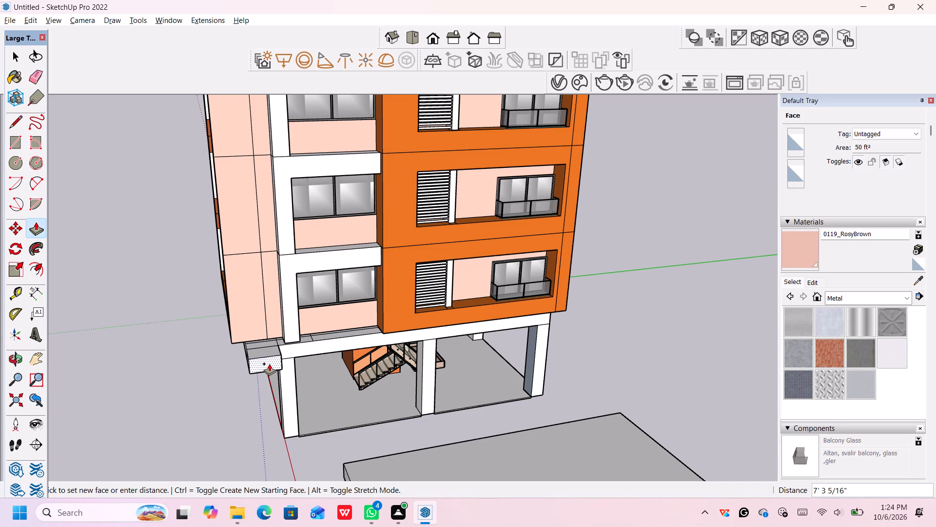
type("10'")
key("Return")
Push/Pull the adjoining long slab edge face, facing the separate flat slab, outward by 10'.
left_click(303, 348)
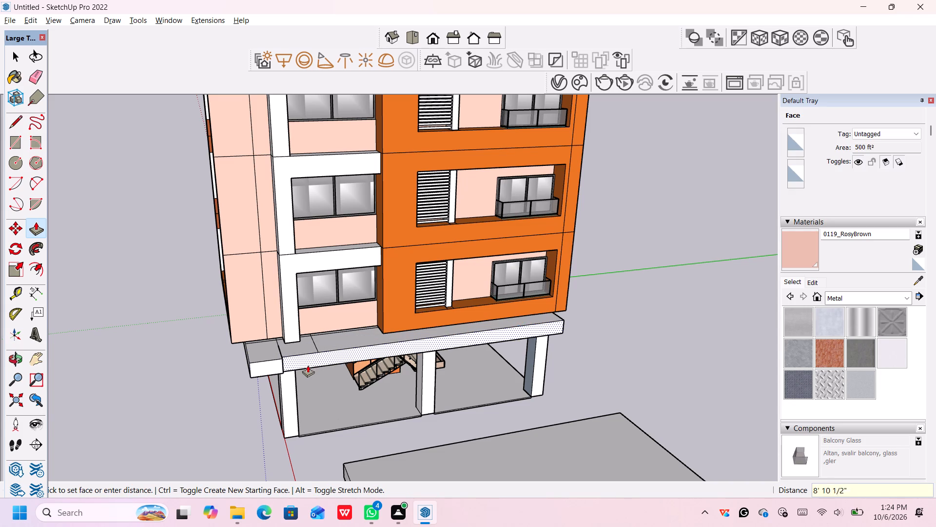
type("10'")
key("Return")
Push/Pull the long slab edge face on the remaining side, opposite the red-axis edge, outward by 10'.
scroll(564, 345, "down", 2)
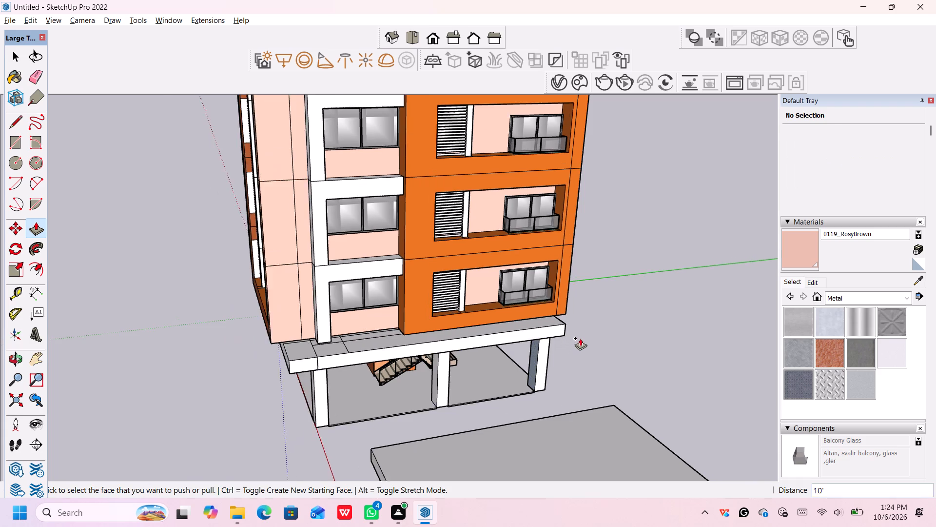
middle_click_drag(580, 338, 193, 343)
middle_click(193, 343)
middle_click_drag(349, 386, 330, 335)
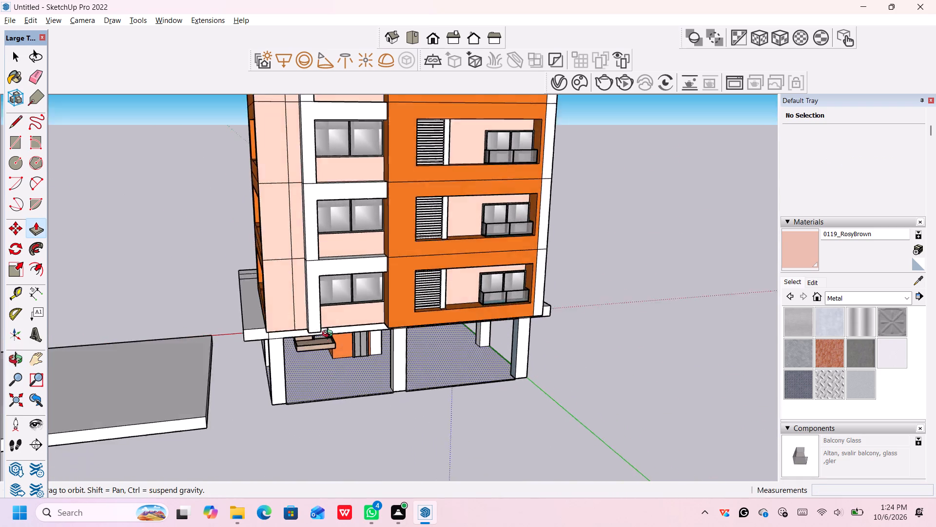
middle_click_drag(330, 335, 319, 293)
left_click(310, 285)
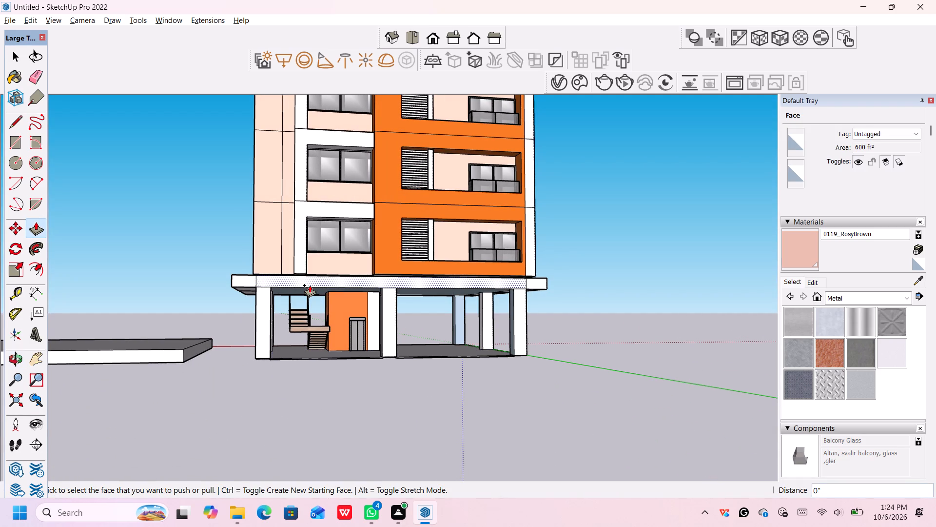
middle_click_drag(317, 303, 359, 447)
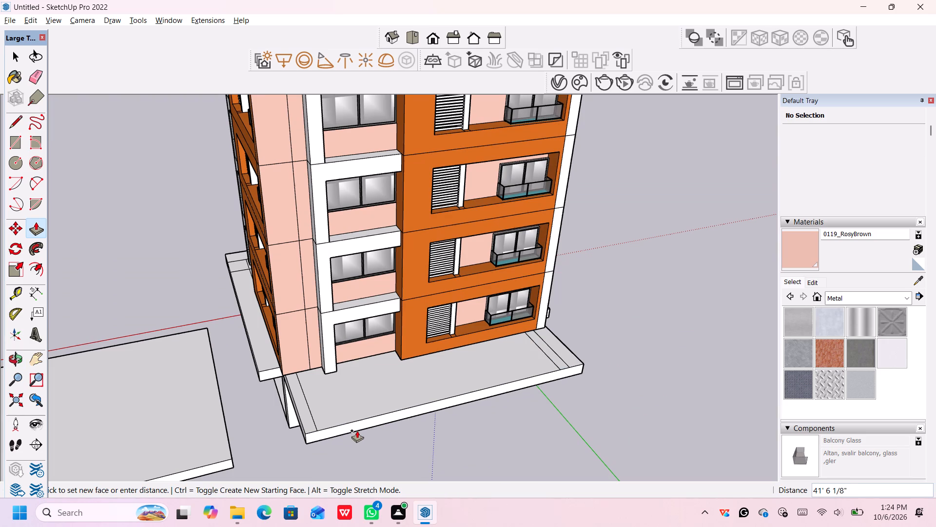
type("10'")
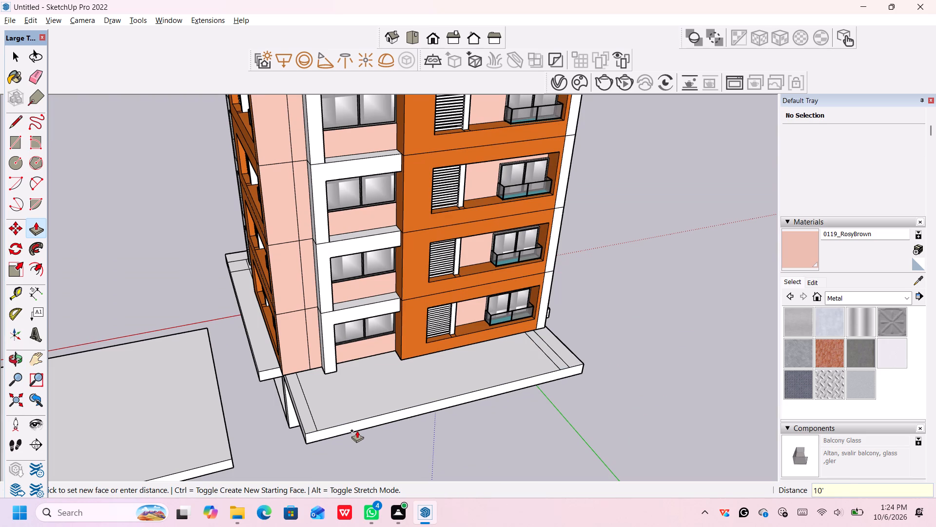
key("Return")
Push/Pull the end face of the flat-slab-side extension outward by 10' at the corner opposite the red-axis edge.
scroll(274, 381, "up", 2)
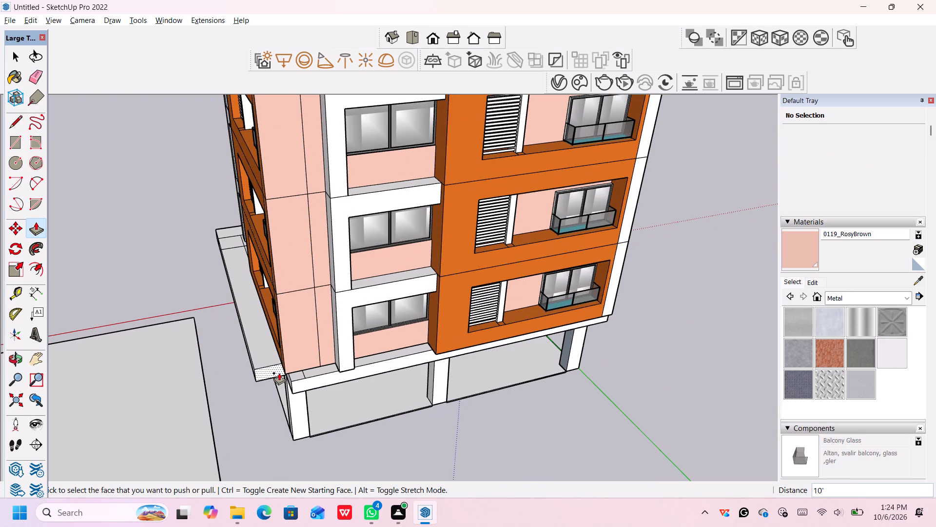
left_click(277, 372)
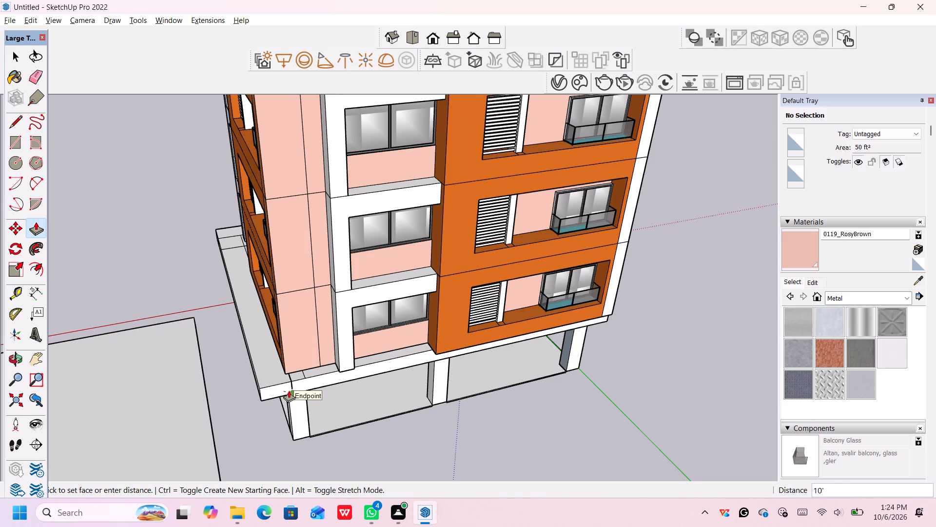
type("10'")
key("Return")
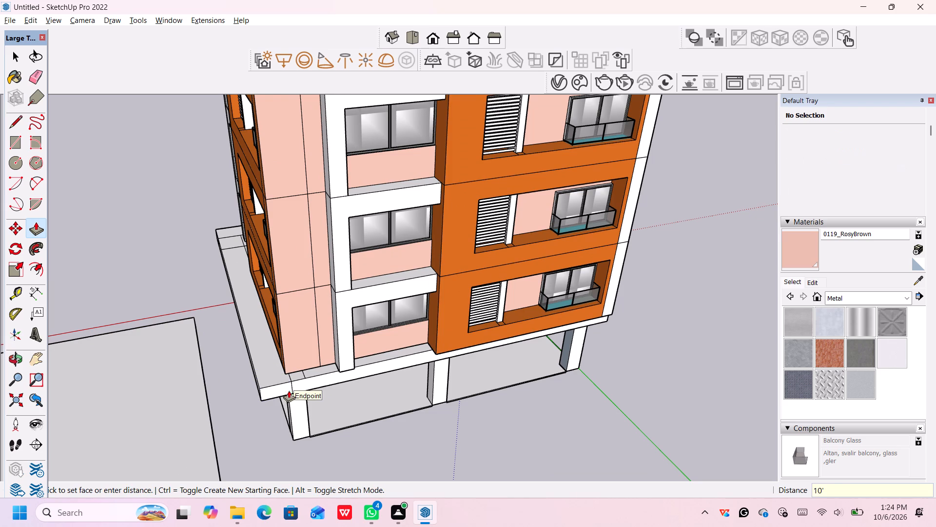
Push/Pull the end face of the green-axis-side slab extension outward by 10' at its corner away from the origin.
scroll(462, 379, "down", 1)
middle_click_drag(598, 381, 340, 341)
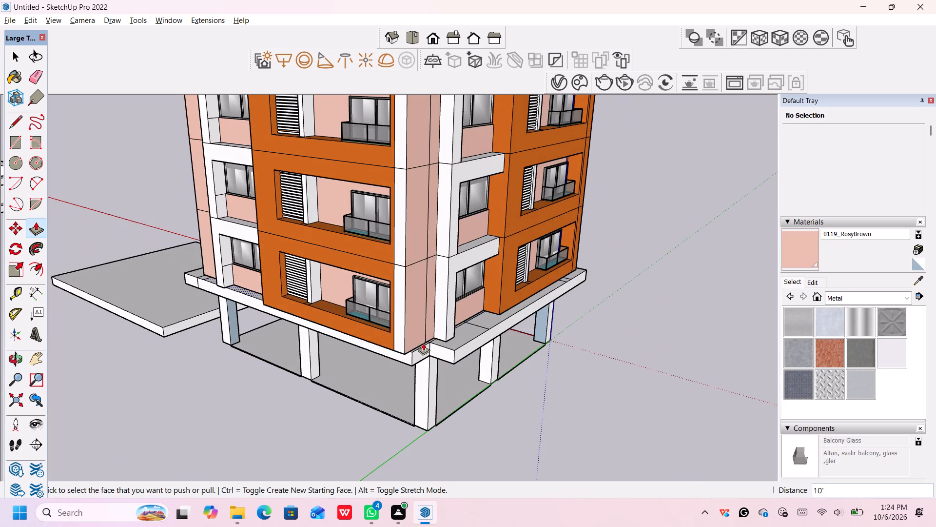
left_click(437, 349)
middle_click_drag(414, 373, 414, 374)
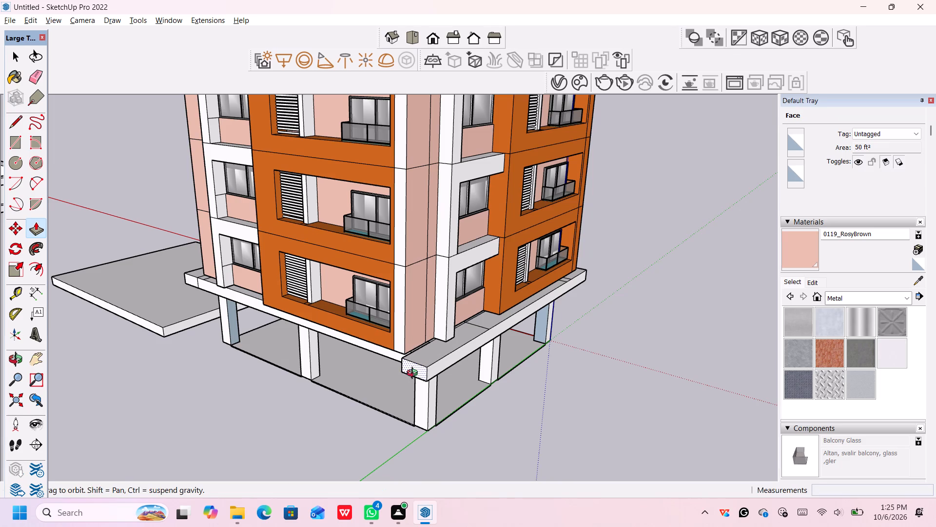
middle_click_drag(414, 374, 490, 415)
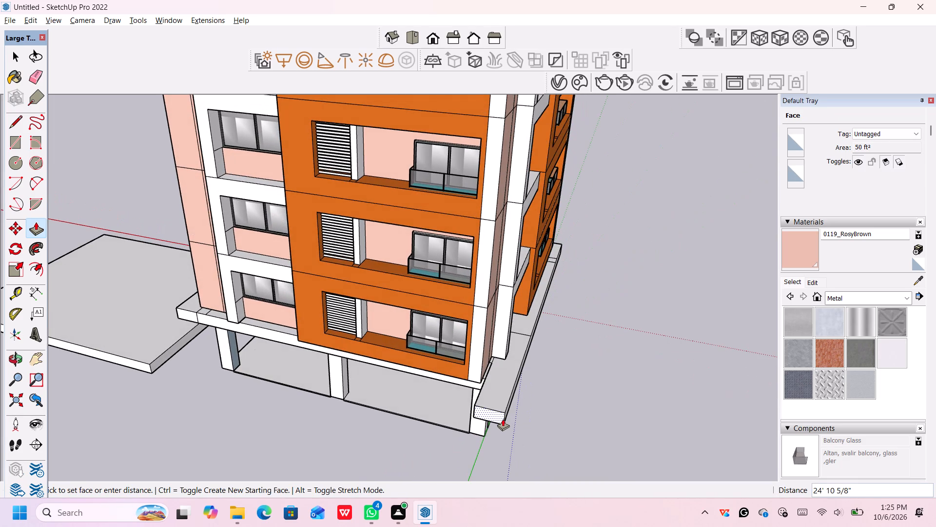
key("1")
type("0'")
key("Return")
Inspect the extended slab and its filled corners from around the building.
middle_click_drag(564, 370, 564, 371)
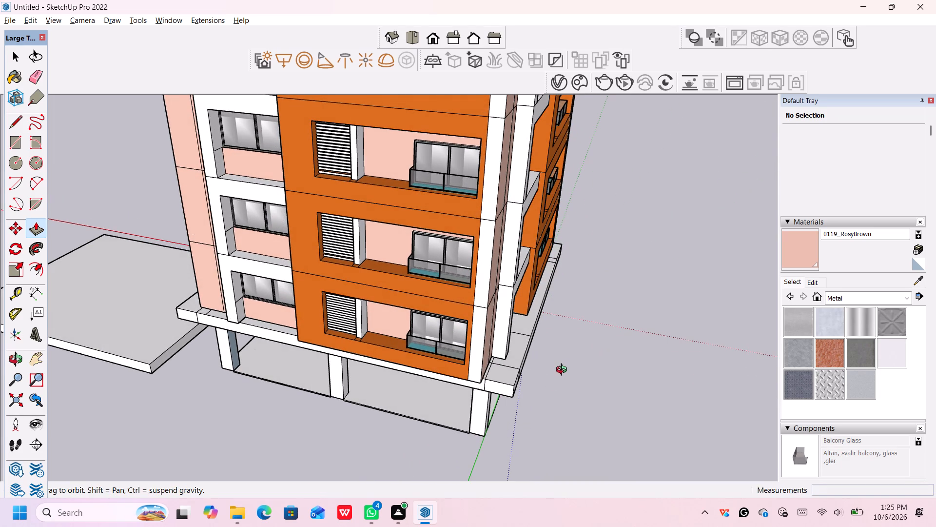
middle_click_drag(564, 371, 571, 408)
scroll(565, 386, "down", 3)
middle_click_drag(566, 385, 546, 369)
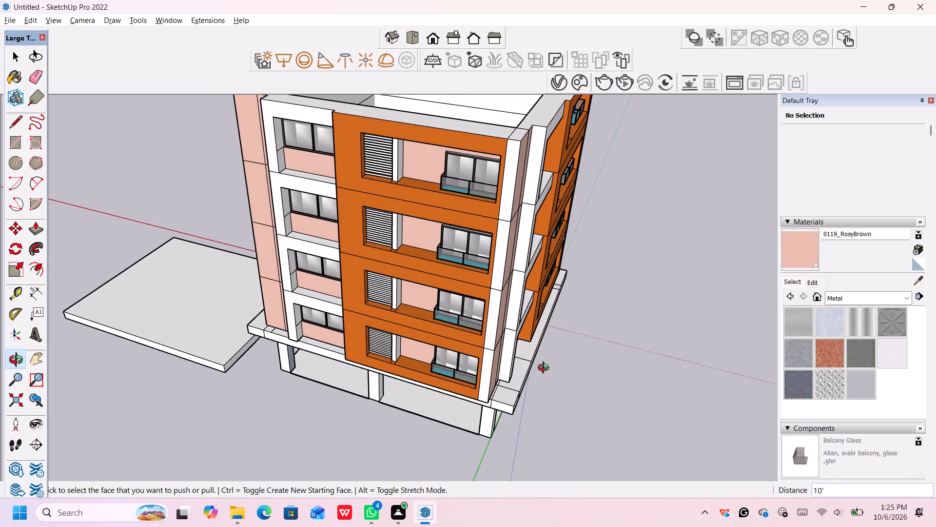
key("space")
middle_click_drag(563, 359, 308, 361)
middle_click_drag(505, 410, 468, 370)
middle_click_drag(494, 402, 306, 376)
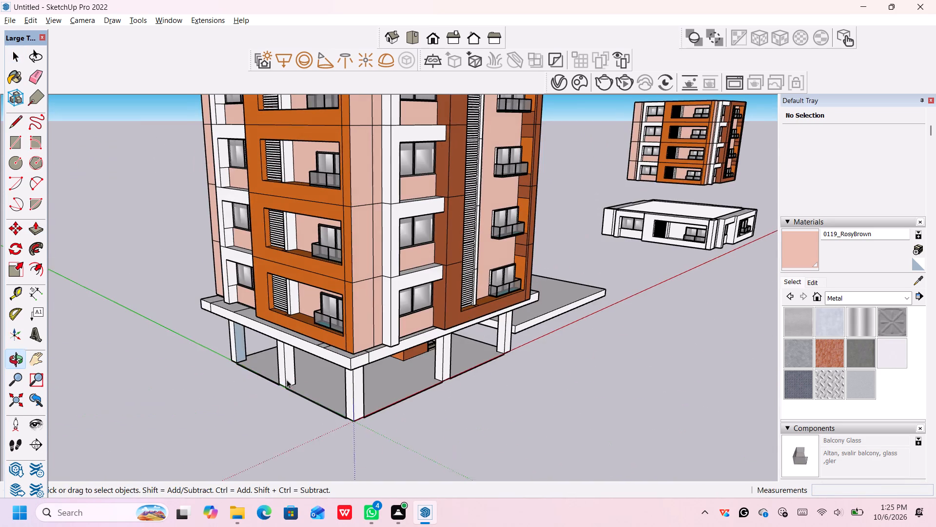
middle_click_drag(475, 379, 313, 379)
scroll(472, 351, "down", 4)
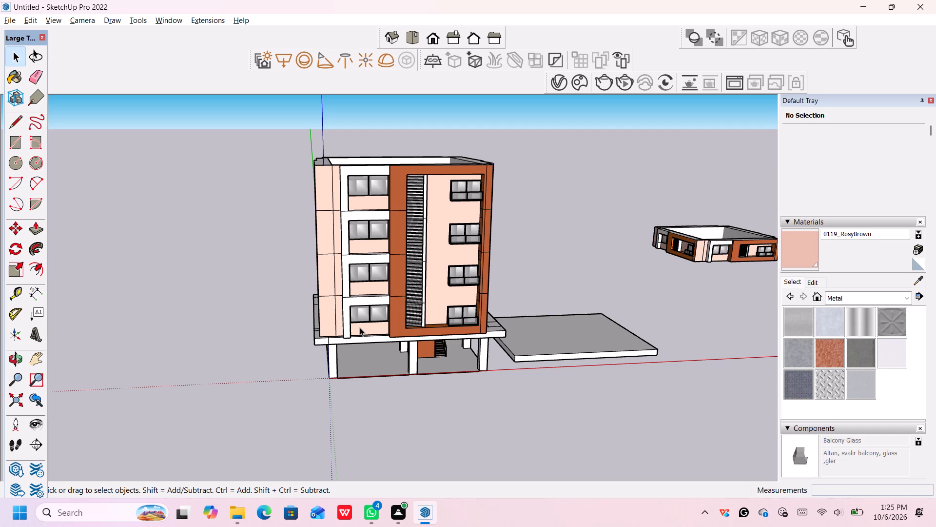
Push/Pull the small edge face at the slab's origin corner outward 2' 3 1/16" and pull the adjoining long red-axis edge face flush with it.
scroll(337, 336, "up", 5)
middle_click_drag(340, 344, 405, 392)
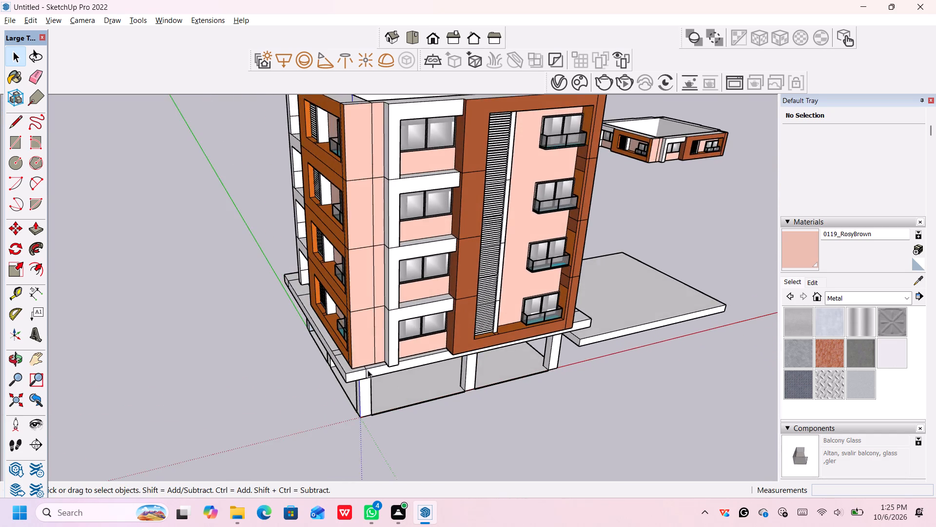
scroll(368, 370, "up", 8)
middle_click_drag(381, 367, 446, 403)
middle_click_drag(432, 410, 429, 409)
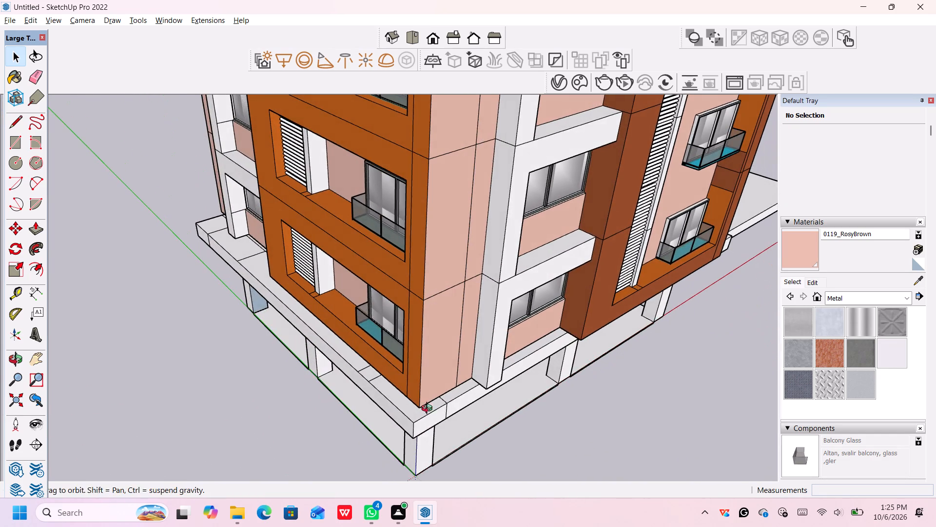
middle_click_drag(429, 409, 373, 352)
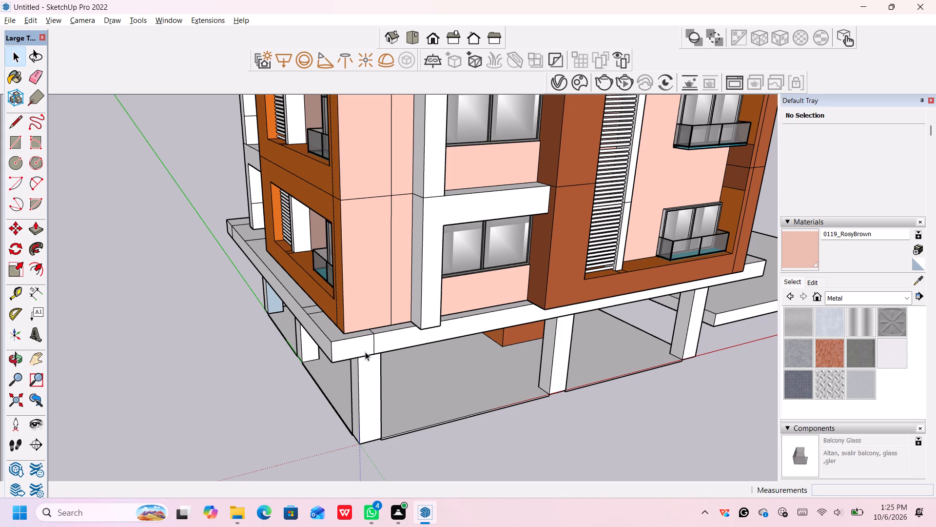
key("p")
left_click(361, 345)
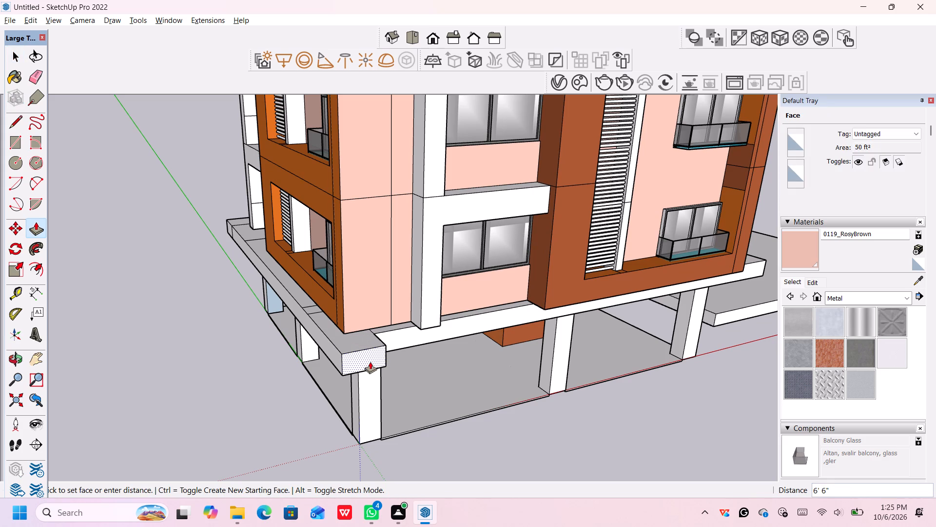
middle_click_drag(370, 362, 378, 393)
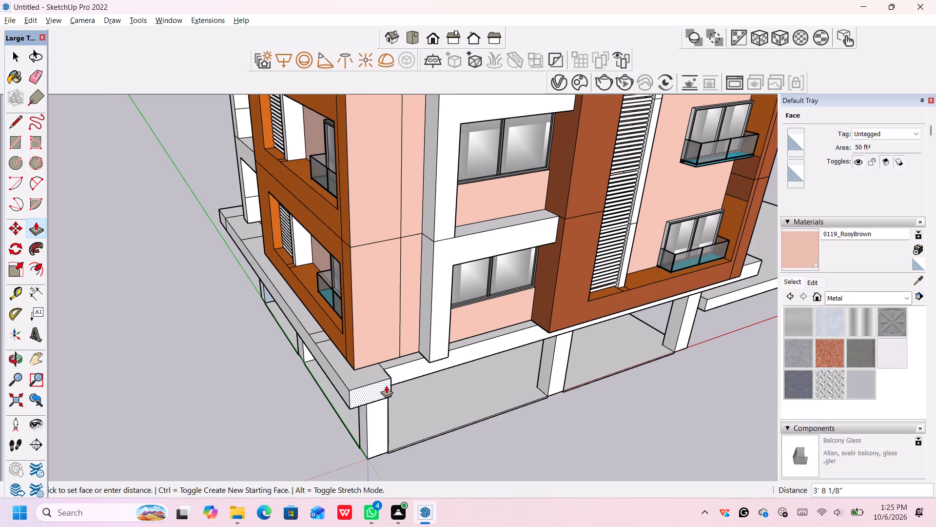
left_click(431, 361)
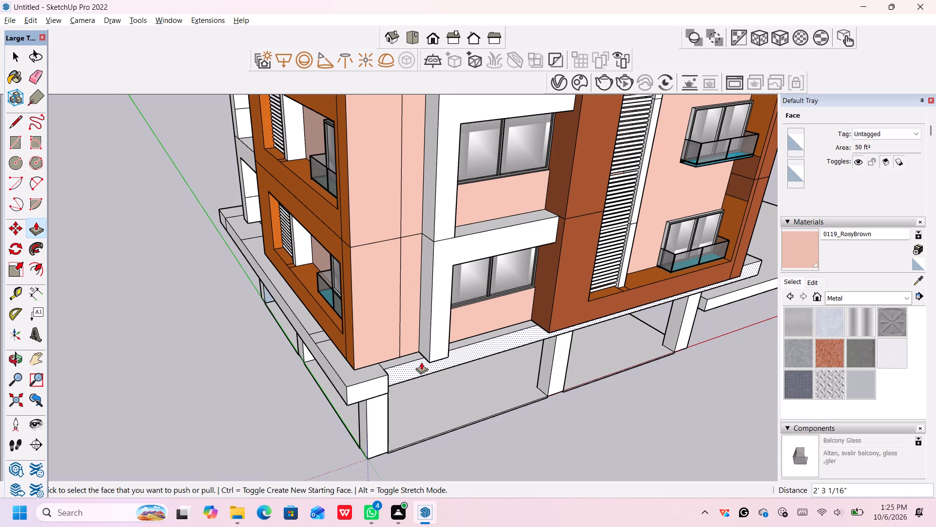
left_click(421, 362)
left_click(390, 388)
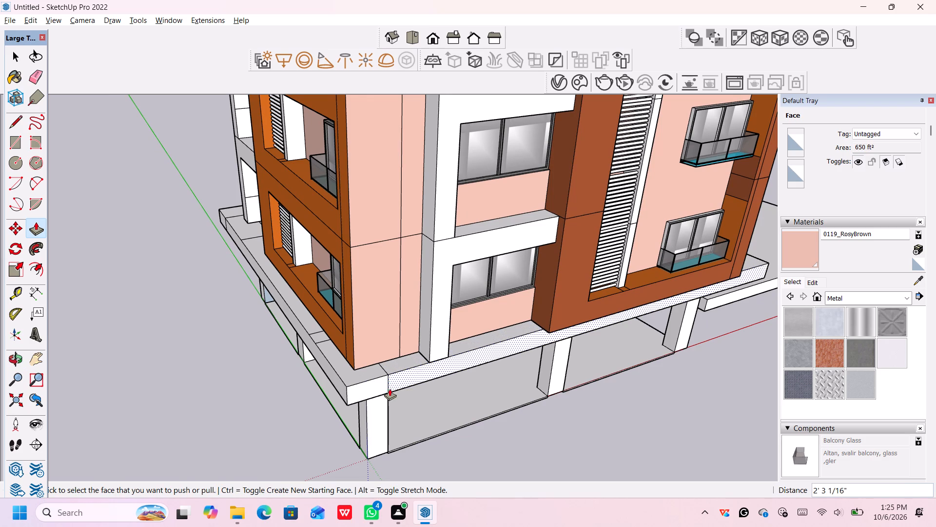
Push/Pull the small corner edge face on the flat-slab side, next to the brown-orange facade, inward by 11'.
scroll(470, 377, "down", 1)
middle_click_drag(480, 370, 300, 355)
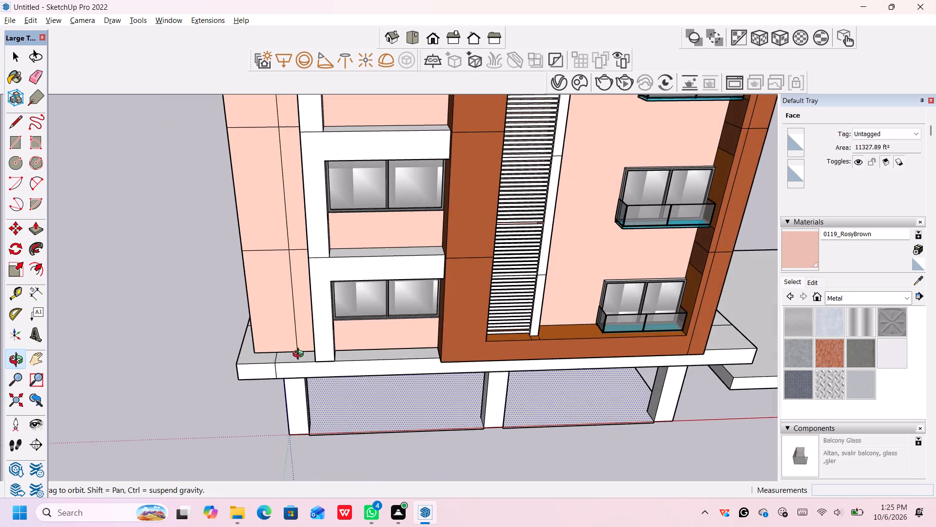
middle_click_drag(300, 355, 222, 344)
scroll(543, 373, "down", 2)
middle_click_drag(575, 378, 389, 364)
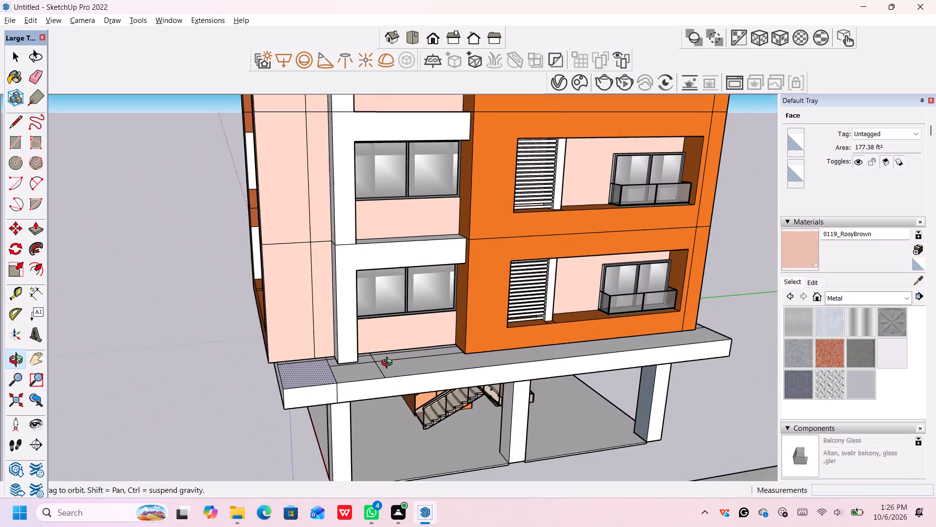
middle_click_drag(389, 364, 389, 365)
middle_click_drag(393, 379, 413, 409)
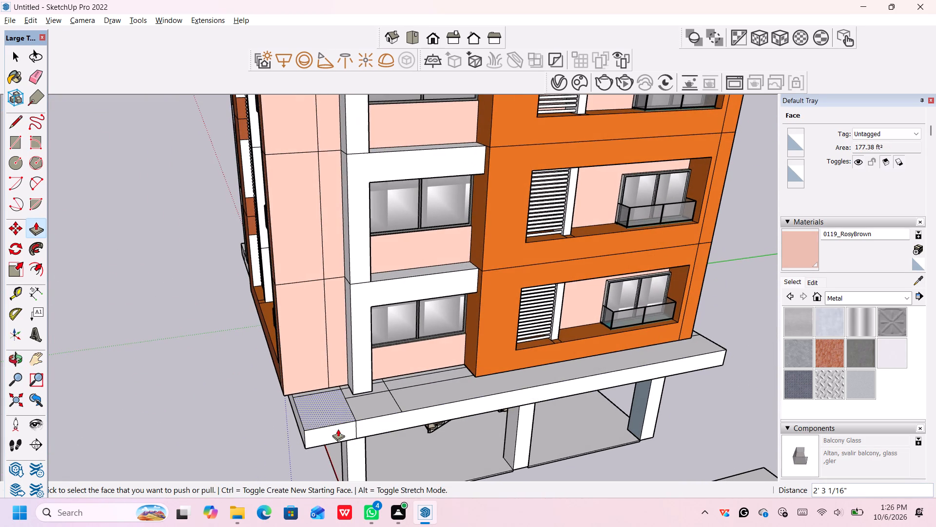
left_click(338, 429)
left_click(354, 389)
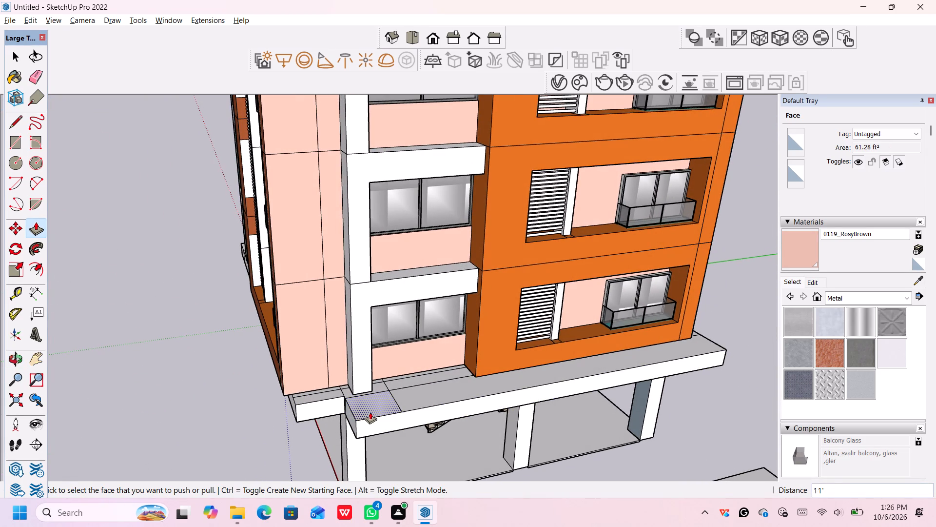
Push/Pull the adjoining long slab edge face inward by 10', and by a further 1' to align with the corner piece.
left_click(374, 421)
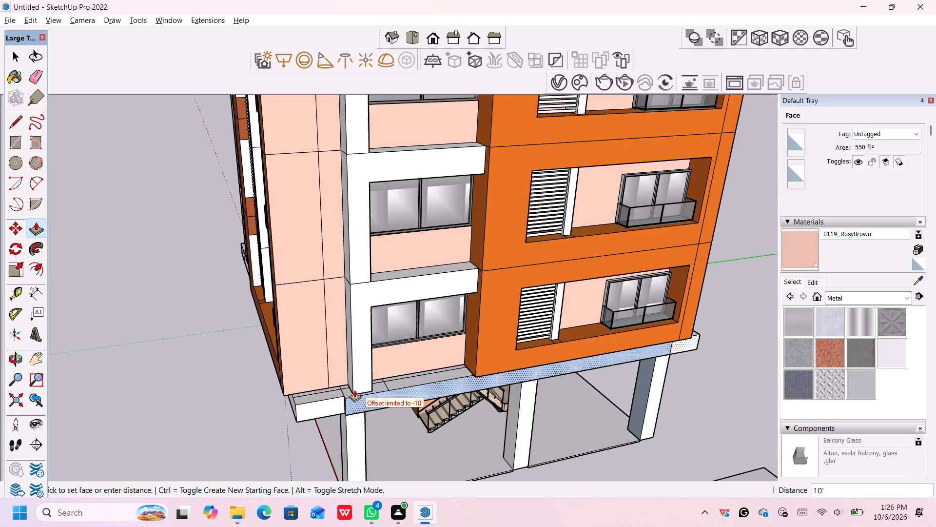
left_click(354, 391)
left_click(354, 398)
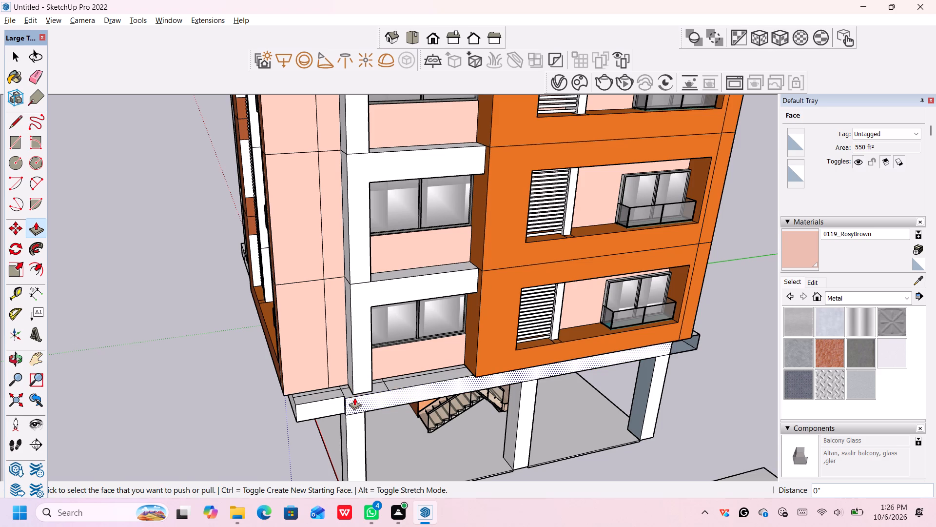
left_click(353, 394)
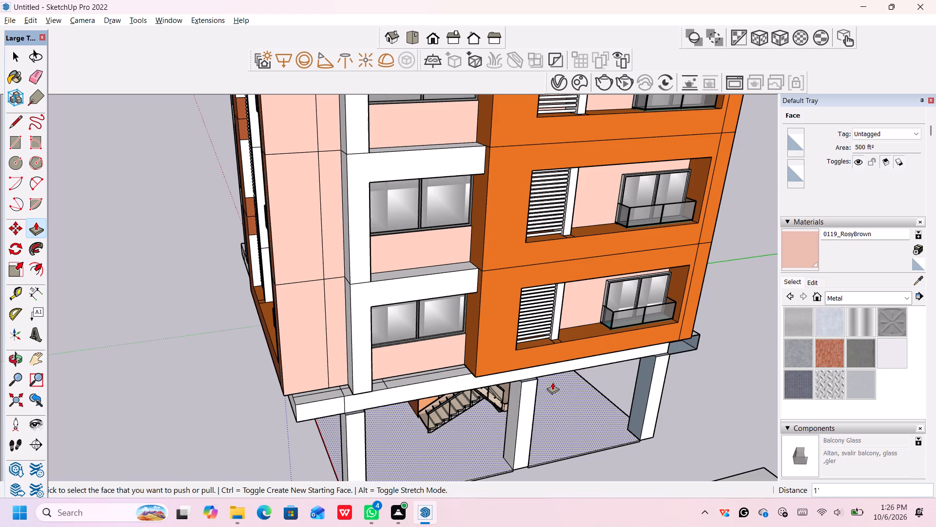
Fill the hollow slab corner at the other end of the flat-slab side by Push/Pulling its faces 5', 1' 6 5/16" and 5' 5 11/16".
middle_click_drag(561, 364, 213, 362)
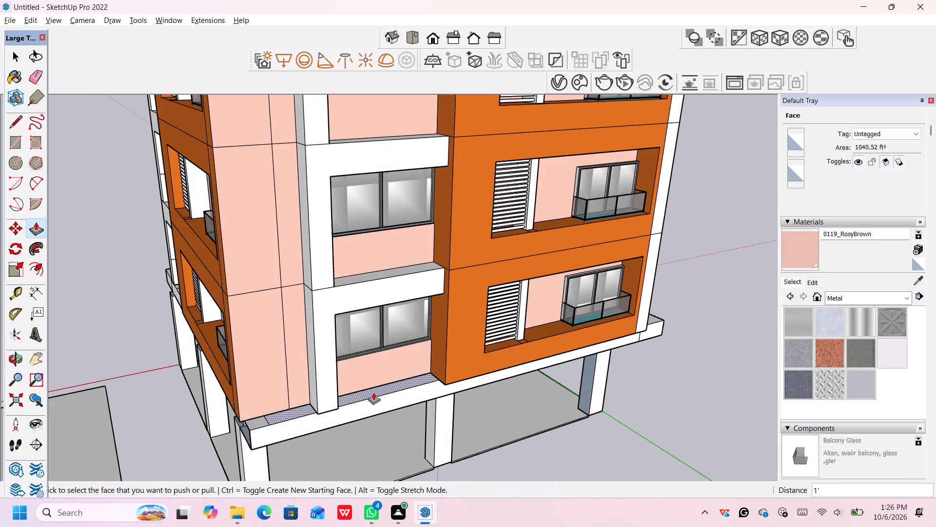
middle_click_drag(286, 428, 427, 386)
scroll(475, 374, "up", 3)
middle_click_drag(469, 383, 534, 361)
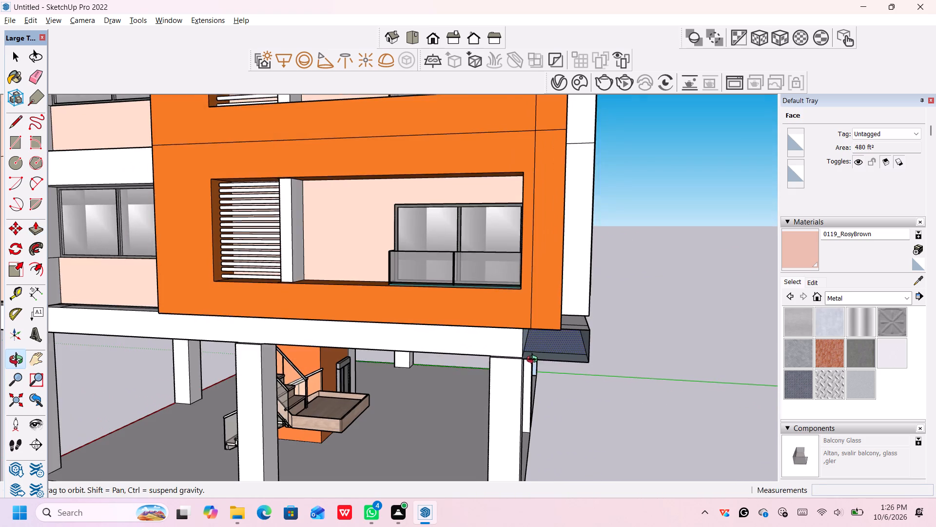
middle_click_drag(534, 361, 534, 360)
middle_click_drag(552, 333, 547, 353)
middle_click(547, 353)
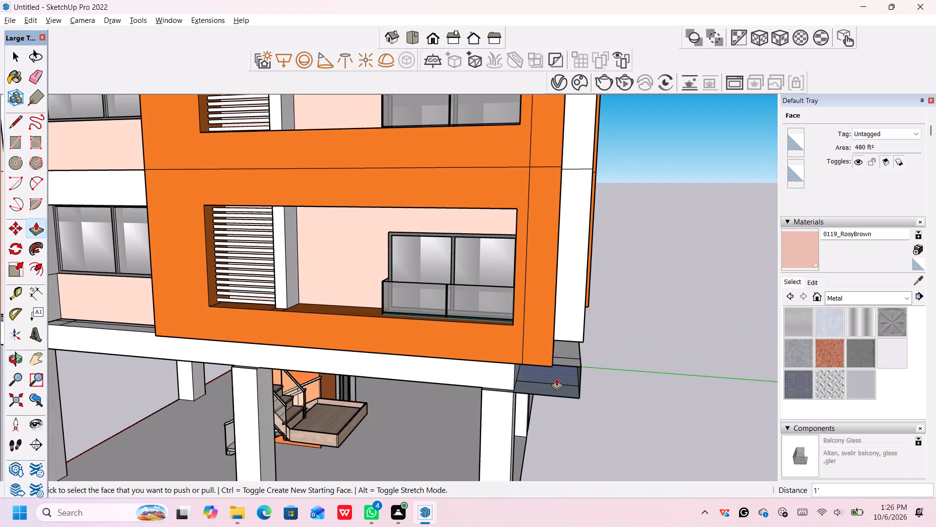
left_click(560, 371)
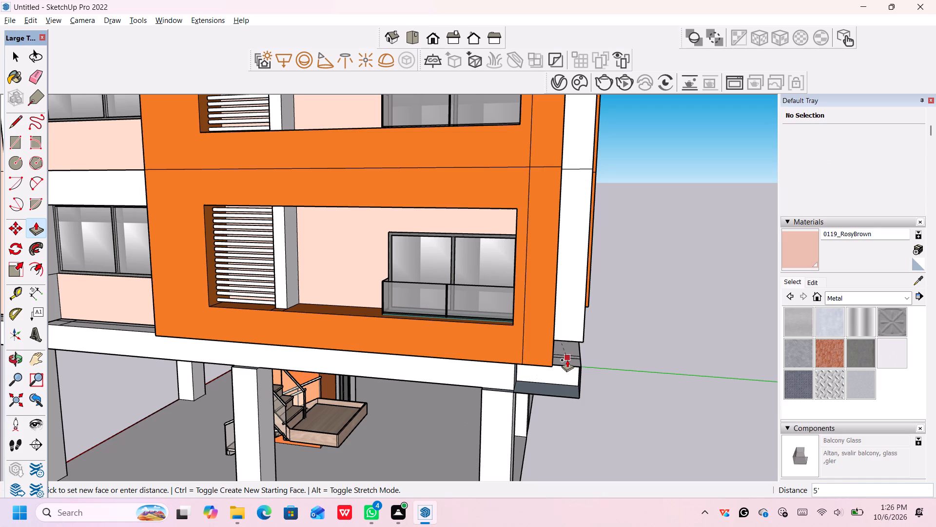
left_click(567, 360)
left_click(565, 376)
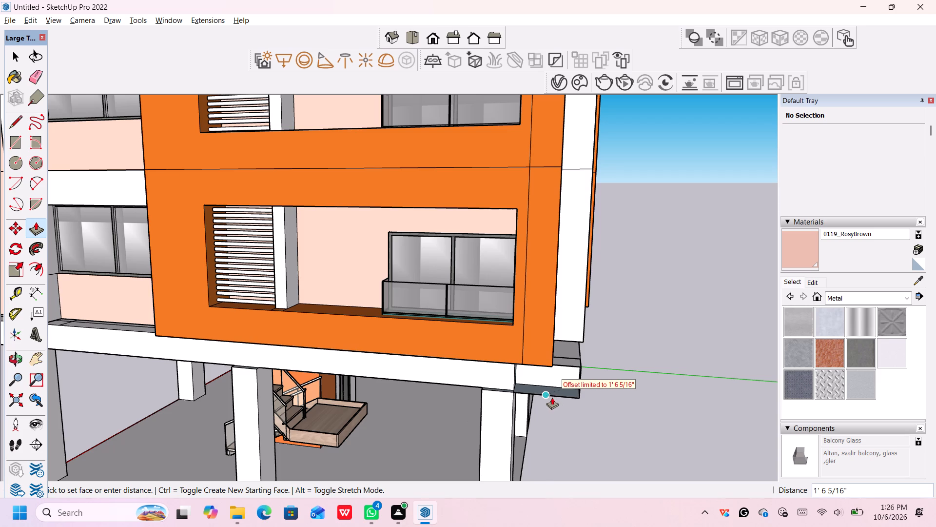
left_click(552, 397)
left_click(549, 379)
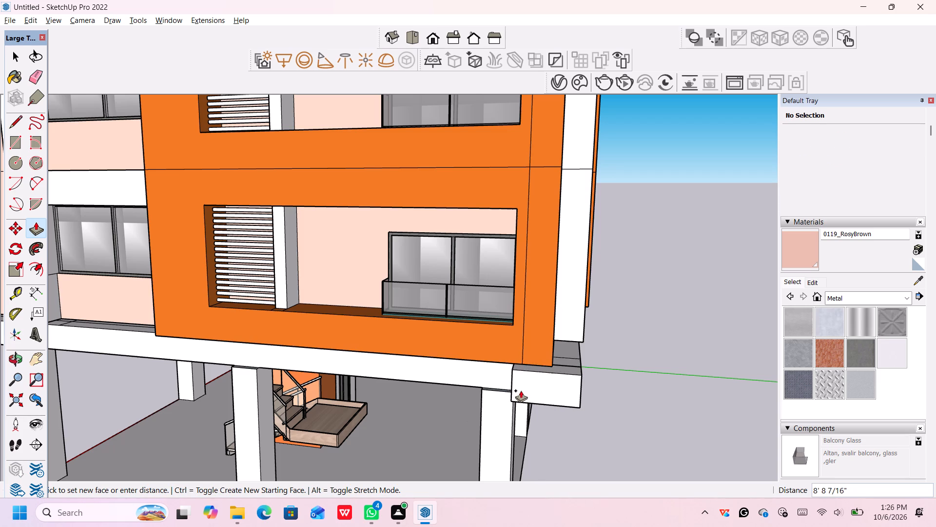
left_click(519, 365)
Push/Pull the long slab edge face on the flat-slab side to line up with the filled corner block.
scroll(597, 382, "down", 1)
middle_click_drag(605, 377, 460, 409)
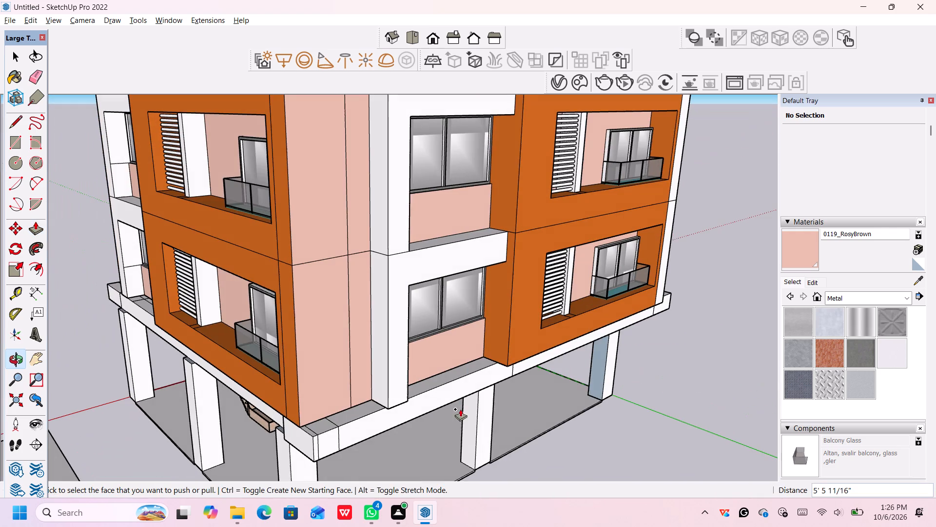
middle_click_drag(323, 430, 318, 378)
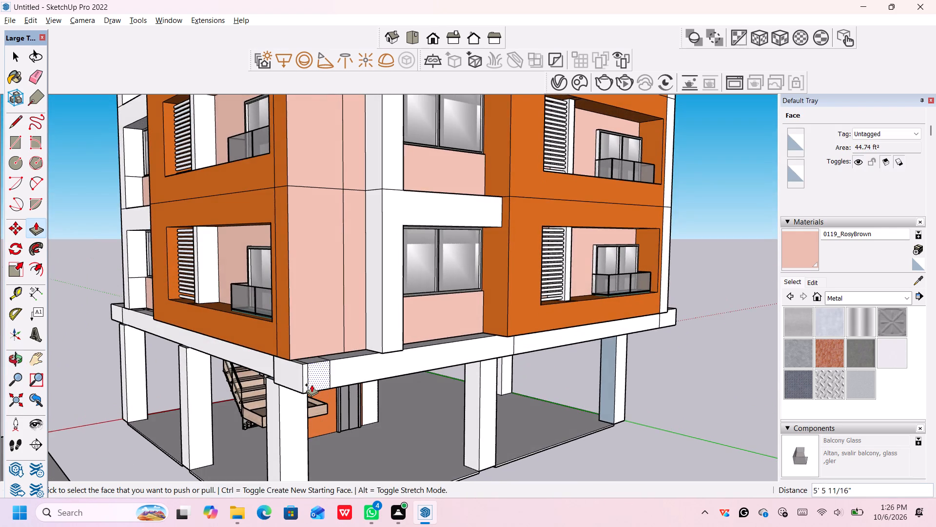
middle_click_drag(312, 385, 394, 343)
middle_click_drag(377, 346, 415, 398)
middle_click_drag(409, 395, 411, 397)
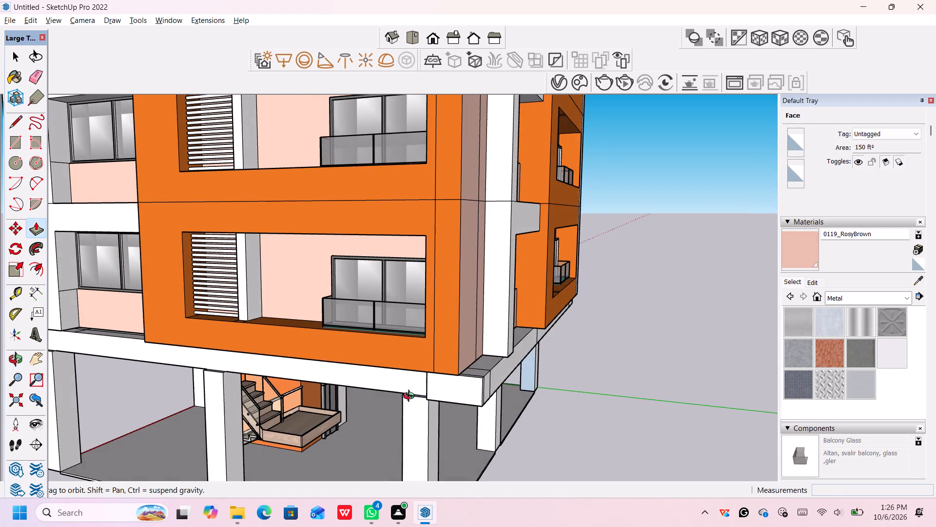
middle_click_drag(411, 397, 462, 421)
left_click(430, 404)
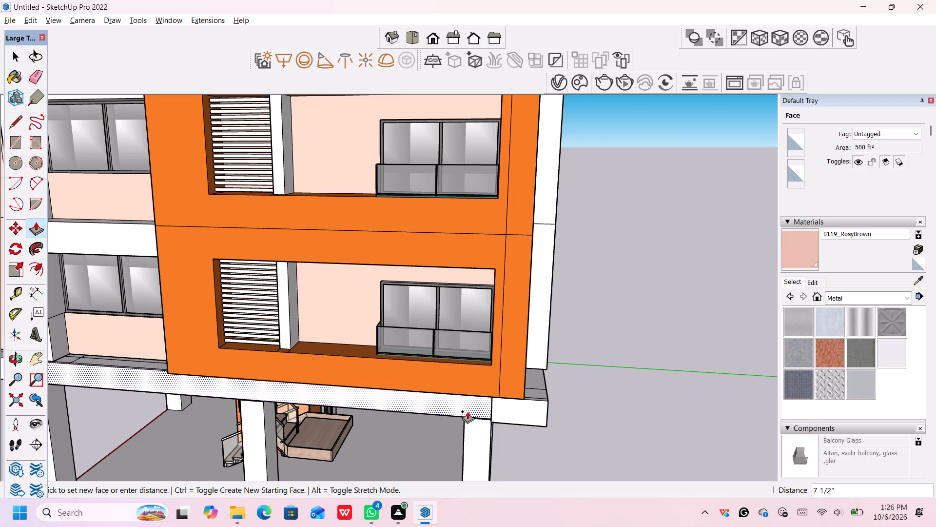
left_click(492, 415)
middle_click_drag(359, 402, 359, 403)
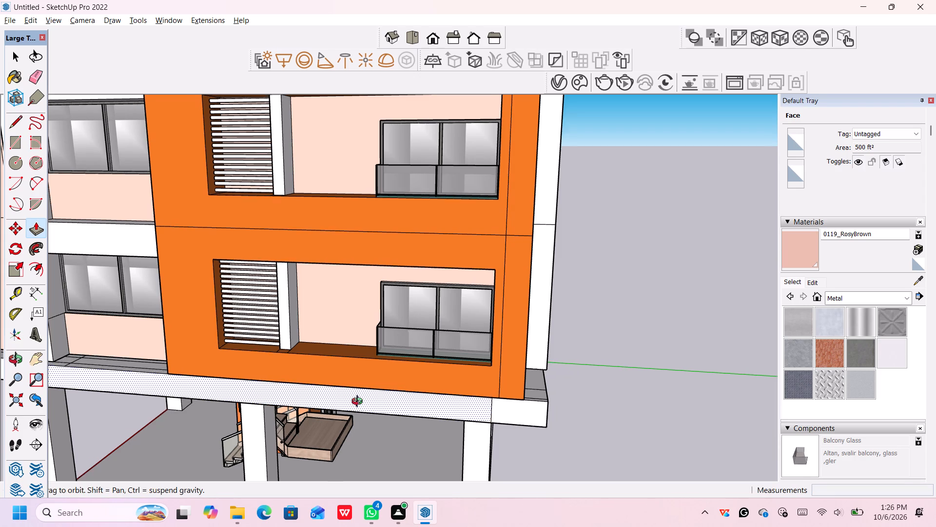
Push/Pull the slab edge face at the corner near the brown-orange facade by 2' to align it with the adjoining edge.
middle_click_drag(359, 403, 458, 403)
scroll(344, 417, "down", 5)
middle_click_drag(228, 424, 352, 418)
left_click(295, 460)
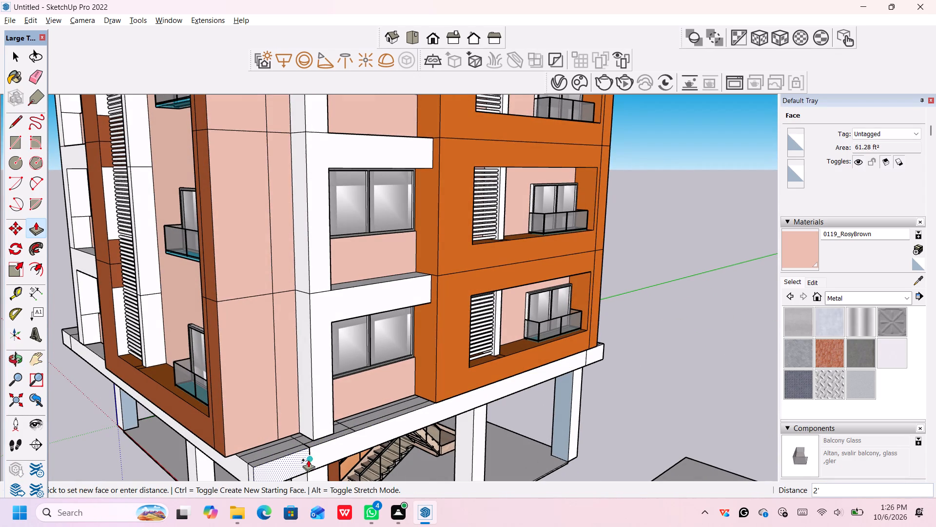
left_click(314, 455)
On the next side of the building, Push/Pull the long slab edge face below the white-framed windows inward by 8 15/16".
scroll(470, 423, "down", 4)
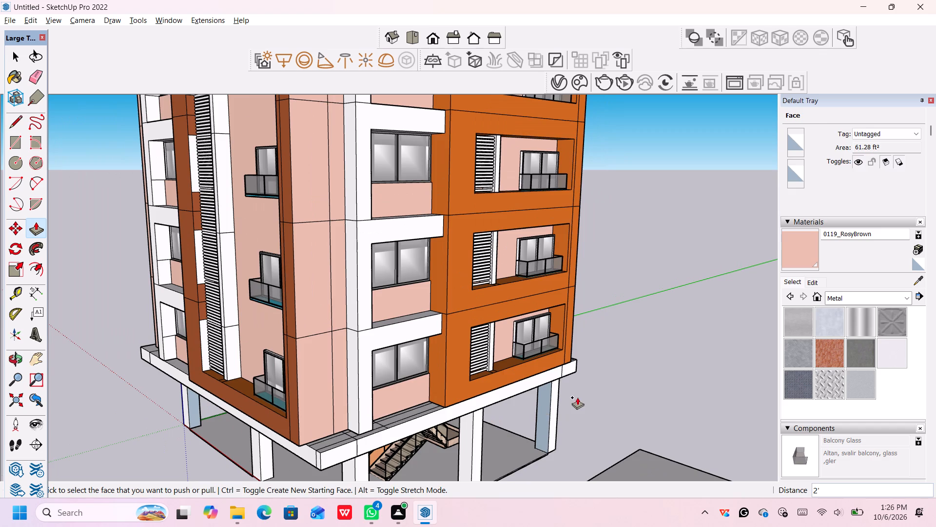
middle_click_drag(577, 396, 330, 426)
middle_click_drag(514, 432, 370, 429)
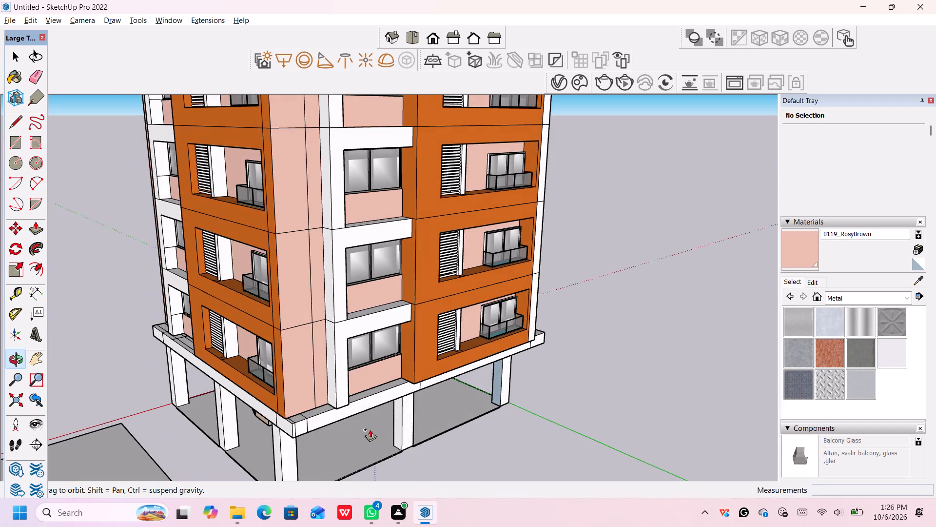
middle_click_drag(506, 406, 334, 410)
middle_click_drag(502, 407, 498, 379)
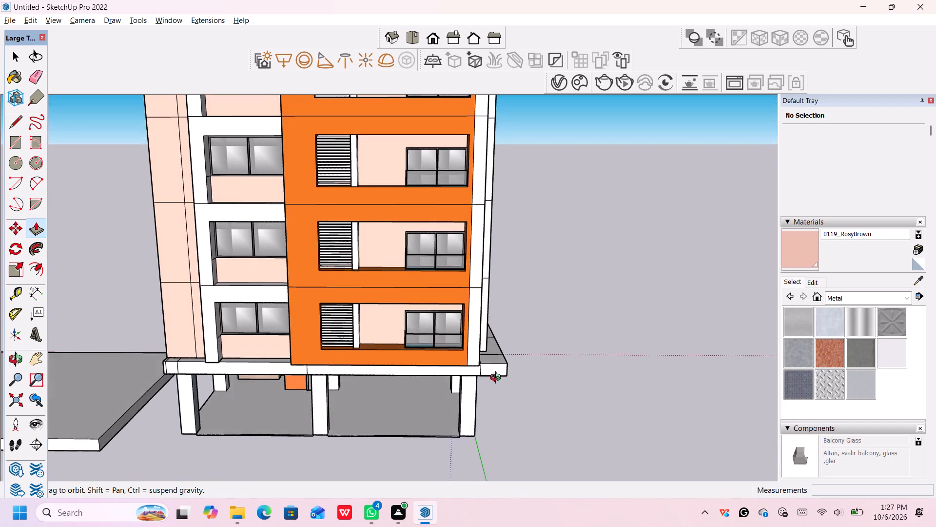
middle_click_drag(498, 379, 535, 430)
middle_click_drag(208, 385, 272, 387)
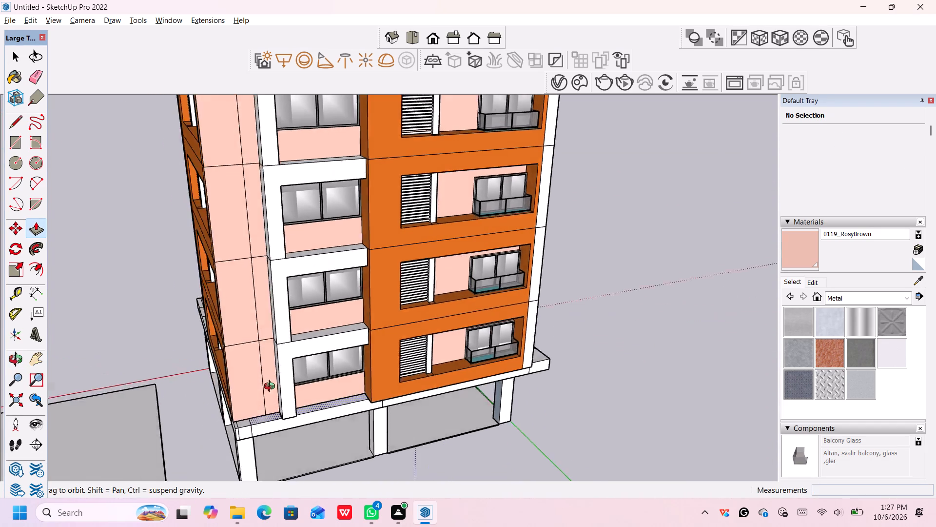
middle_click_drag(272, 387, 293, 381)
scroll(268, 430, "up", 4)
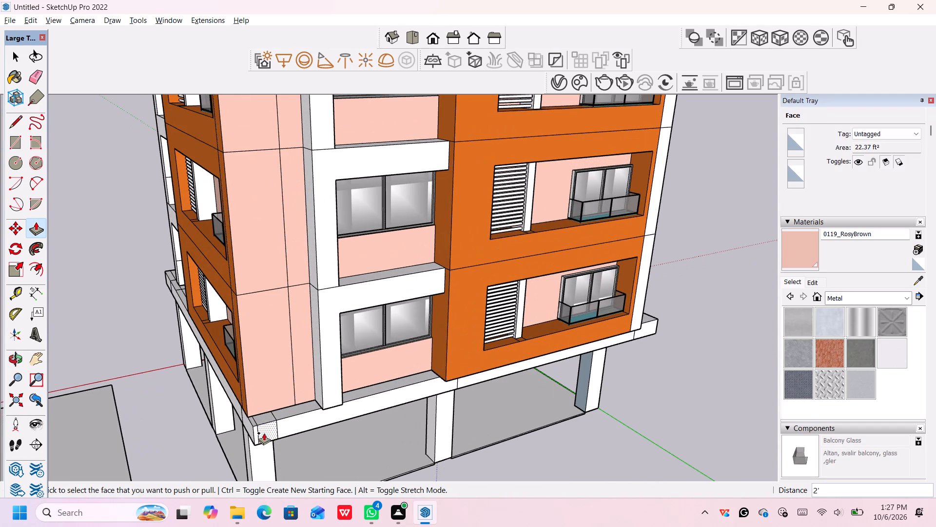
scroll(264, 433, "up", 2)
scroll(264, 433, "down", 1)
left_click(313, 424)
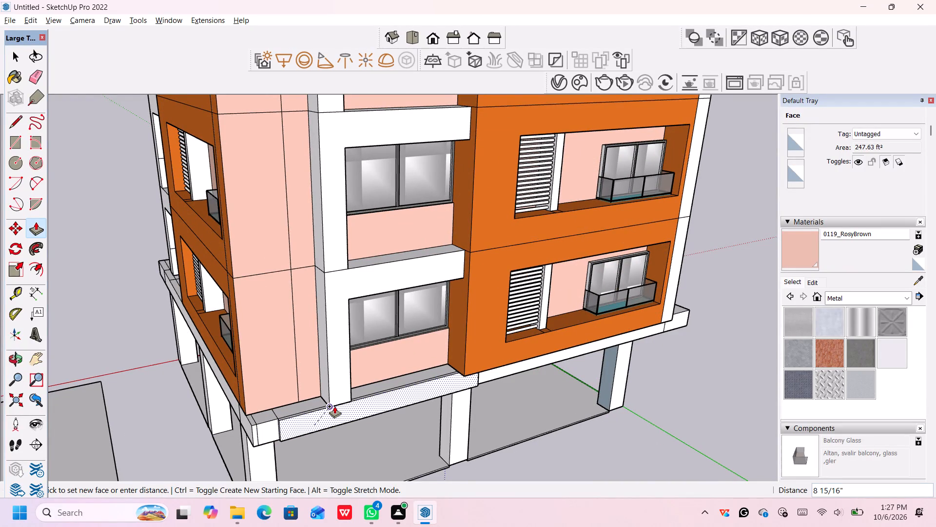
left_click(335, 409)
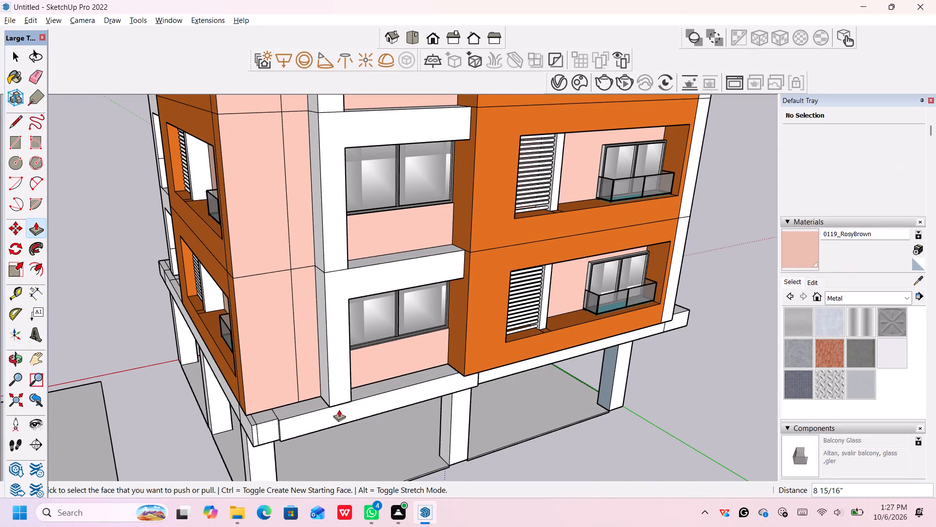
Push/Pull the adjoining slab edge face beneath the orange facade inward by 8 15/16", in line with the neighbouring edge.
left_click(491, 372)
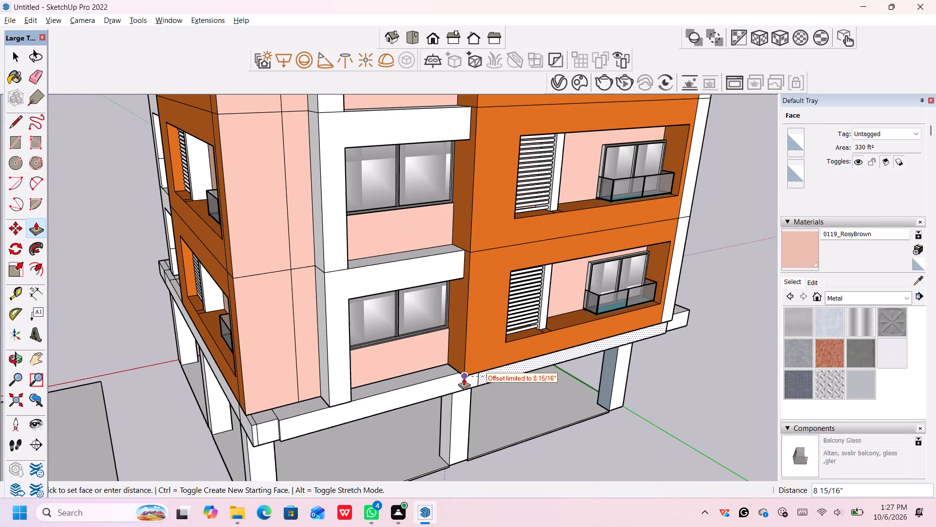
scroll(458, 373, "up", 4)
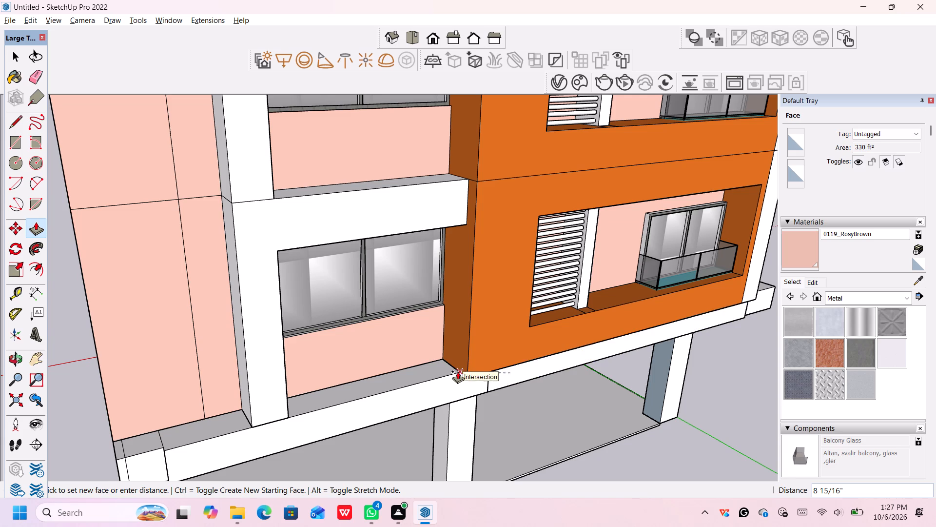
left_click(458, 371)
scroll(358, 413, "down", 2)
Push/Pull the slab corner block's face and the narrow strip beside it inward by 8 15/16" to align with the long edge.
middle_click_drag(301, 427, 307, 421)
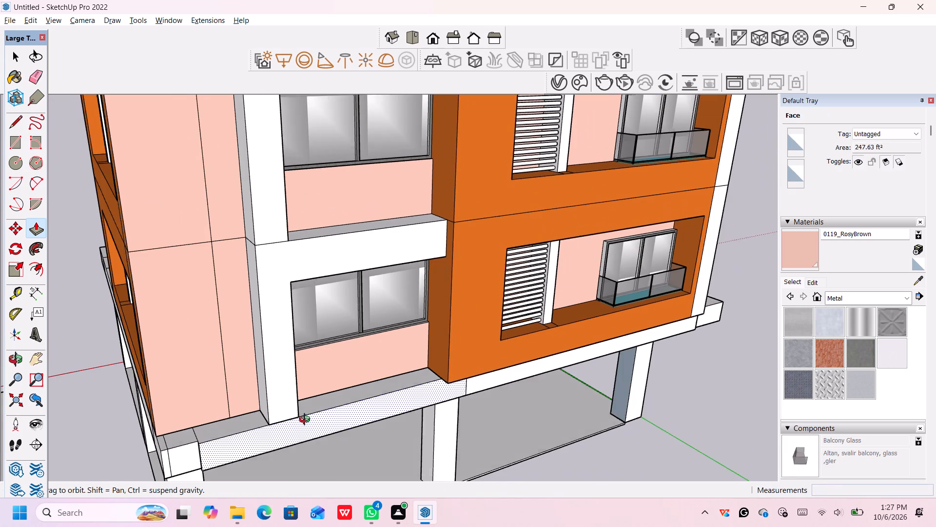
middle_click_drag(307, 421, 338, 395)
scroll(240, 424, "up", 2)
left_click(240, 424)
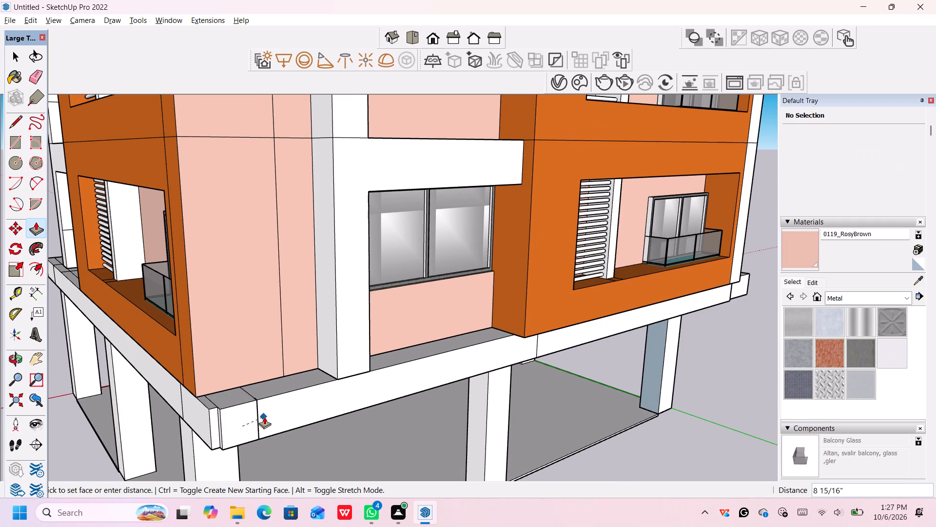
left_click(264, 417)
left_click(216, 422)
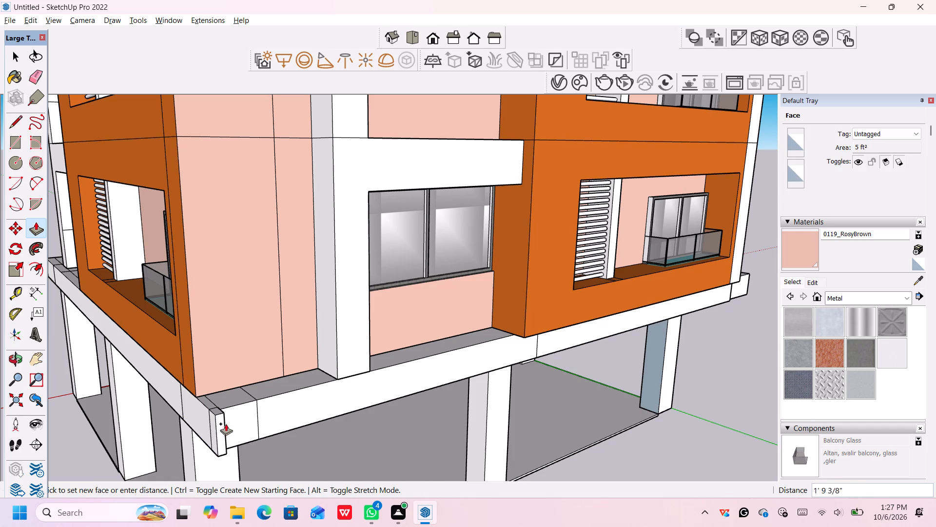
left_click(227, 411)
scroll(382, 429, "down", 4)
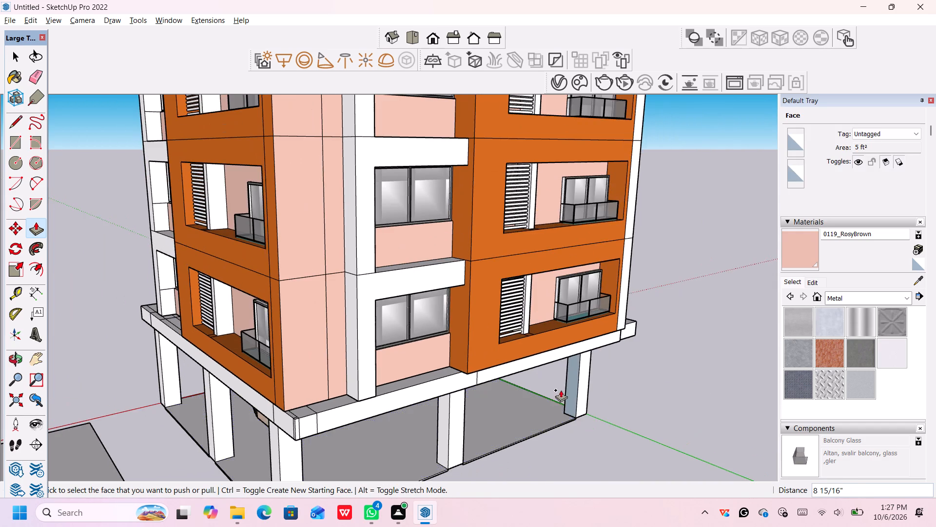
Push/Pull the corner block's face at the other end of this slab side, beside the orange facade, inward by 8 15/16".
middle_click_drag(556, 388, 308, 402)
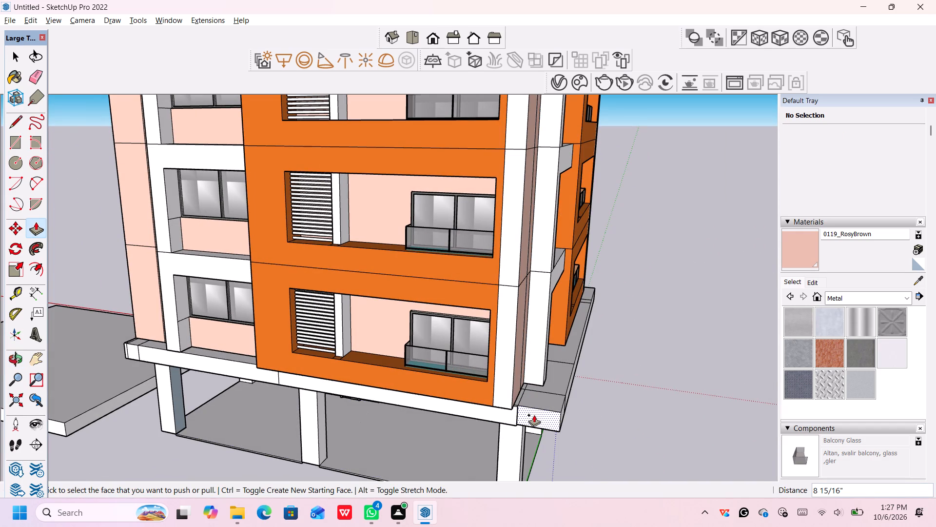
left_click(536, 414)
scroll(524, 417, "up", 6)
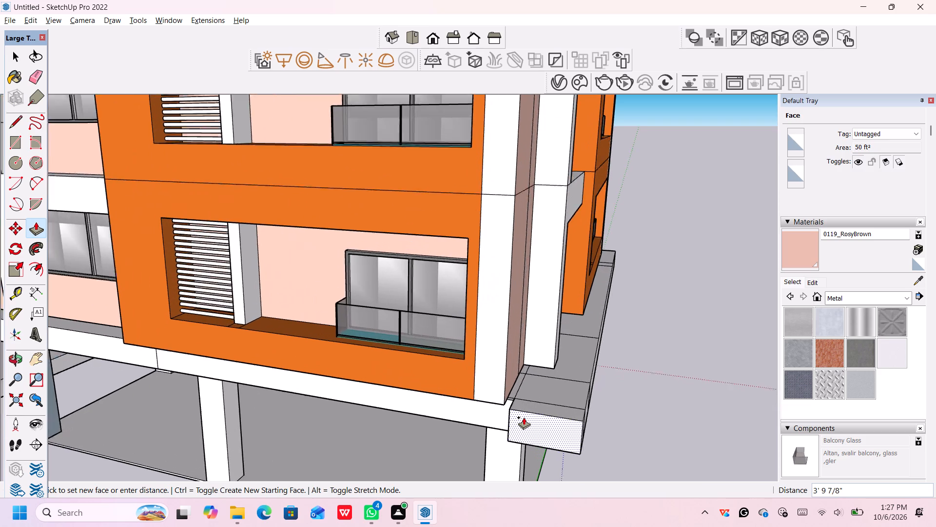
middle_click_drag(523, 417, 464, 421)
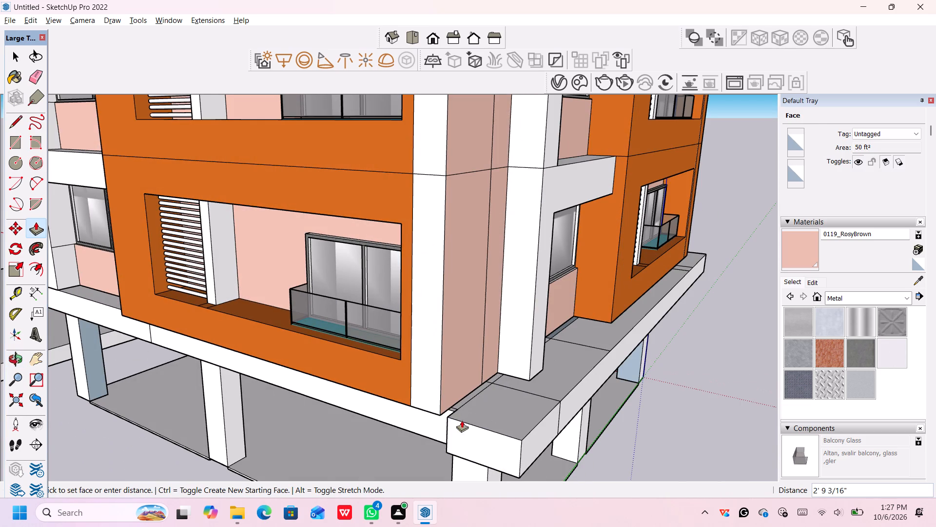
left_click(455, 412)
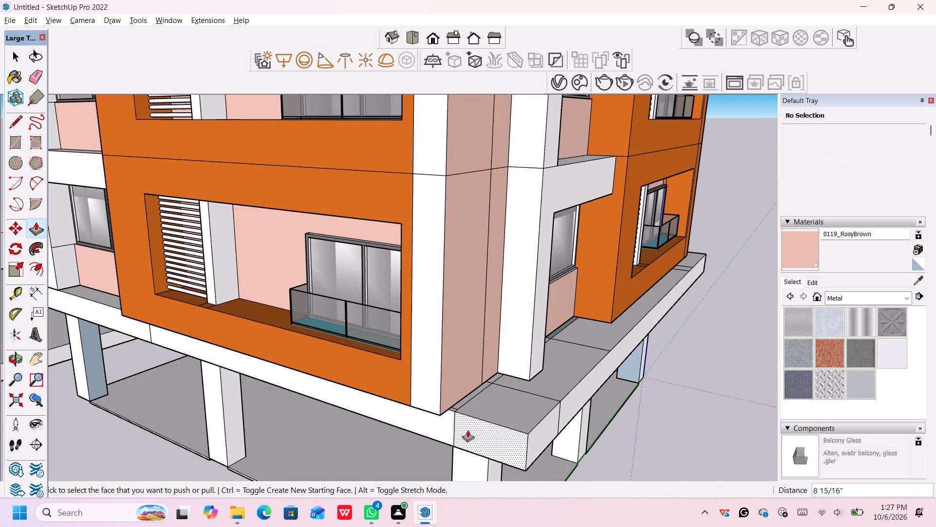
scroll(527, 447, "down", 5)
scroll(637, 421, "down", 4)
key("space")
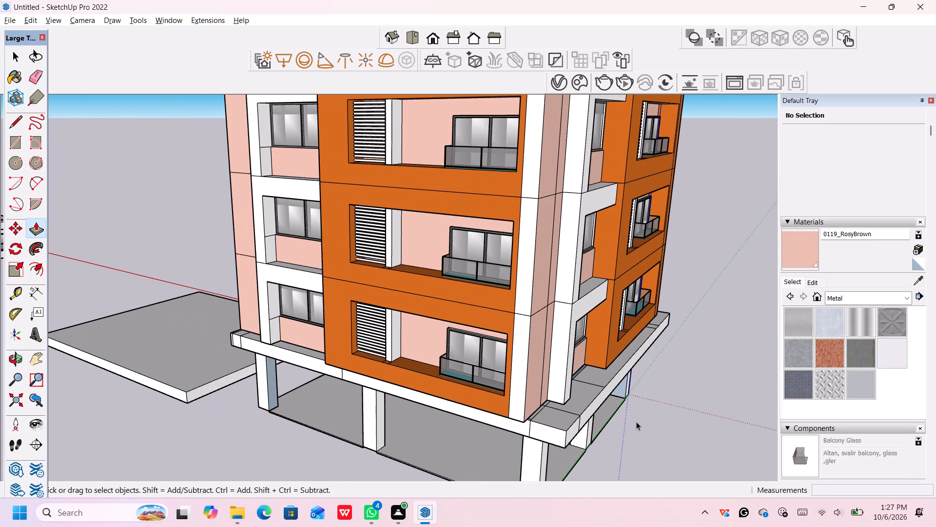
Draw a rectangle about 22' 11 7/8" by 4' 4 3/16" on the brown-orange facade's recessed wall, just below the top-floor balcony.
scroll(636, 422, "down", 5)
middle_click_drag(637, 421, 250, 386)
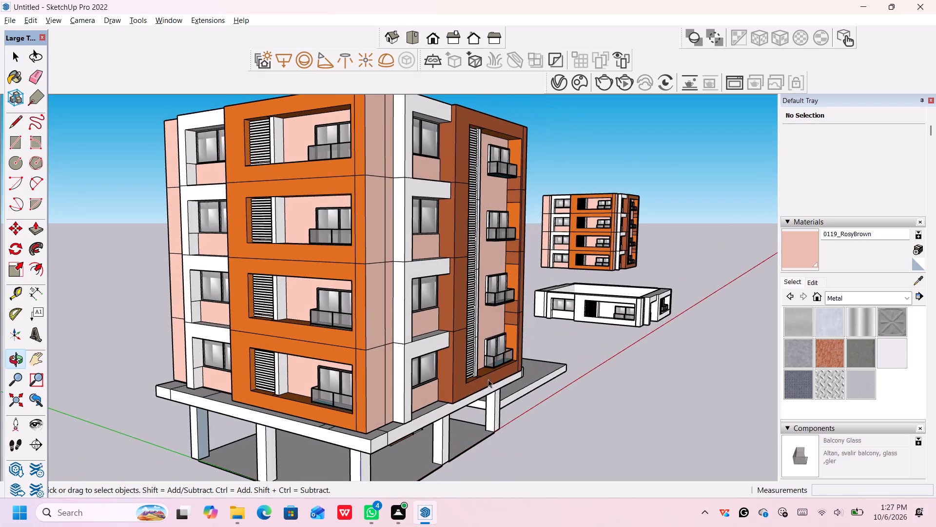
middle_click_drag(507, 368, 257, 402)
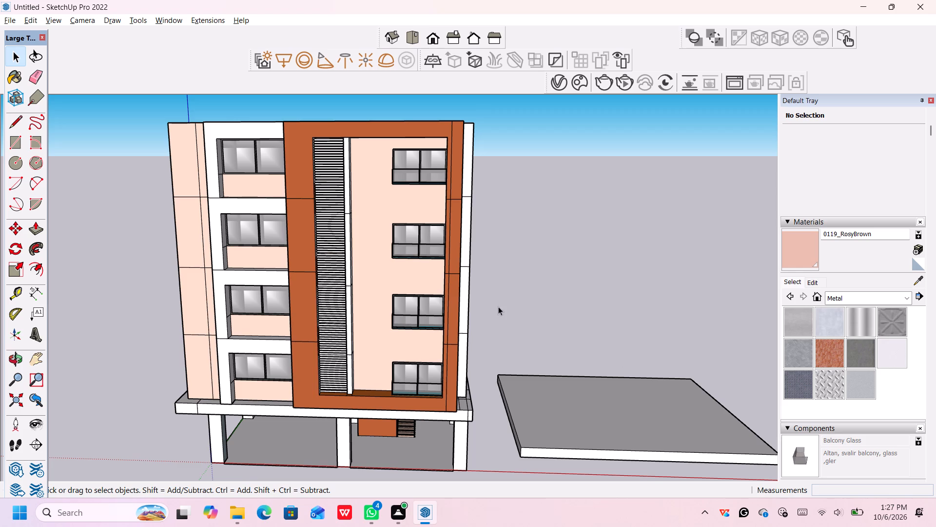
middle_click_drag(422, 244, 470, 261)
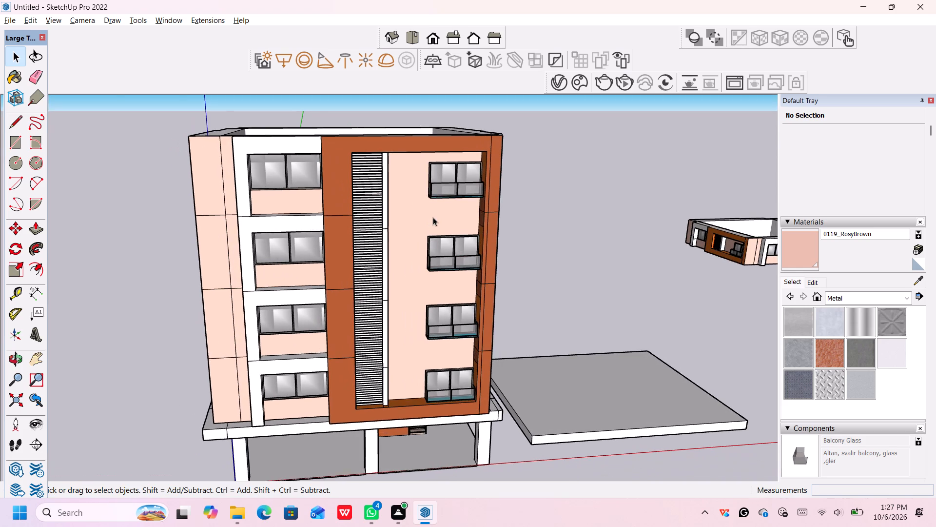
scroll(435, 212, "up", 5)
key("r")
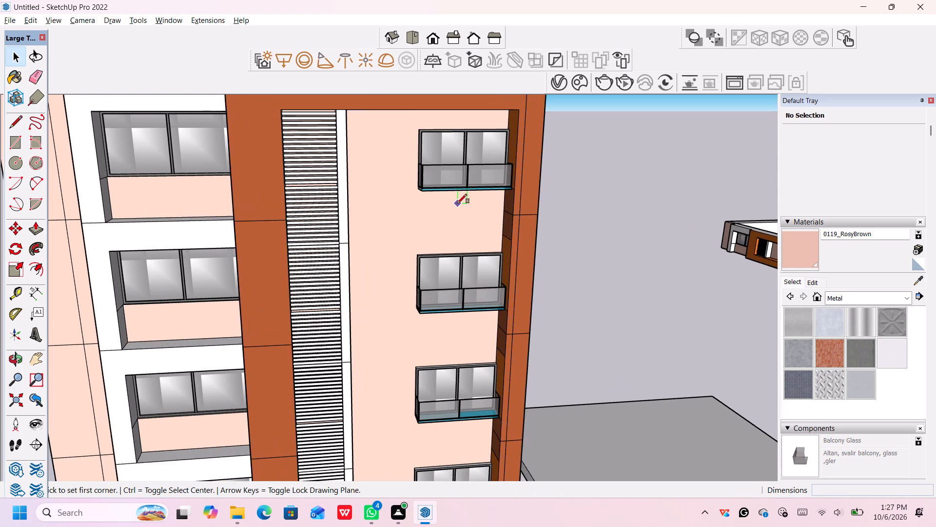
scroll(501, 197, "down", 1)
middle_click_drag(515, 222, 501, 183)
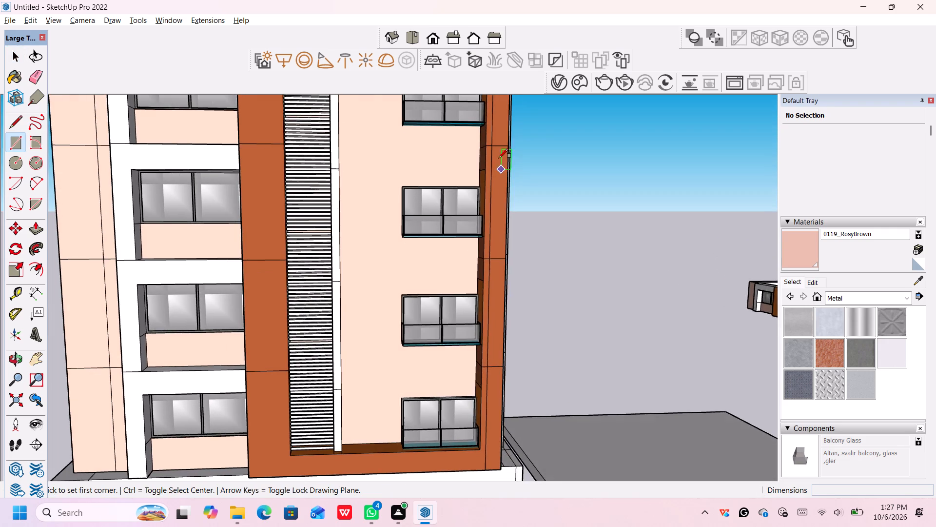
scroll(485, 126, "up", 5)
left_click(479, 128)
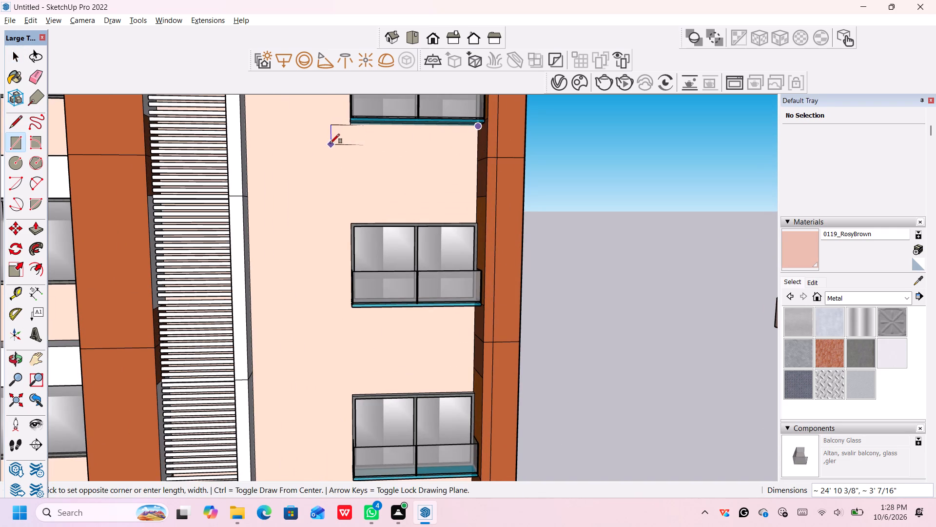
middle_click_drag(332, 145, 362, 188)
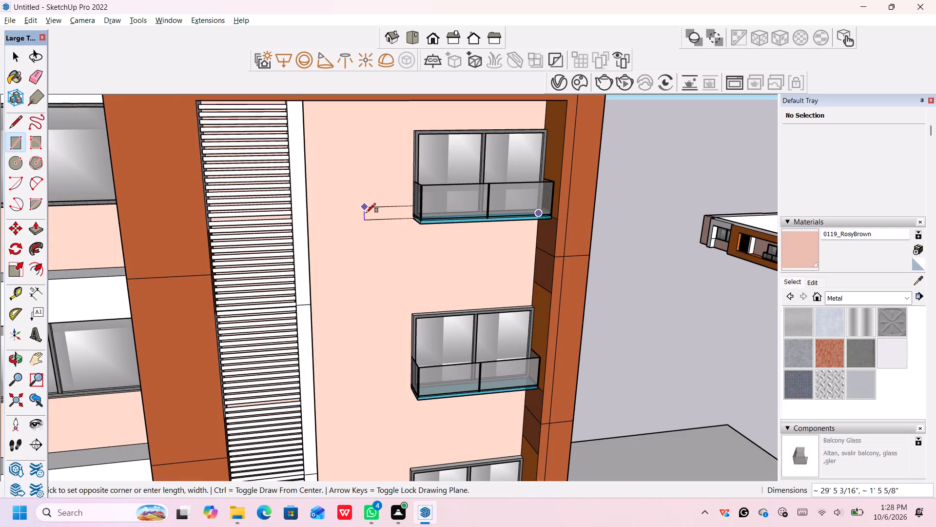
left_click(405, 245)
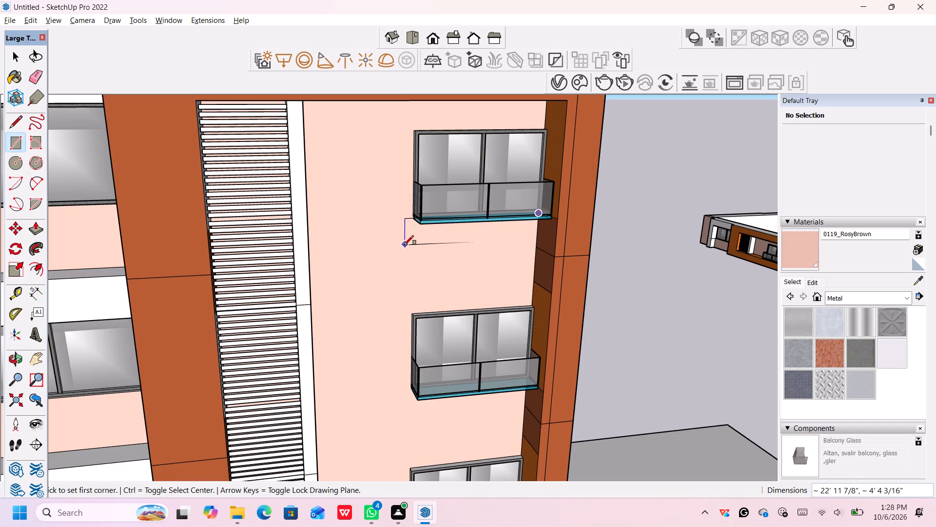
key("space")
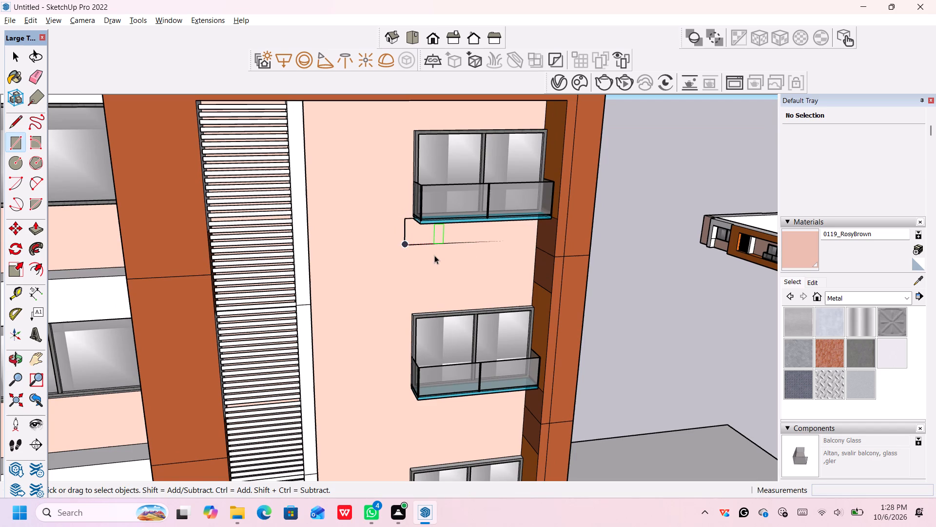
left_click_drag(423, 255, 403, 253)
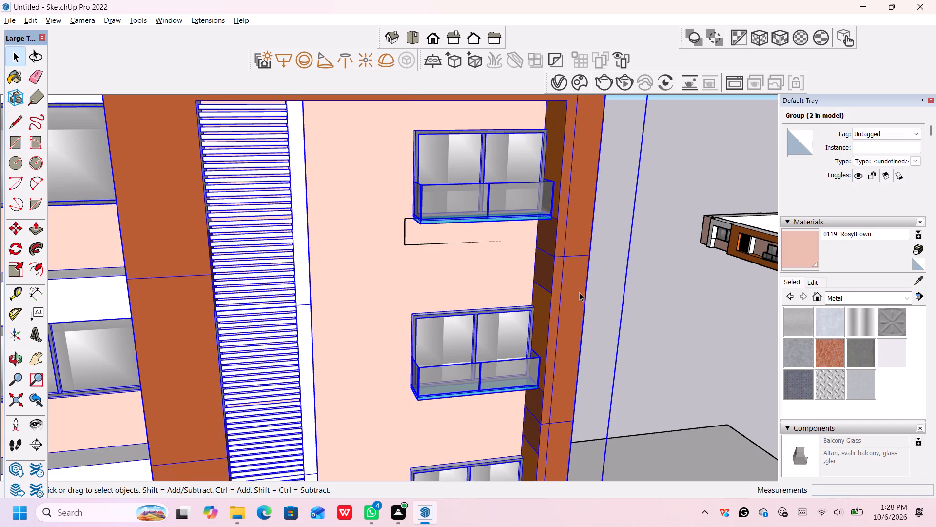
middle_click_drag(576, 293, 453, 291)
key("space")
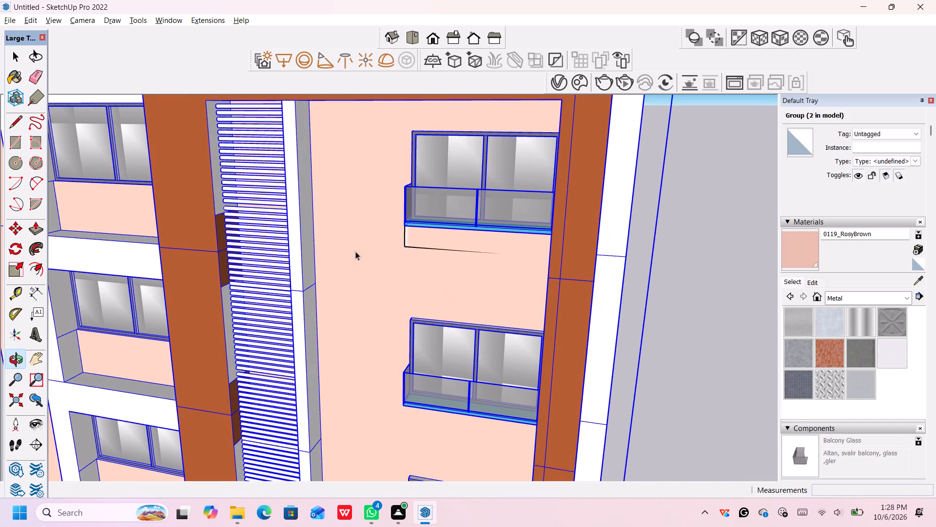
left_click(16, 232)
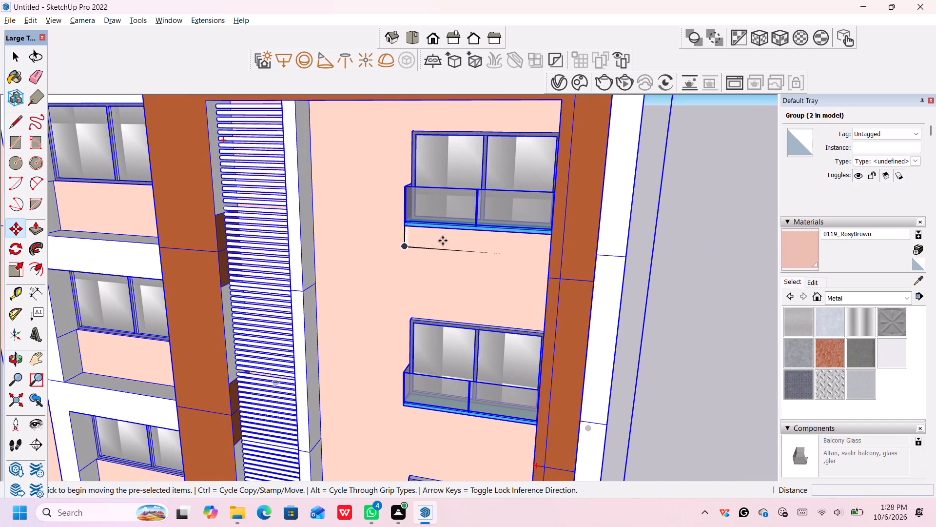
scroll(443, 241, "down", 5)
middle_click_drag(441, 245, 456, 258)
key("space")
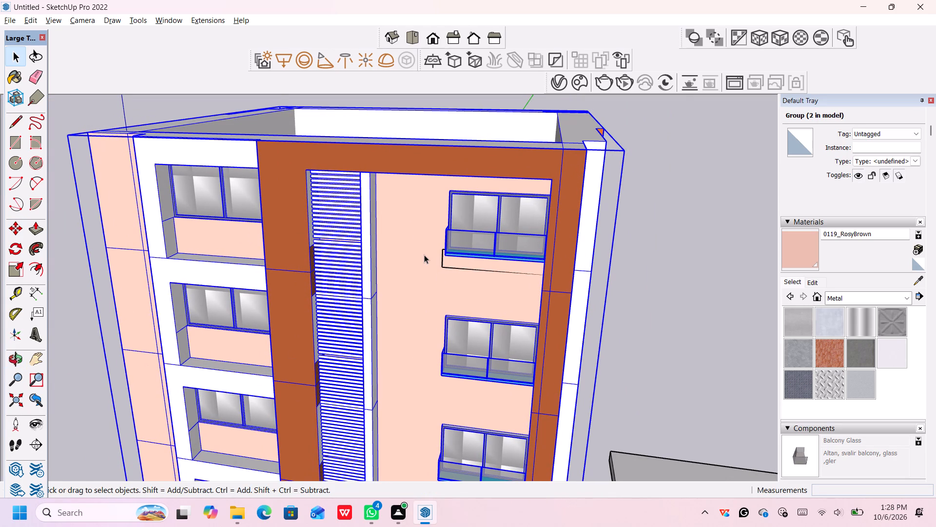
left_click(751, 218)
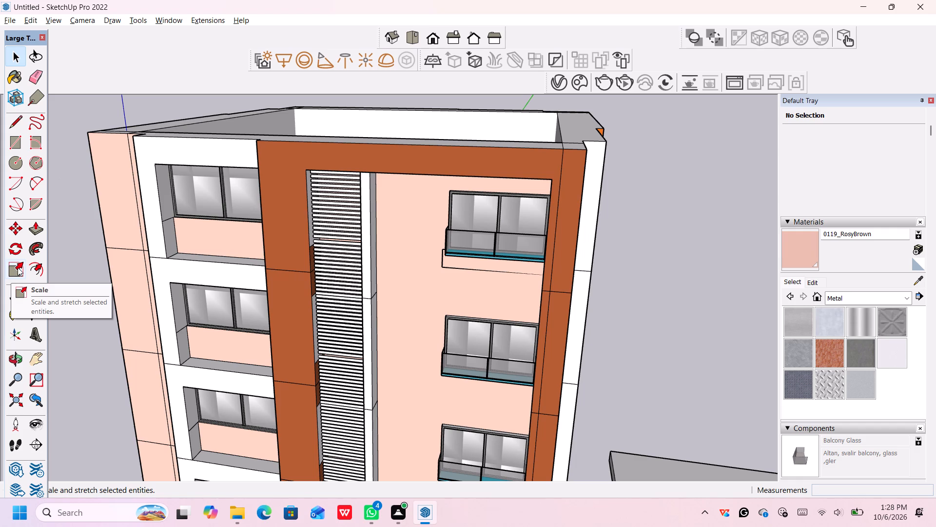
Push/Pull the rectangle below the top-floor balcony outward by 8' 13/16" to form a projecting block.
left_click(32, 228)
middle_click_drag(457, 264, 460, 205)
left_click(469, 142)
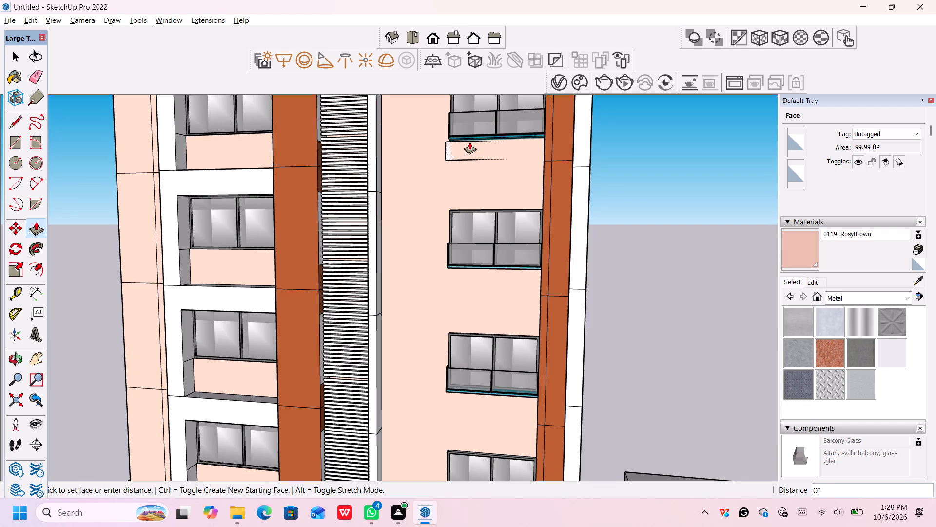
middle_click_drag(452, 148, 469, 193)
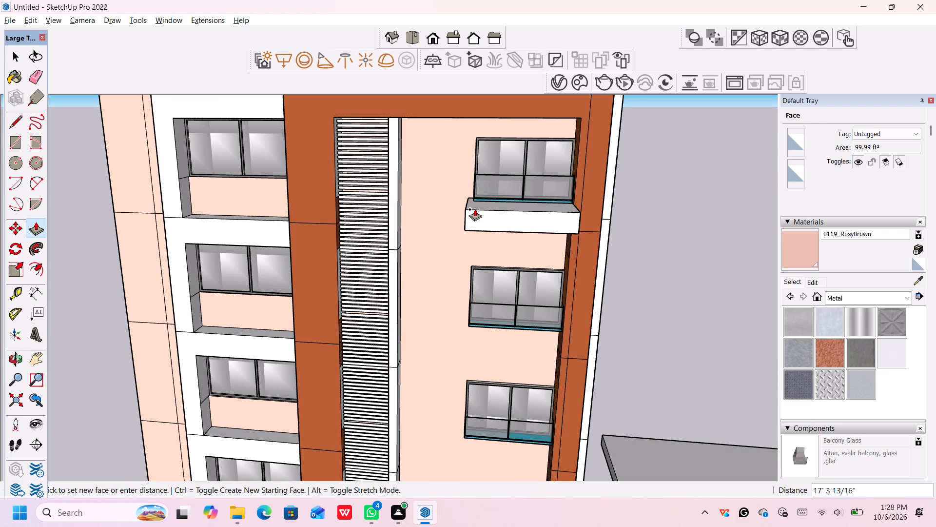
middle_click_drag(477, 208, 525, 241)
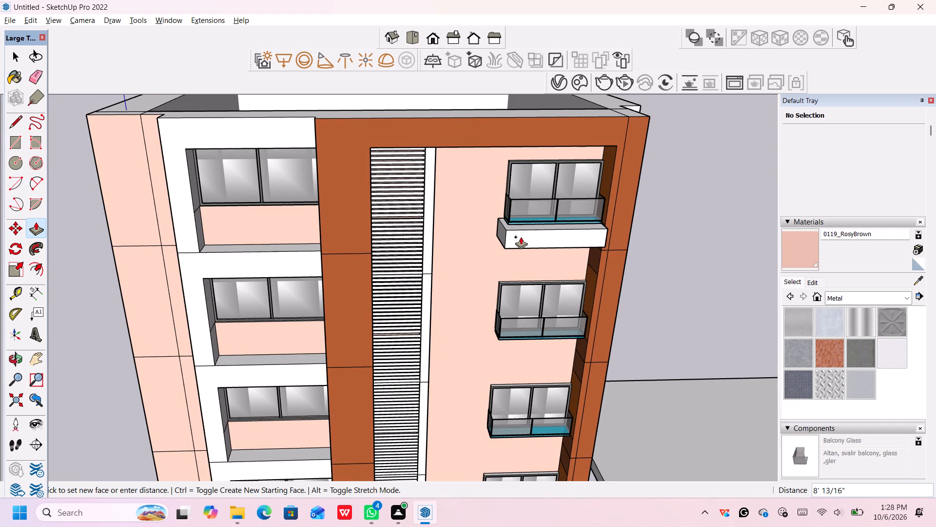
left_click(521, 237)
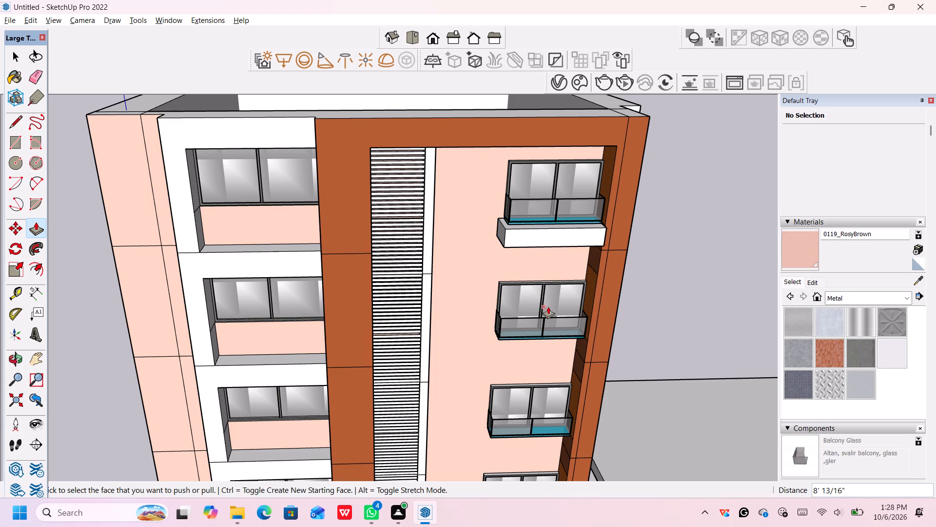
Copy the whole projecting block straight down about 30' 2 7/8" to sit beneath the next balcony on the orange facade.
key("space")
left_click(505, 238)
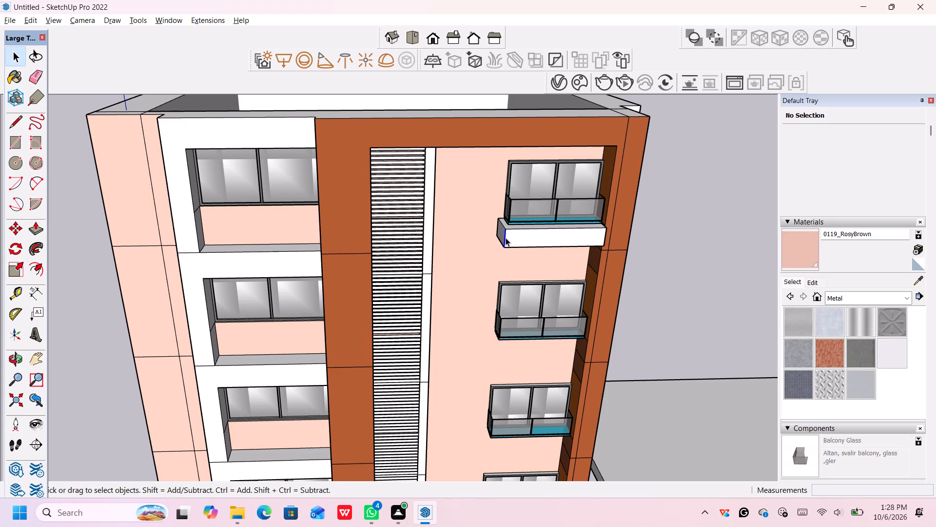
double_click(535, 240)
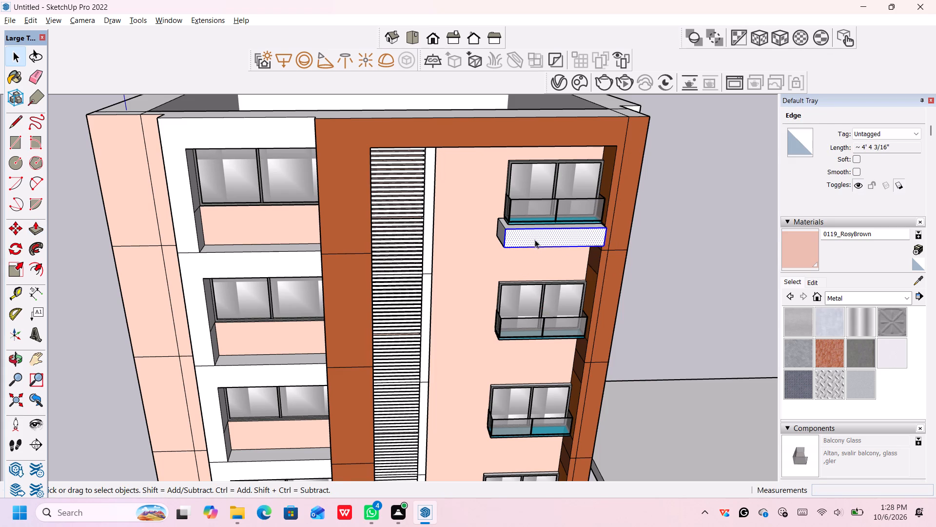
left_click(501, 237)
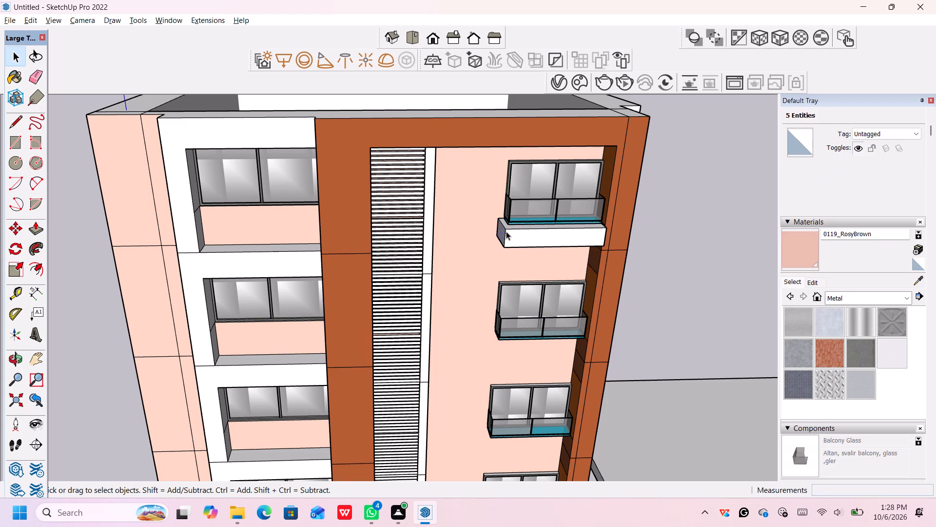
scroll(506, 225, "up", 4)
scroll(508, 226, "down", 1)
scroll(508, 226, "up", 2)
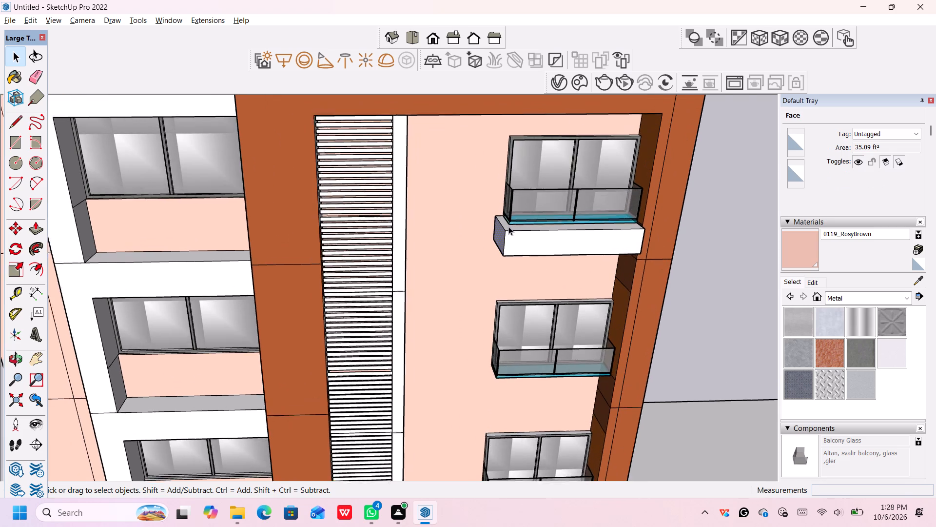
scroll(508, 226, "up", 1)
scroll(529, 276, "down", 4)
middle_click_drag(575, 390, 557, 345)
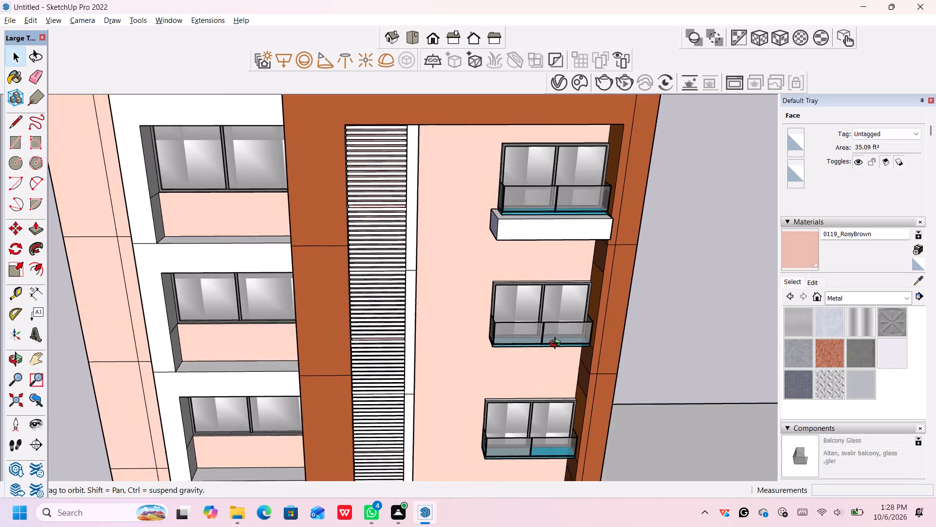
middle_click_drag(557, 345, 531, 248)
middle_click_drag(476, 203, 576, 373)
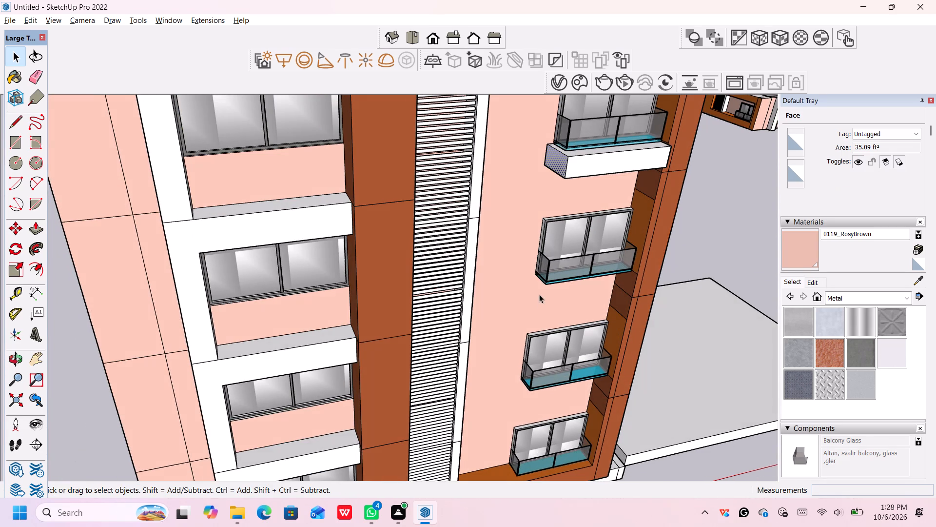
scroll(552, 177, "up", 3)
double_click(590, 158)
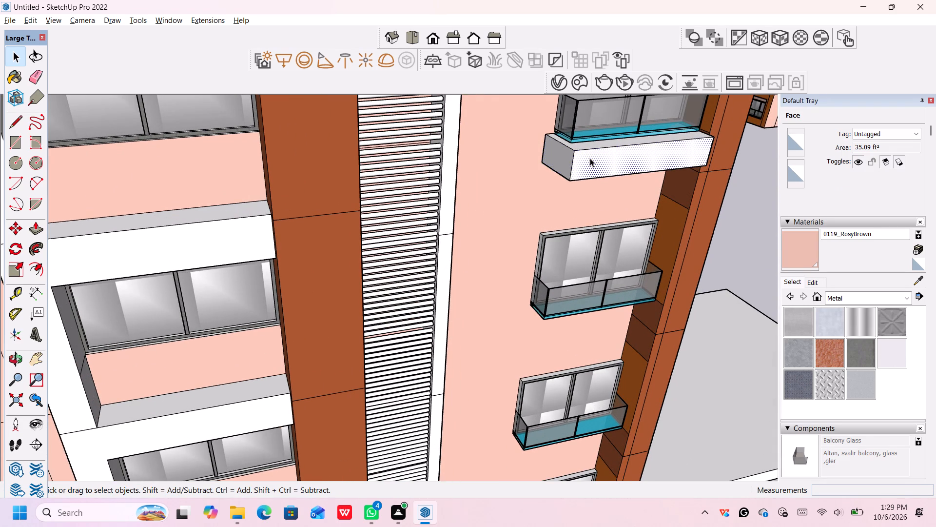
double_click(590, 158)
double_click(564, 158)
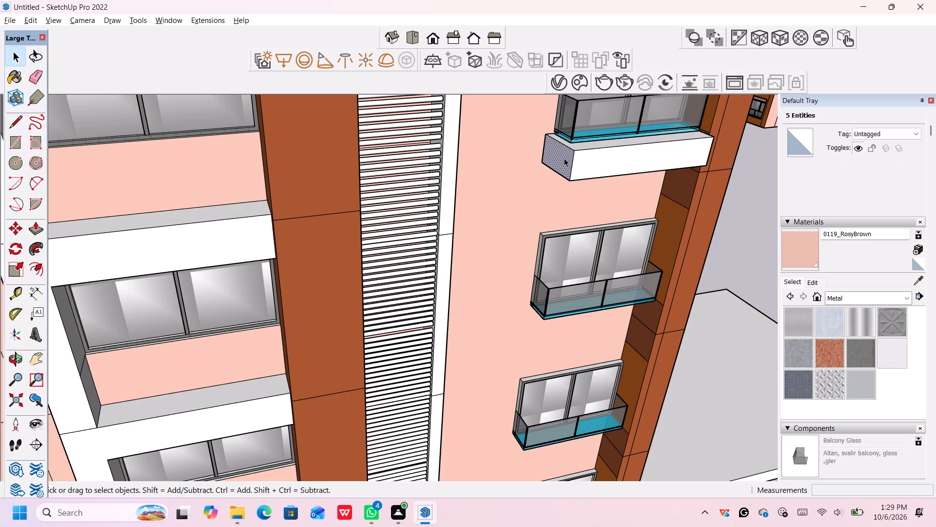
triple_click(564, 158)
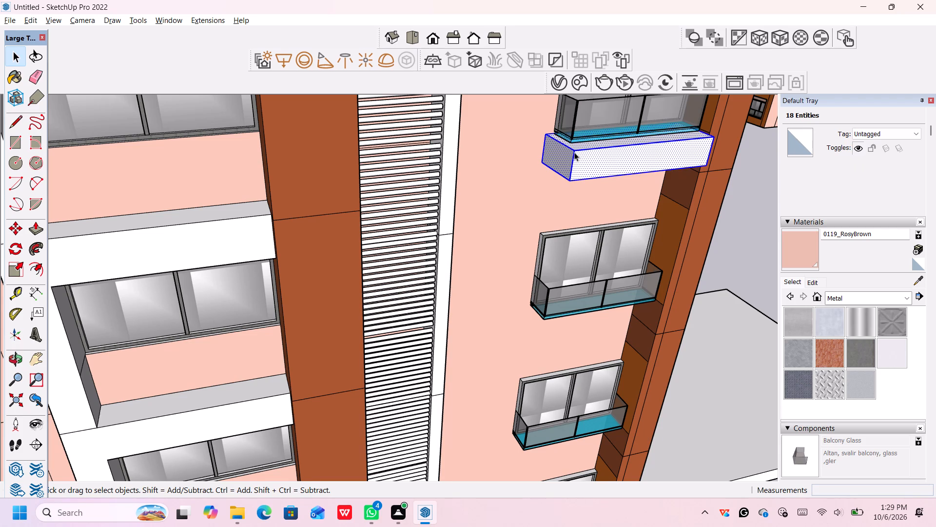
key("m")
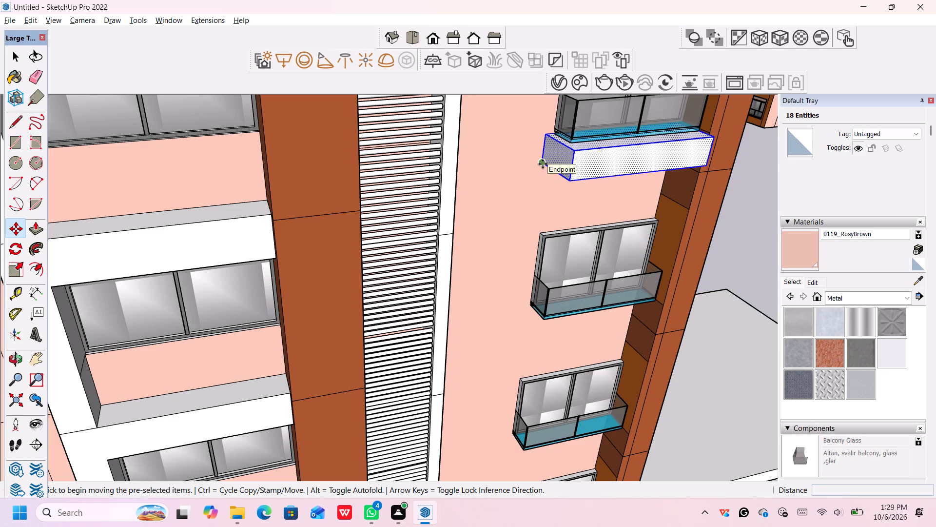
left_click(543, 164)
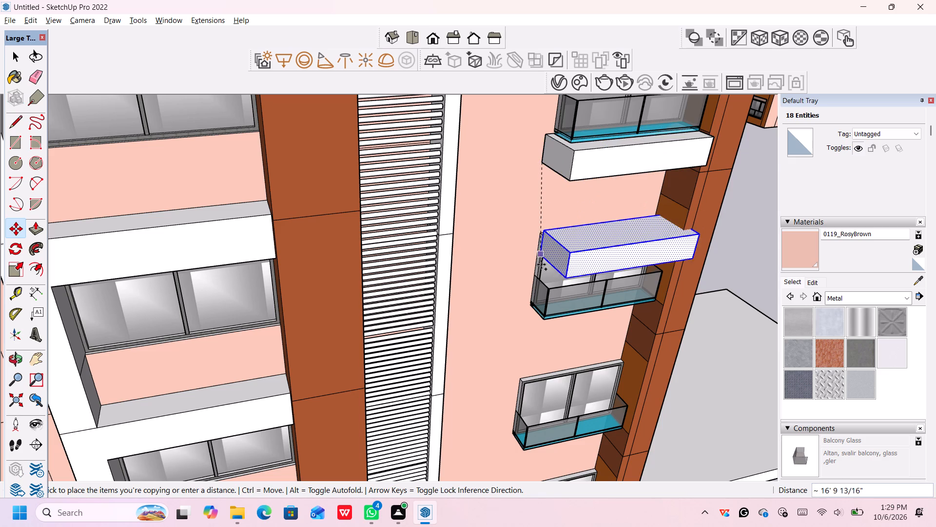
middle_click_drag(529, 333, 519, 267)
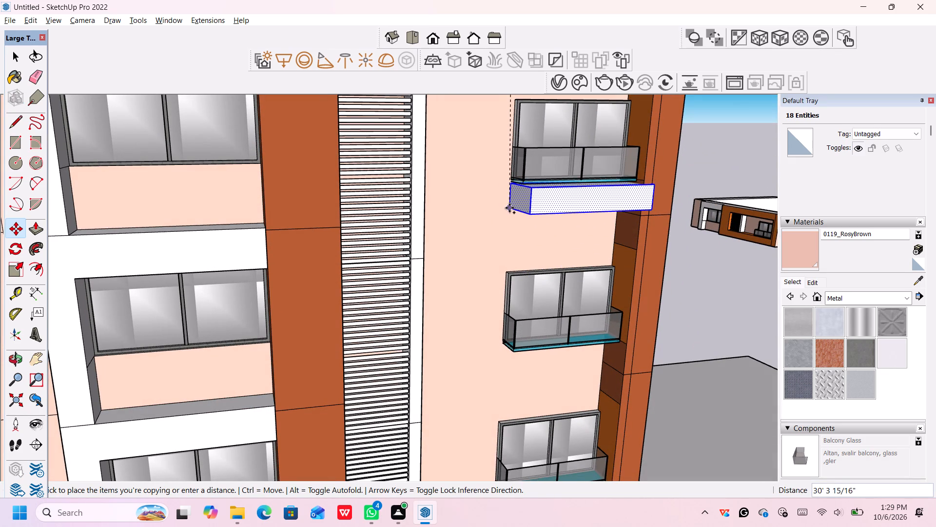
middle_click(509, 207)
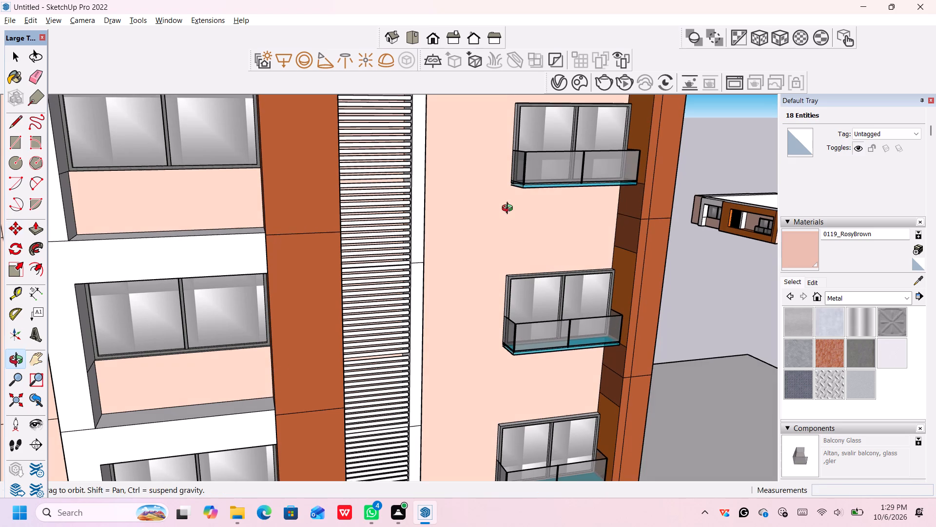
left_click(505, 212)
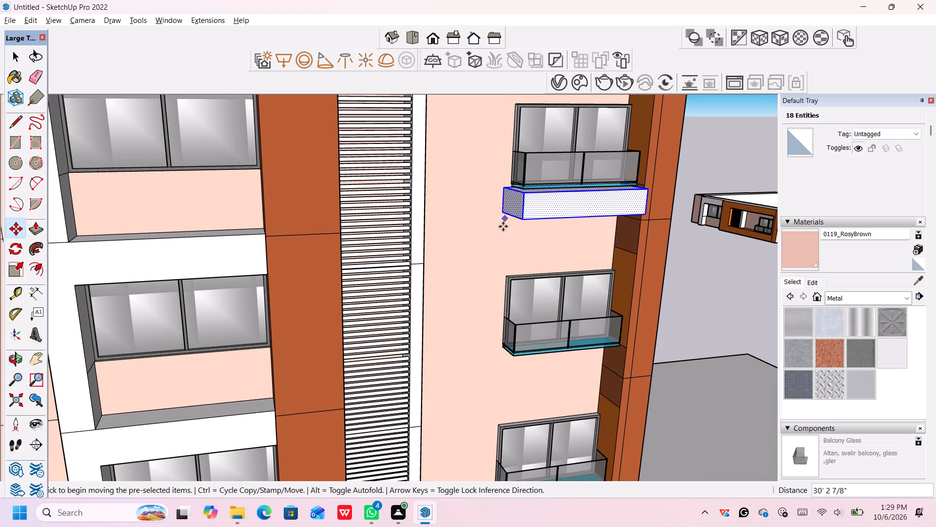
Copy the projecting block down another 29' 8 1/16" to sit beneath the third balcony from the top.
middle_click_drag(509, 320, 507, 243)
middle_click_drag(507, 255, 512, 282)
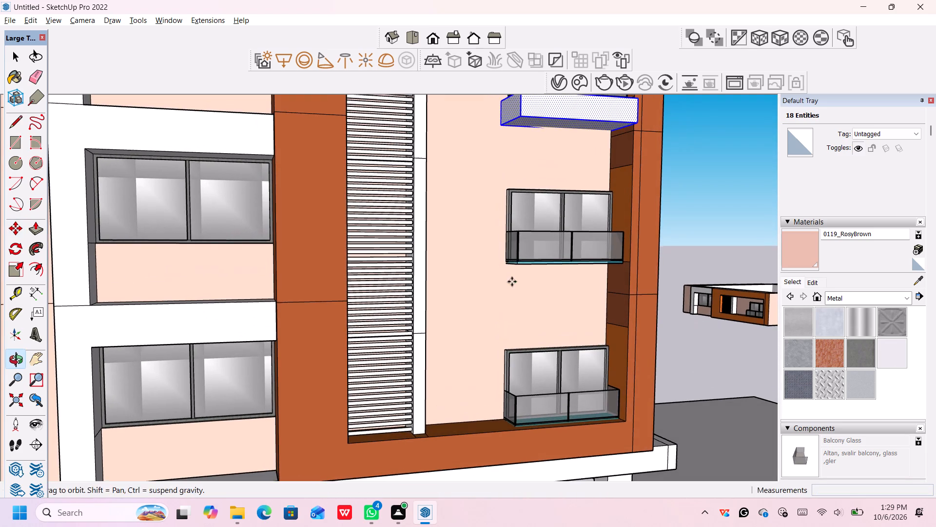
middle_click_drag(499, 194, 519, 262)
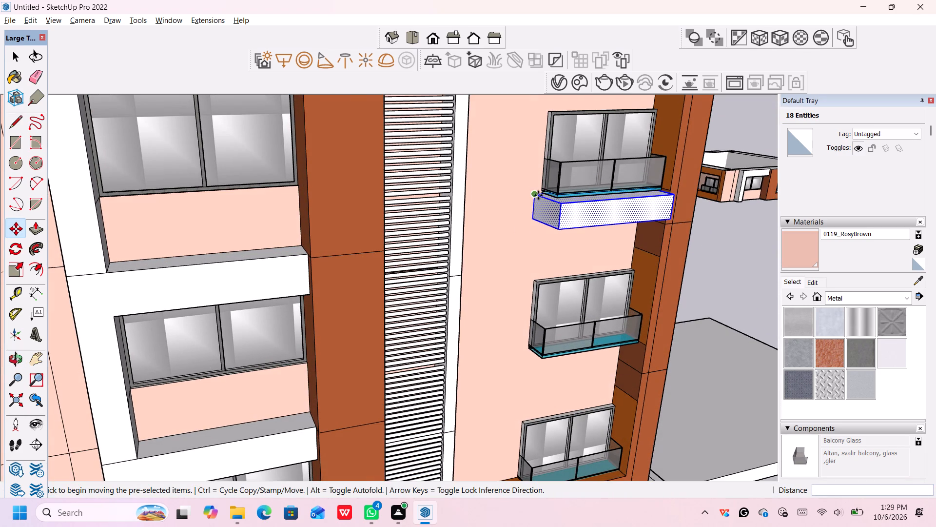
left_click(537, 195)
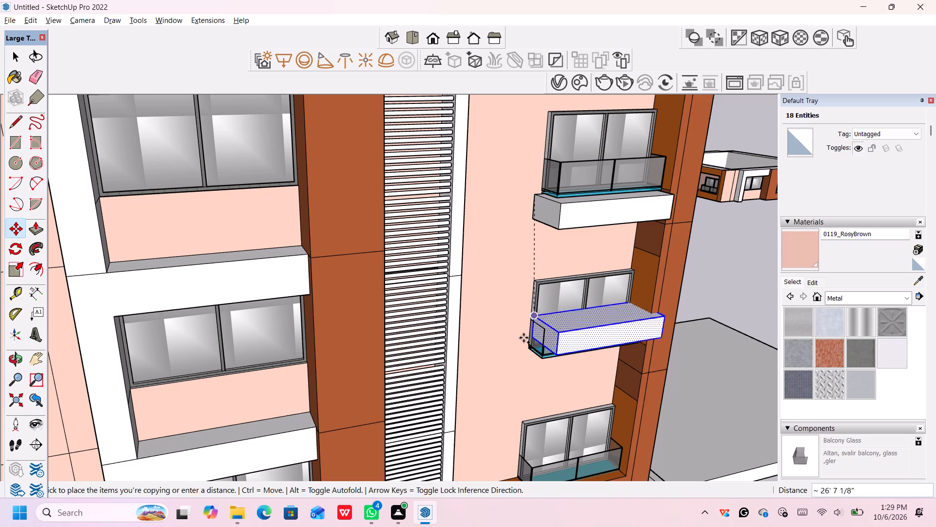
middle_click_drag(525, 377, 518, 328)
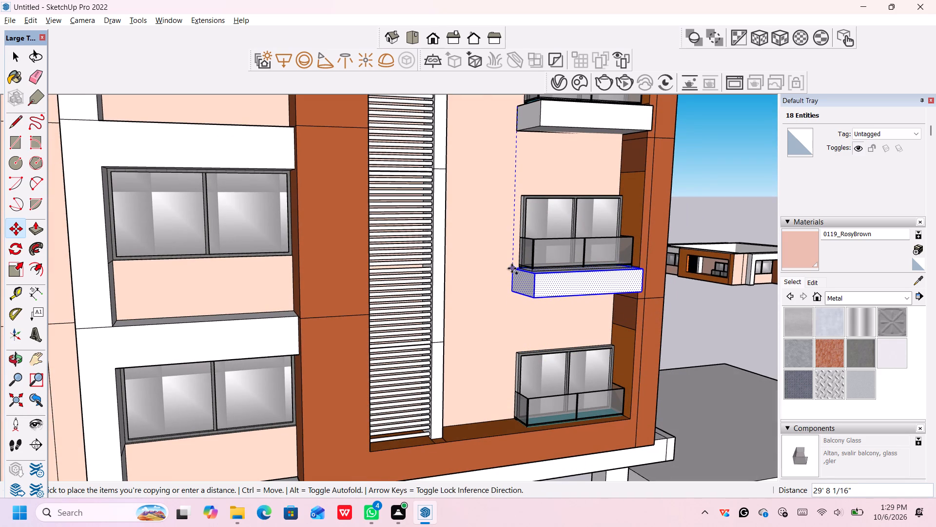
left_click(511, 268)
middle_click(527, 349)
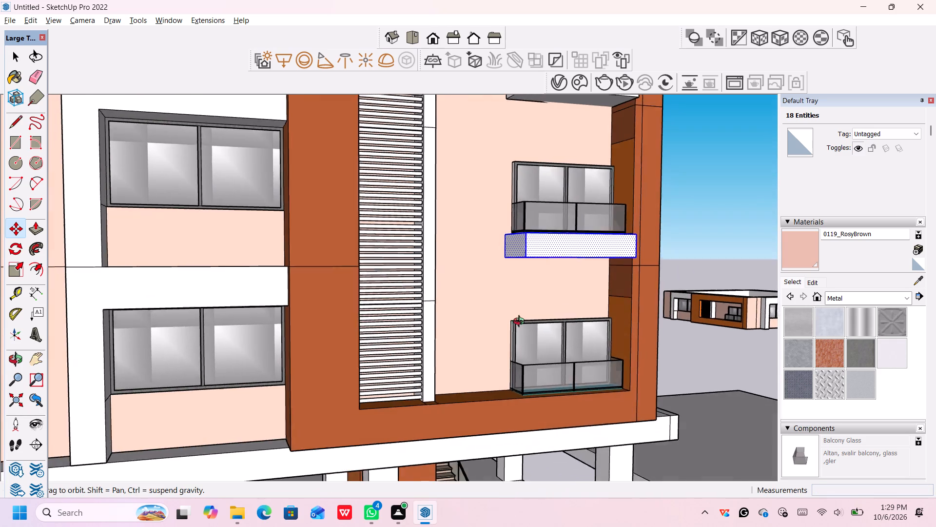
key("space")
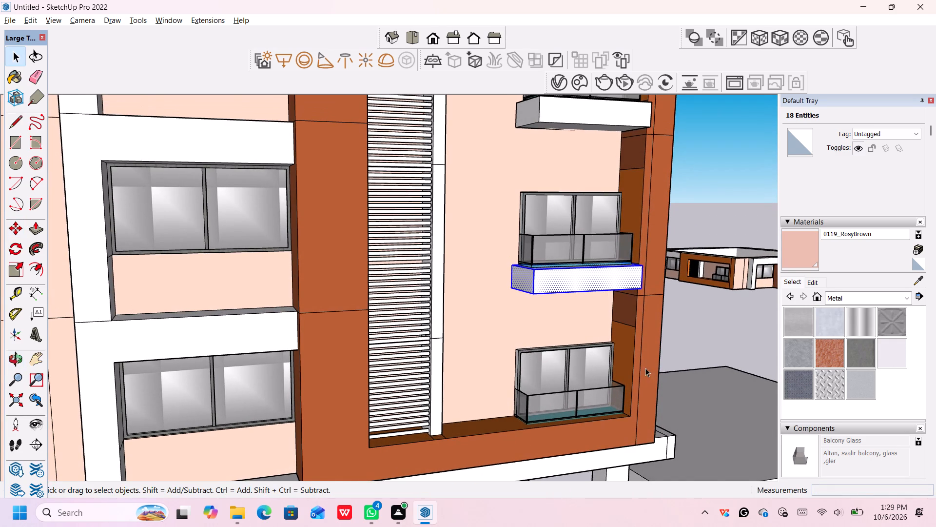
Clear the selection and examine the whole building's front, its balcony blocks and open roof from several angles.
scroll(648, 368, "down", 4)
scroll(702, 334, "down", 4)
scroll(704, 323, "up", 1)
middle_click_drag(706, 326, 570, 311)
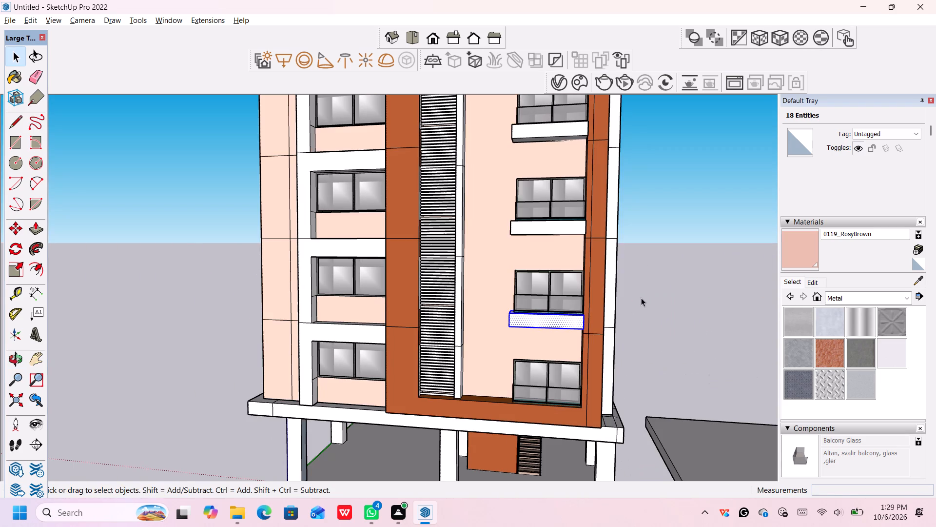
middle_click_drag(641, 299, 698, 373)
scroll(698, 369, "down", 1)
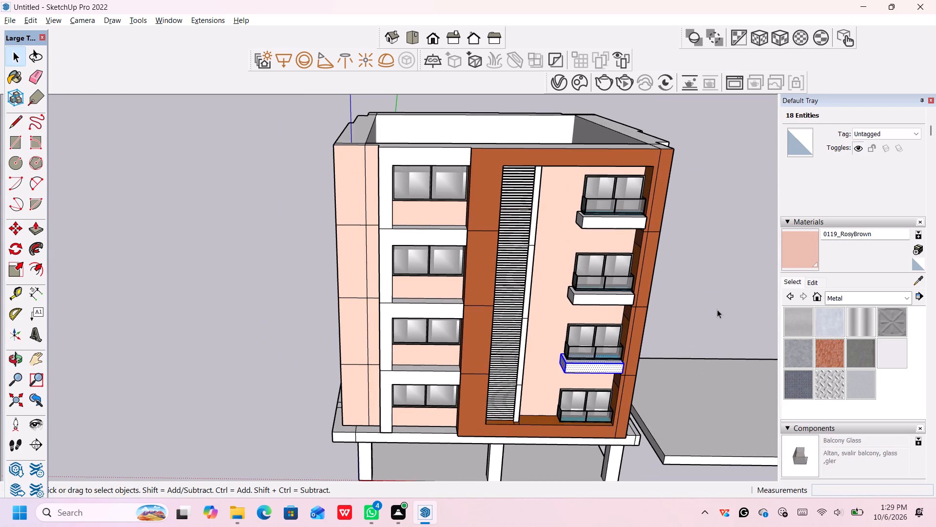
scroll(686, 366, "down", 2)
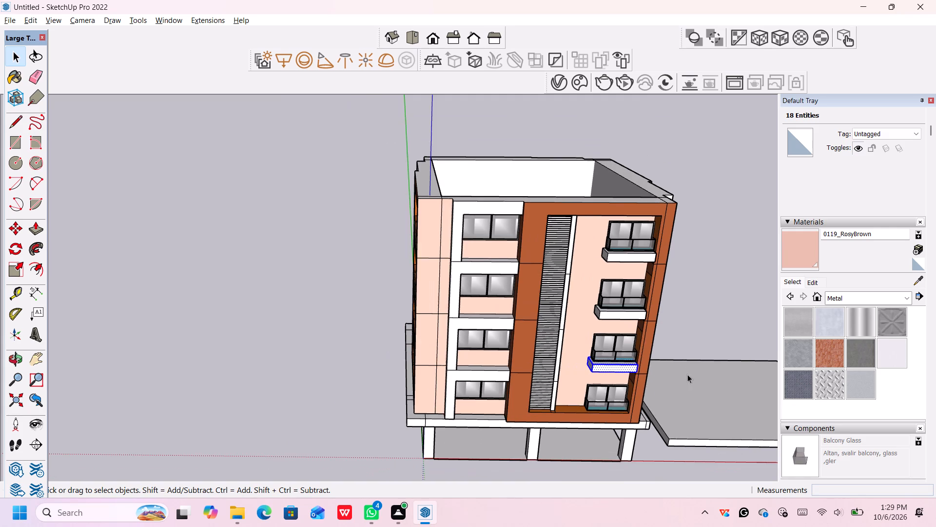
middle_click_drag(687, 404, 685, 356)
key("space")
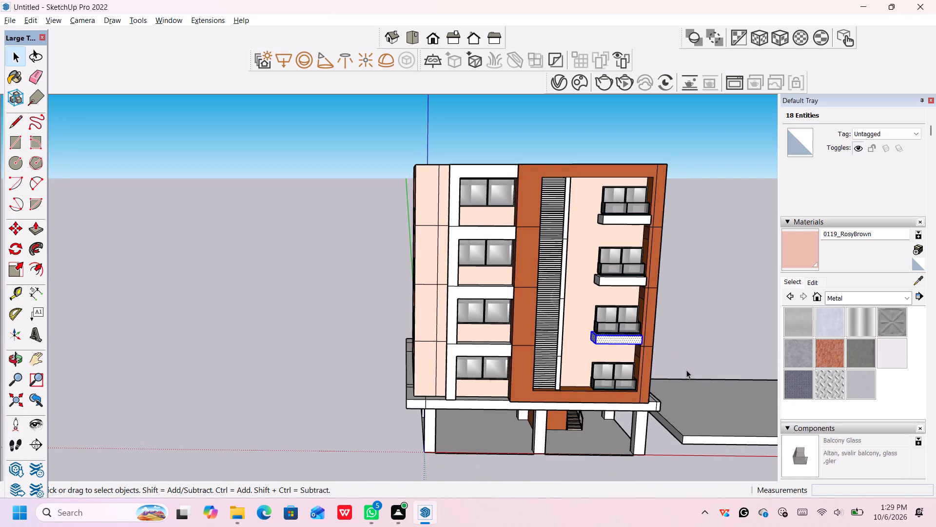
key("space")
key("space")
middle_click_drag(682, 422, 682, 415)
left_click(707, 298)
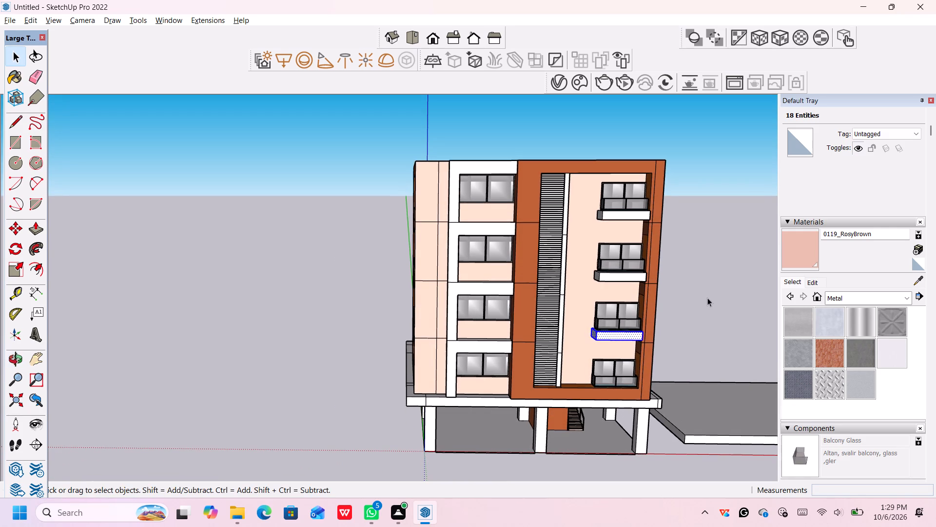
middle_click_drag(700, 352, 691, 361)
scroll(690, 361, "down", 1)
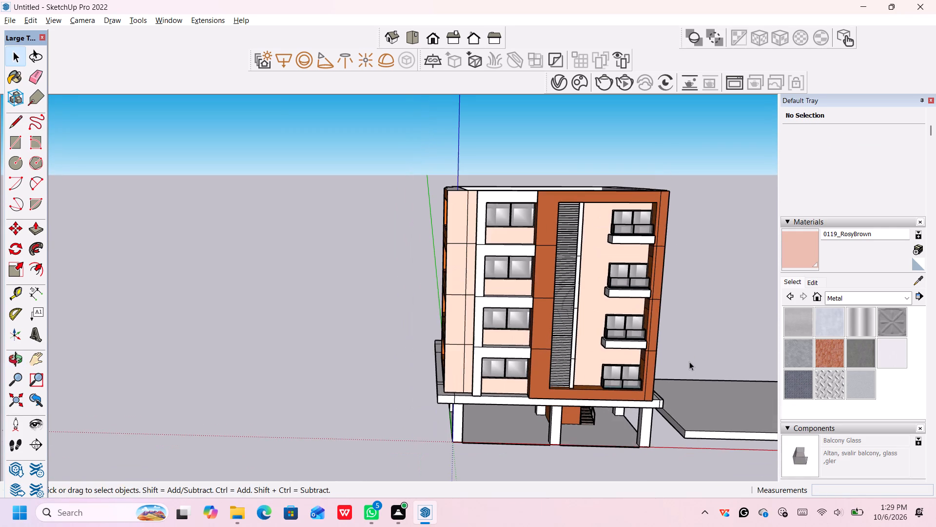
middle_click_drag(687, 361, 684, 358)
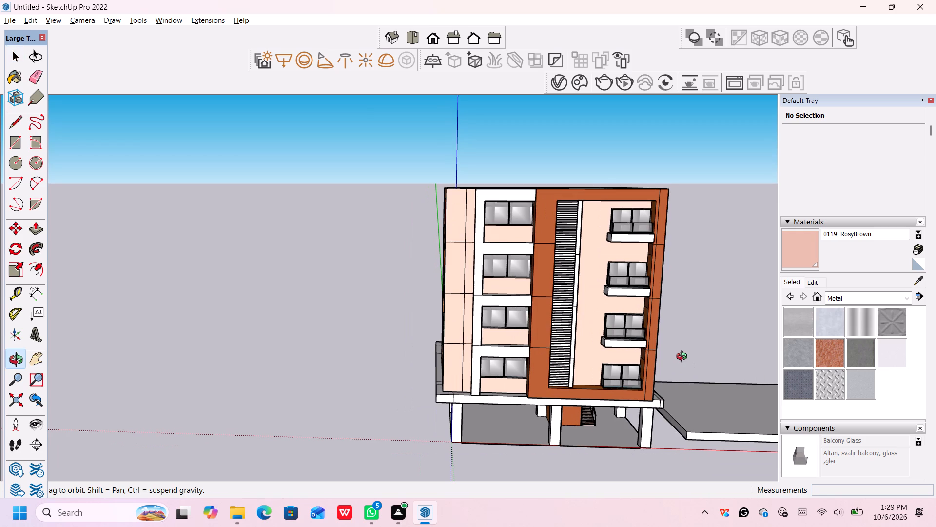
middle_click_drag(684, 358, 449, 337)
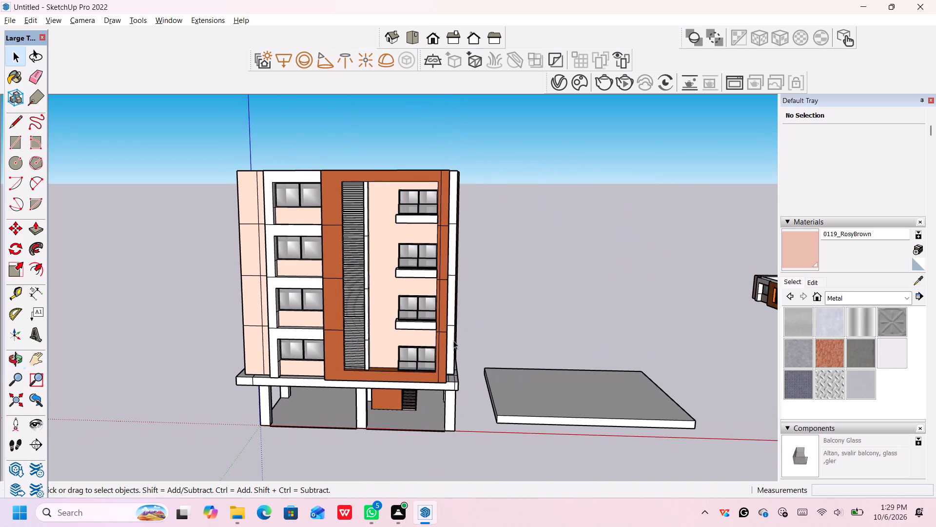
middle_click_drag(490, 334, 522, 365)
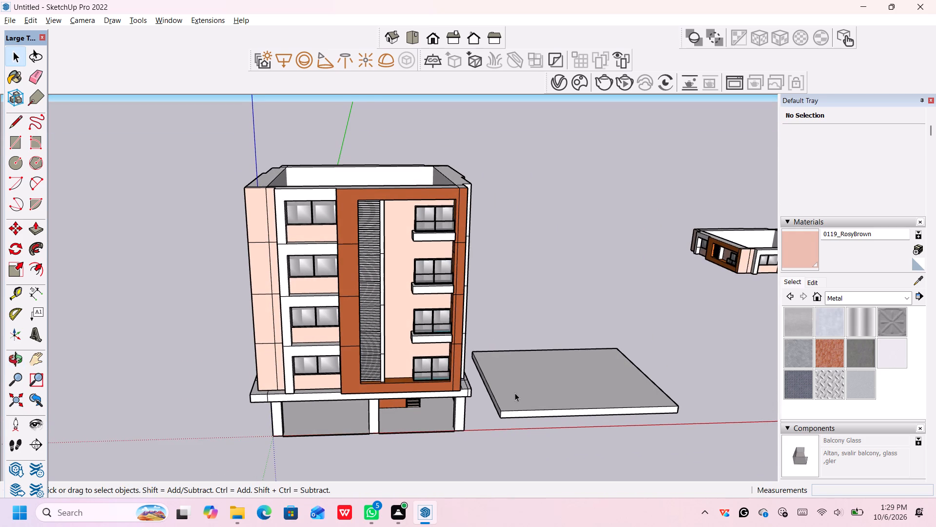
Copy the spare ground slab onto the open top of the building, aligned with the front corner of its walls.
left_click(515, 393)
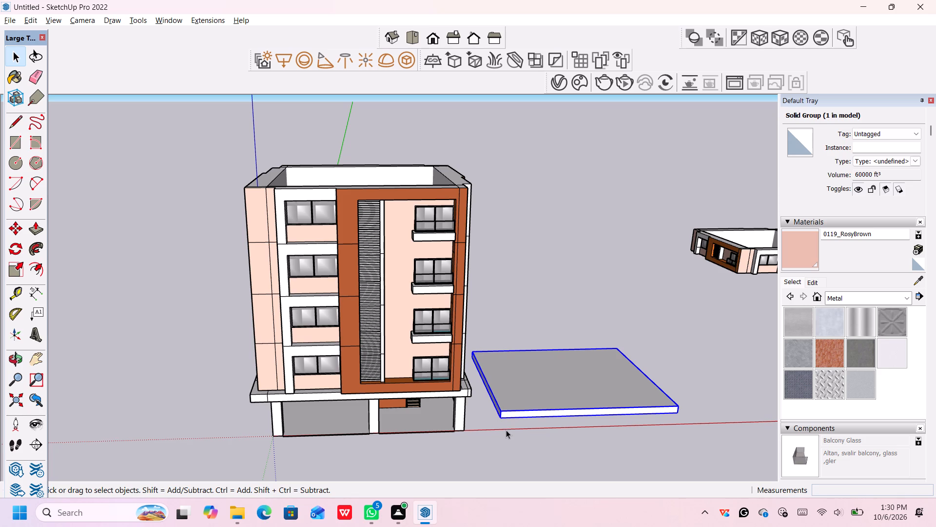
key("m")
left_click(500, 419)
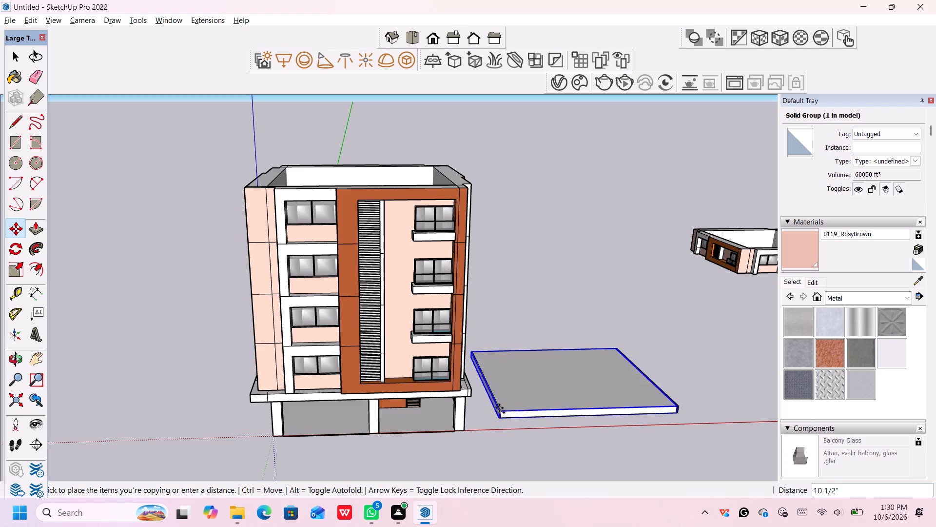
left_click(244, 184)
middle_click_drag(498, 189, 519, 217)
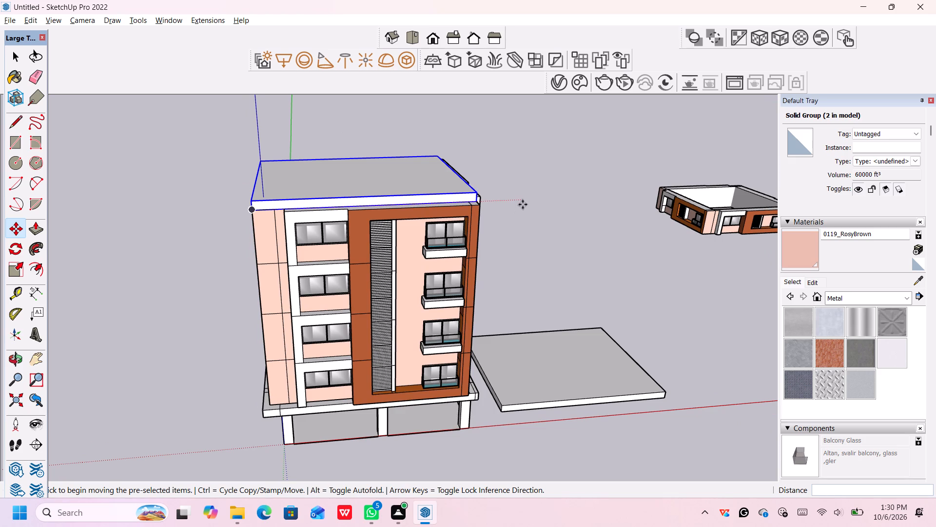
middle_click_drag(479, 193, 493, 193)
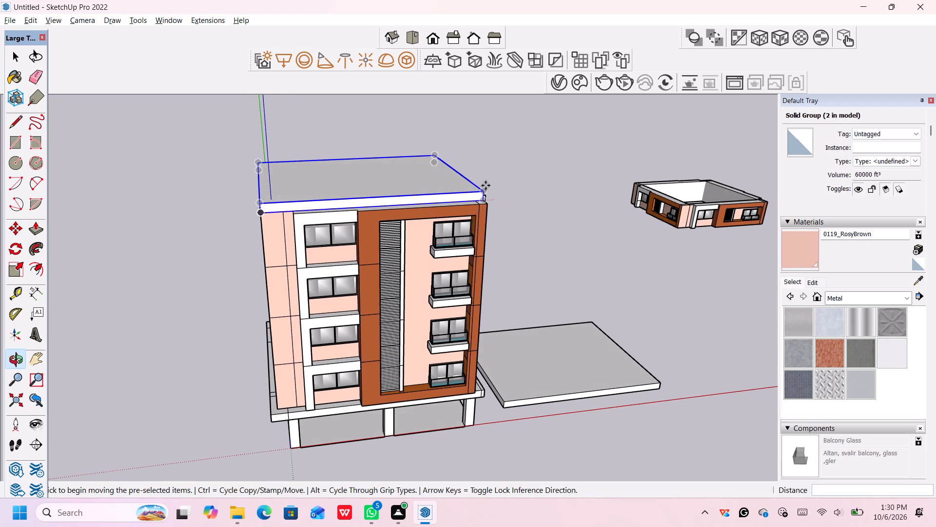
key("space")
middle_click_drag(492, 156, 495, 180)
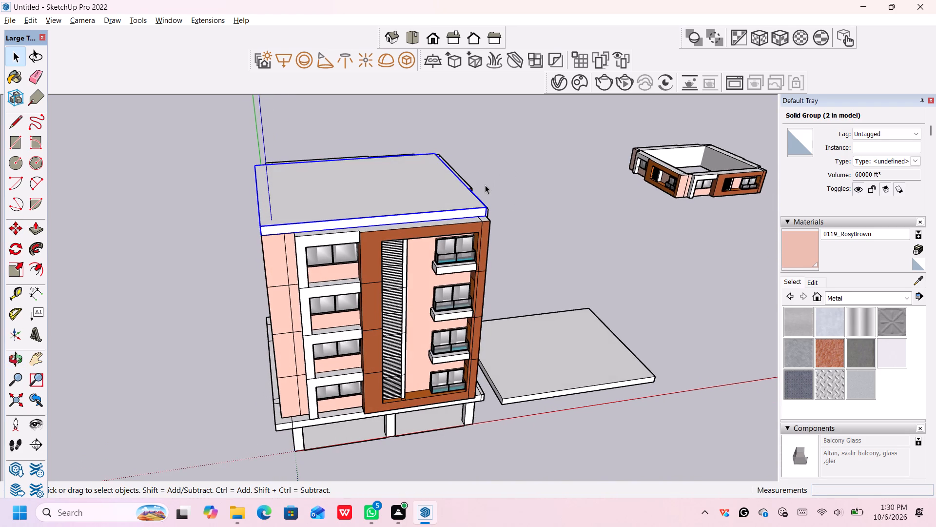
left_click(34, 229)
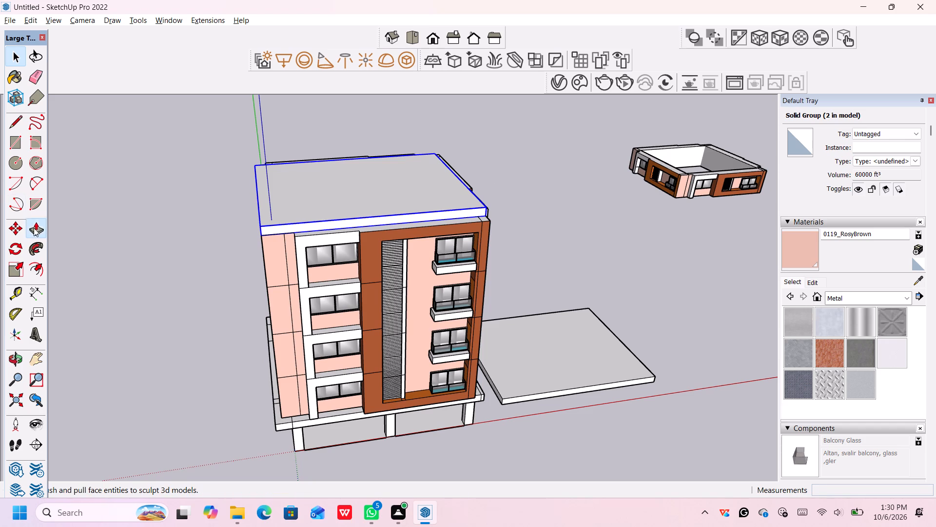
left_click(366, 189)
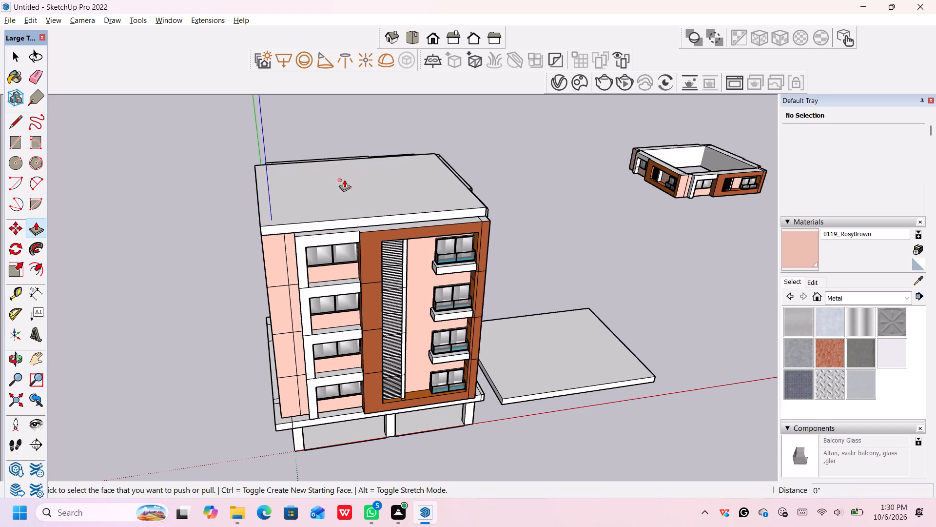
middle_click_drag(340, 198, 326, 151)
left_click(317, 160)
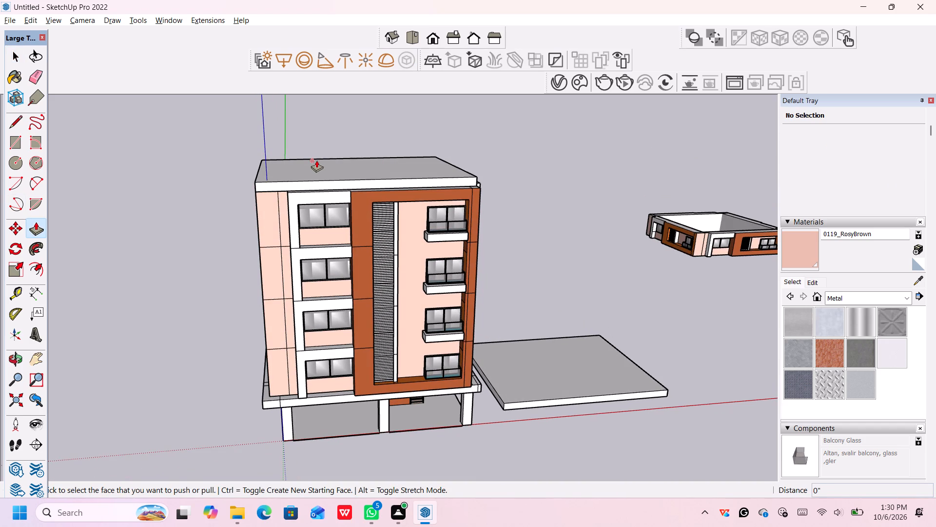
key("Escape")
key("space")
Explode the roof slab group so its faces are editable.
middle_click_drag(421, 156, 420, 173)
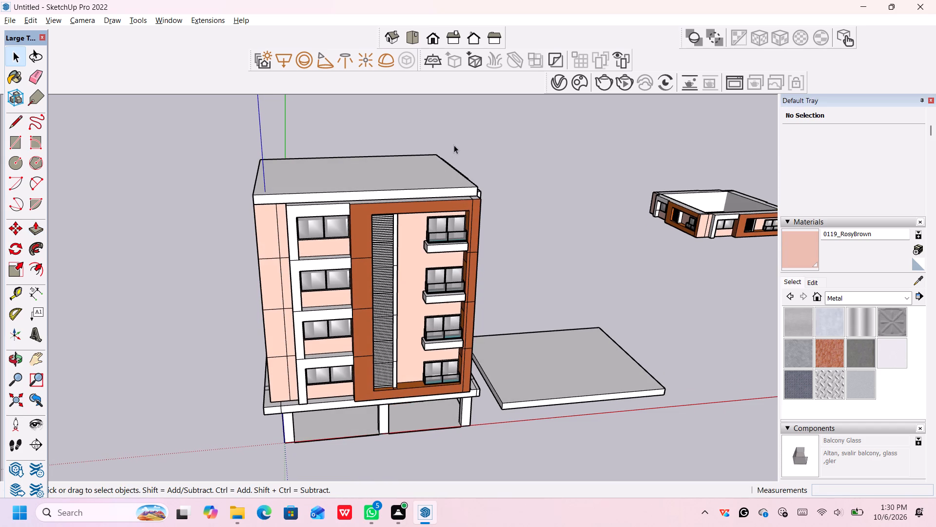
middle_click(444, 177)
left_click(386, 164)
right_click(378, 175)
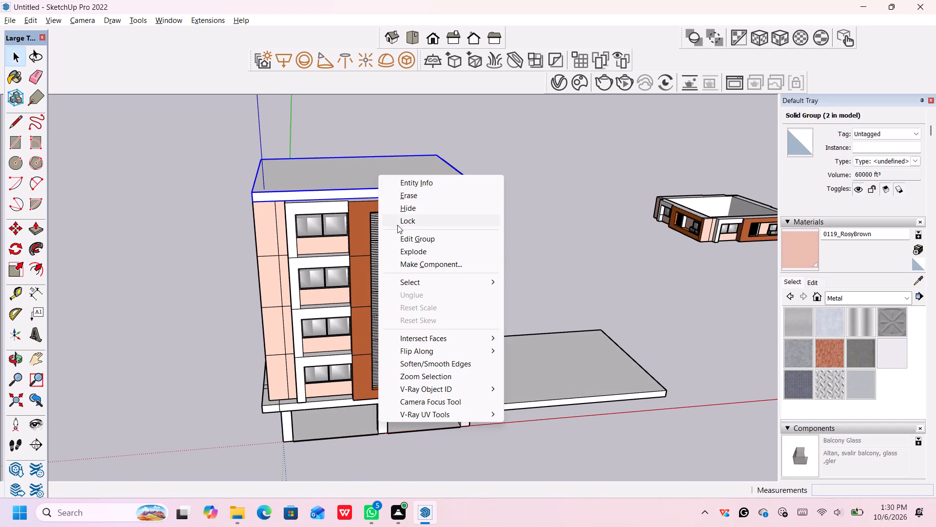
left_click(362, 185)
right_click(361, 185)
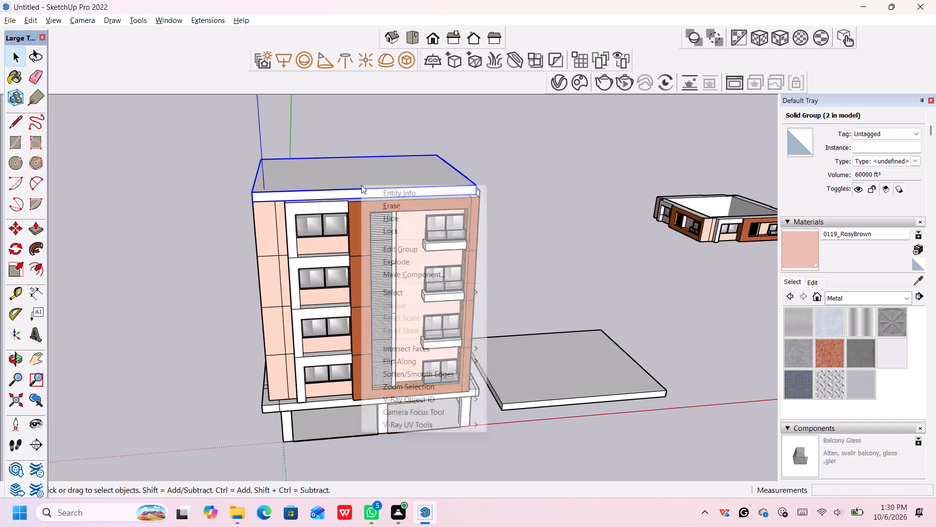
left_click(406, 263)
Push/Pull the roof slab's top face upward by 5'.
middle_click_drag(426, 189, 427, 216)
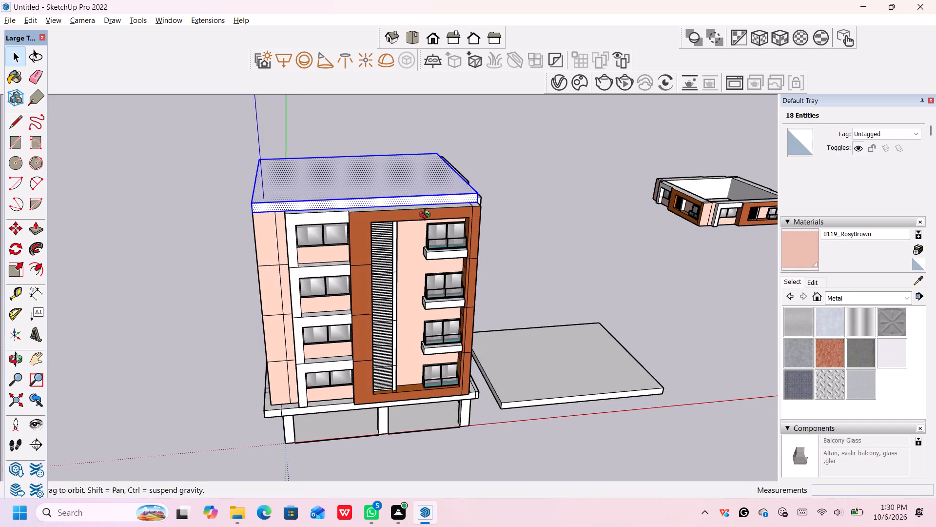
middle_click_drag(427, 216, 427, 216)
left_click(32, 229)
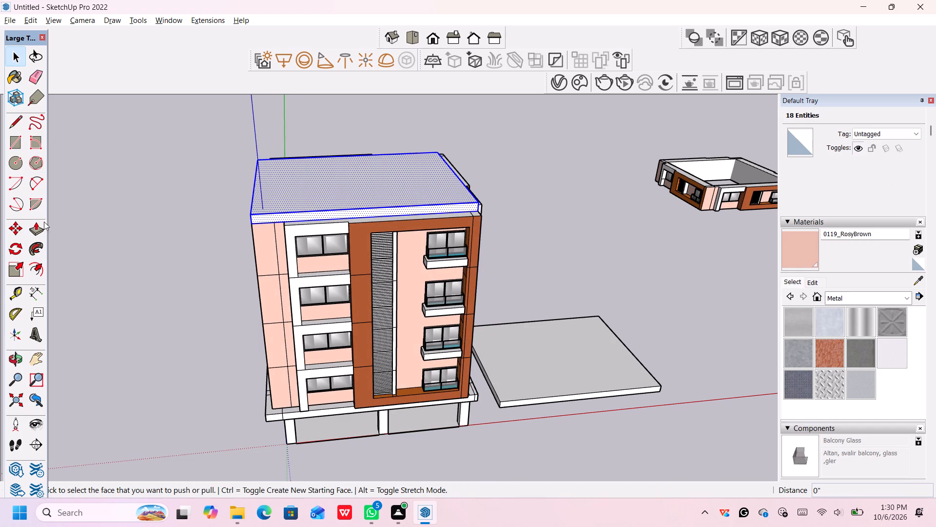
left_click(331, 170)
scroll(333, 154, "down", 1)
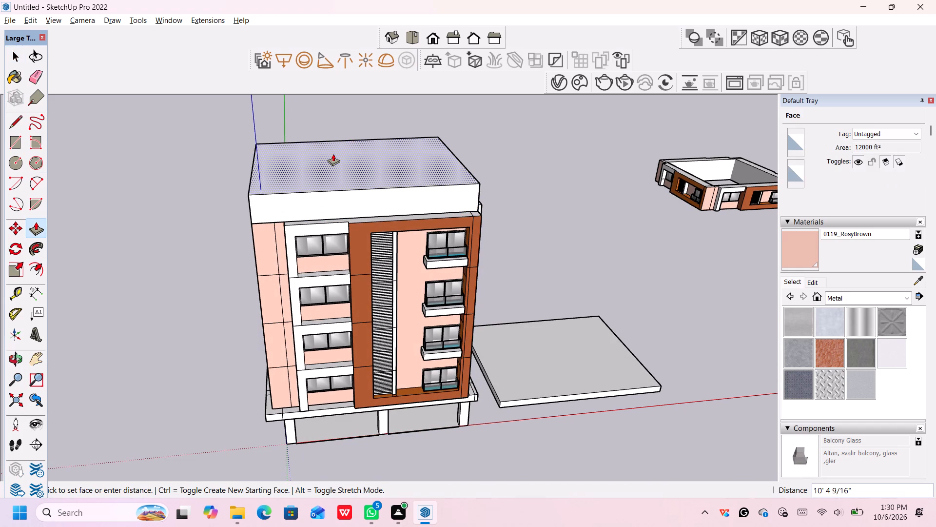
scroll(333, 154, "down", 1)
middle_click_drag(332, 154, 316, 109)
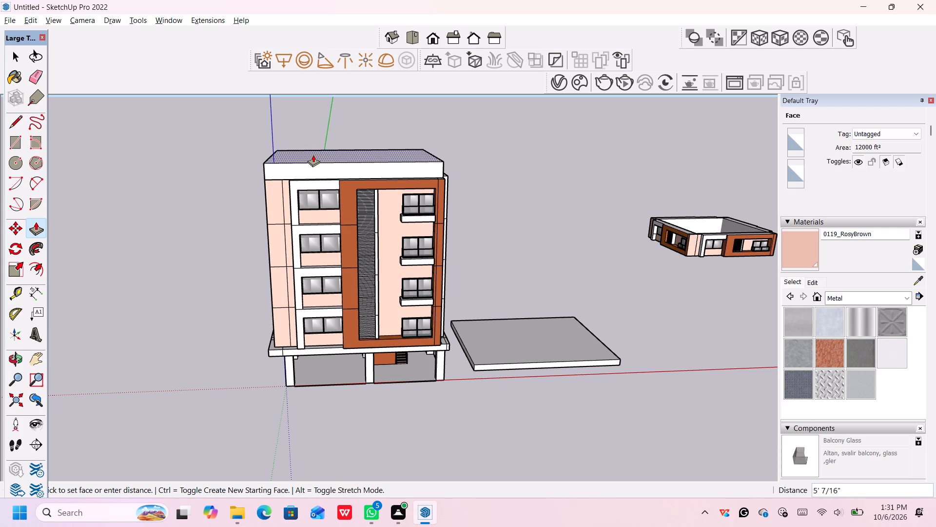
middle_click_drag(313, 155, 307, 126)
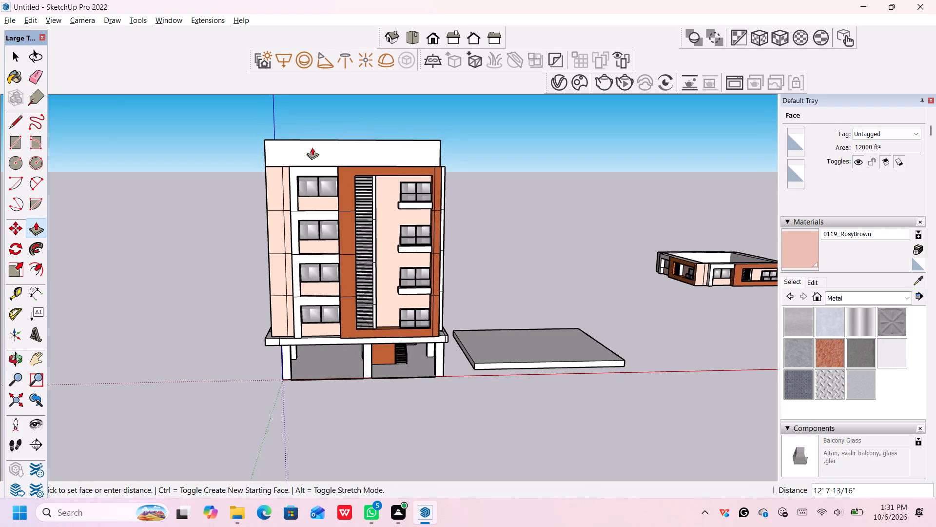
type("5'")
key("Return")
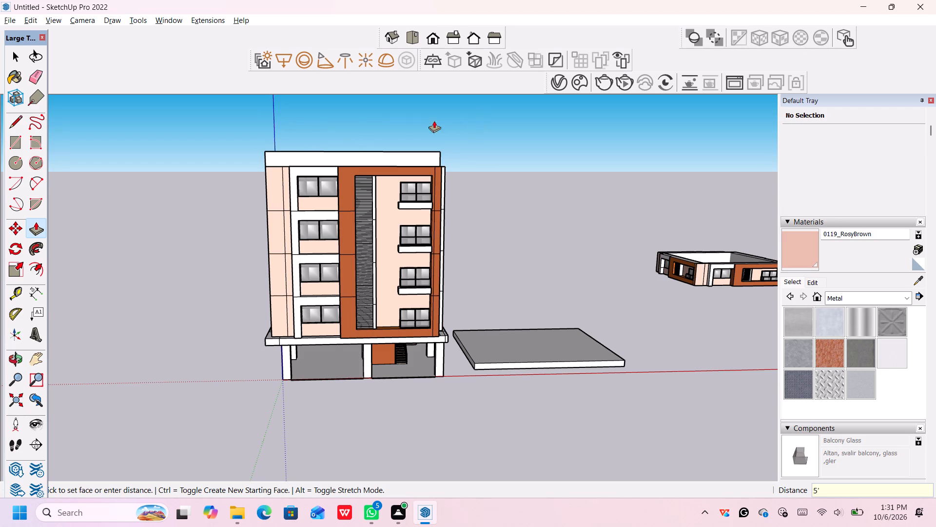
Push/Pull the roof slab's front face outward by 5' to align with the white frame below.
middle_click_drag(323, 132, 378, 147)
middle_click_drag(368, 157, 377, 178)
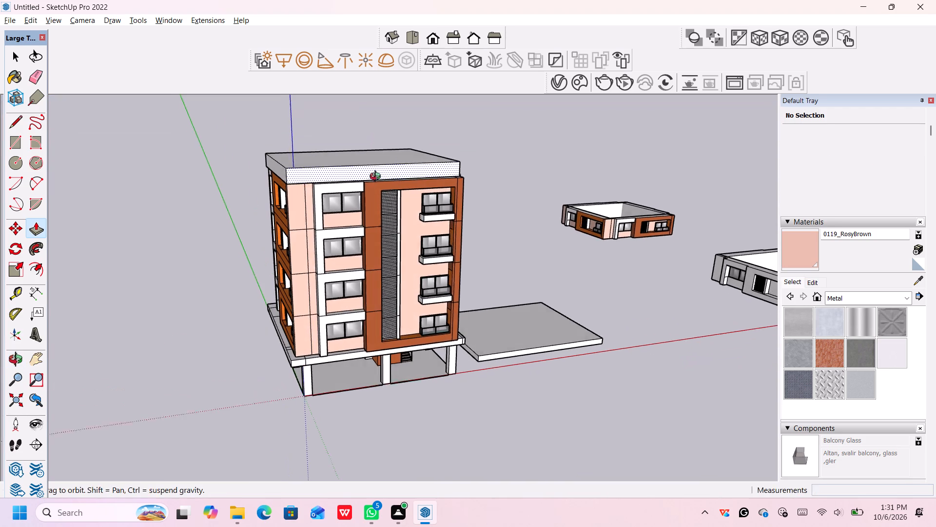
middle_click_drag(377, 178, 380, 181)
left_click(359, 173)
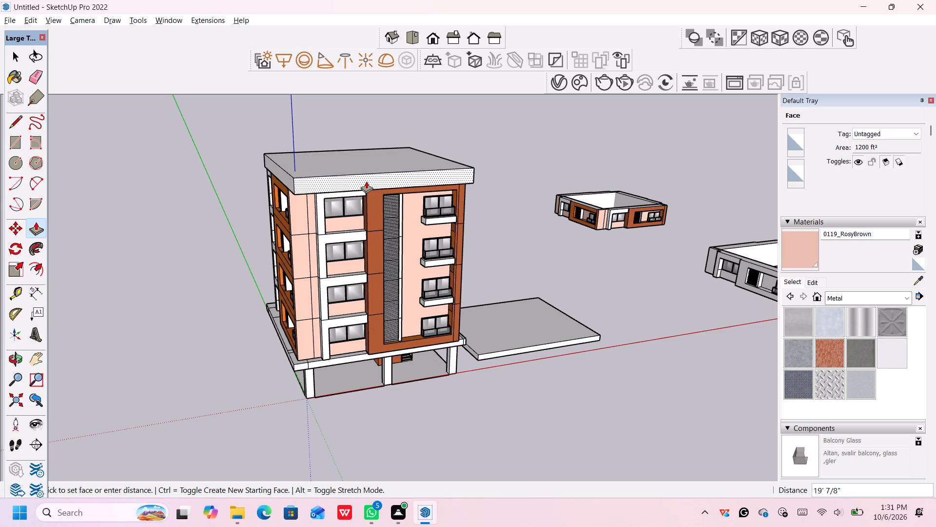
scroll(365, 180, "up", 1)
scroll(313, 189, "up", 4)
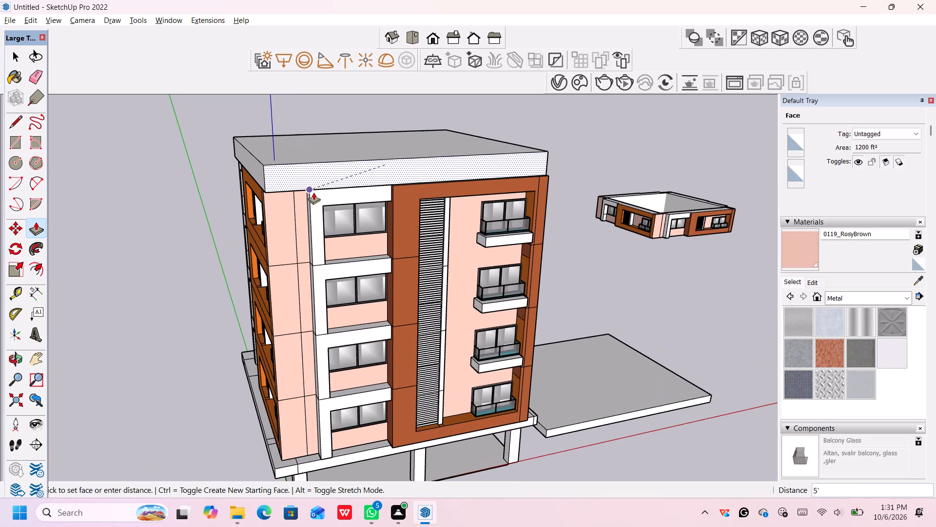
left_click(312, 192)
Push/Pull the roof slab's rear face outward by 18' to align with the white frame on the back facade.
middle_click_drag(299, 178, 409, 200)
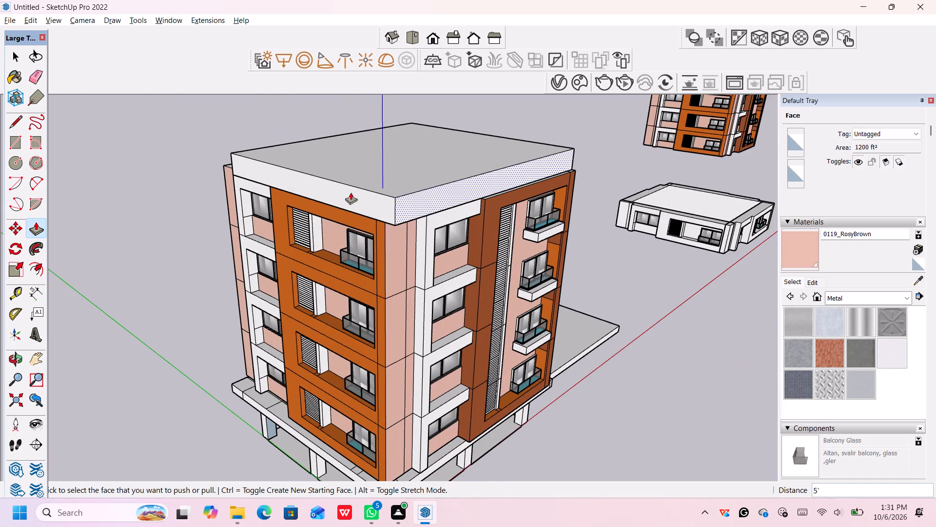
middle_click_drag(331, 196, 415, 194)
middle_click_drag(337, 177, 489, 191)
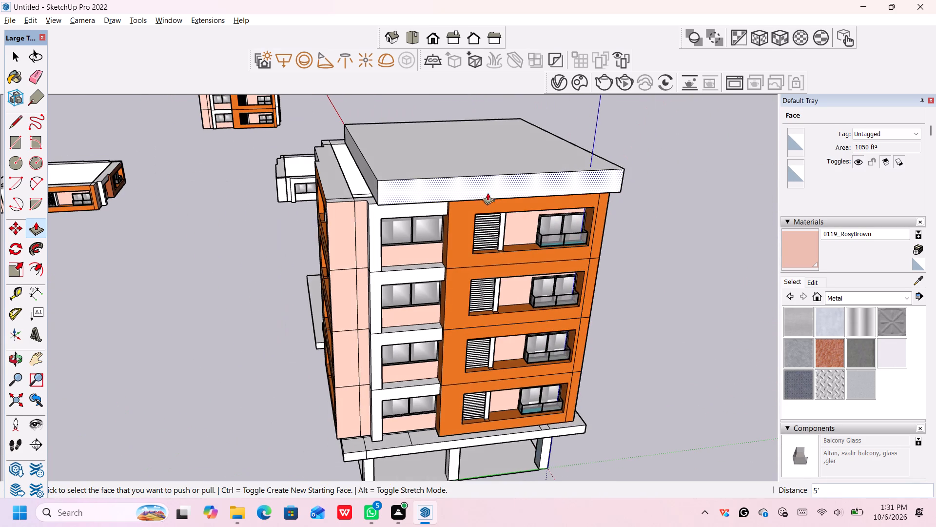
middle_click_drag(403, 192, 403, 193)
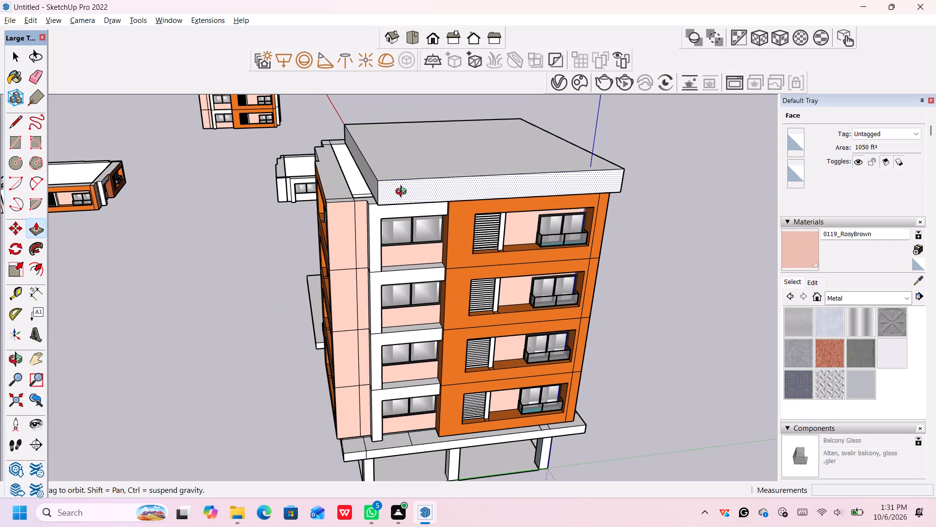
middle_click_drag(403, 193, 521, 224)
middle_click_drag(448, 192, 453, 192)
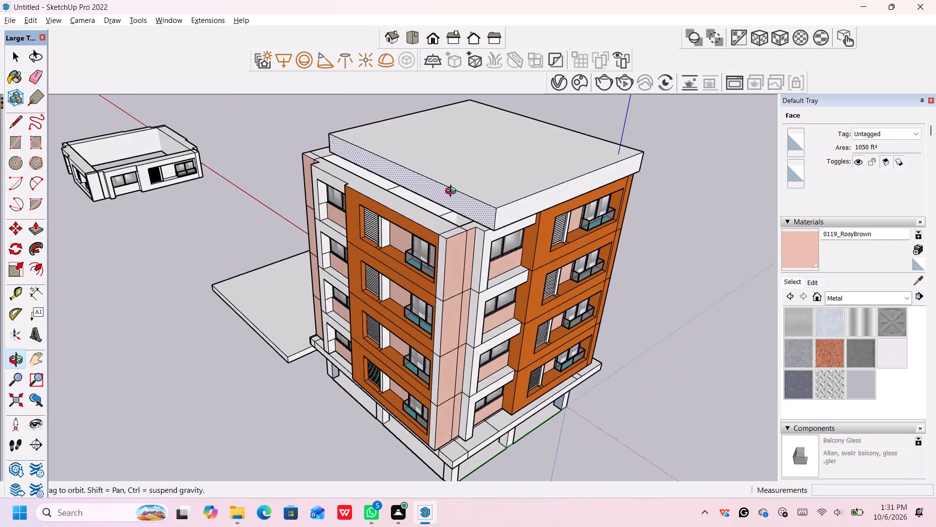
middle_click_drag(453, 192, 501, 202)
left_click(489, 197)
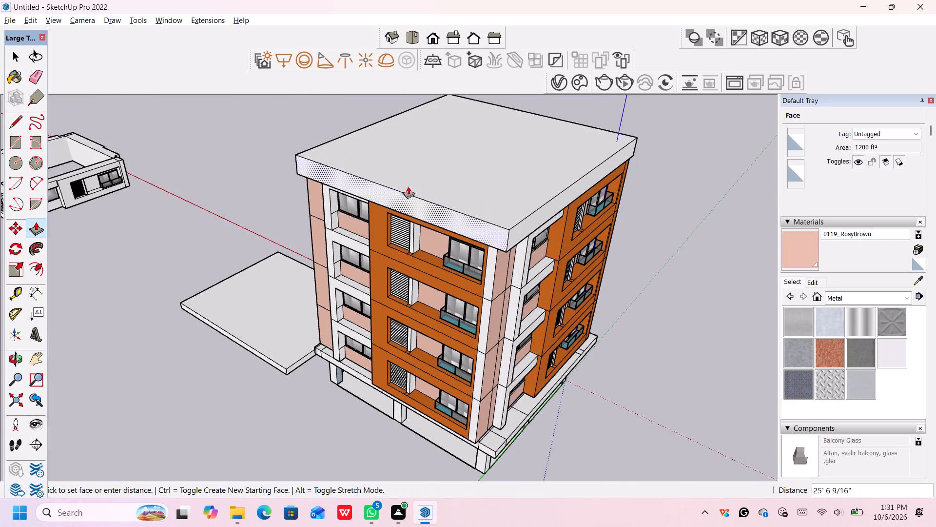
scroll(312, 173, "down", 1)
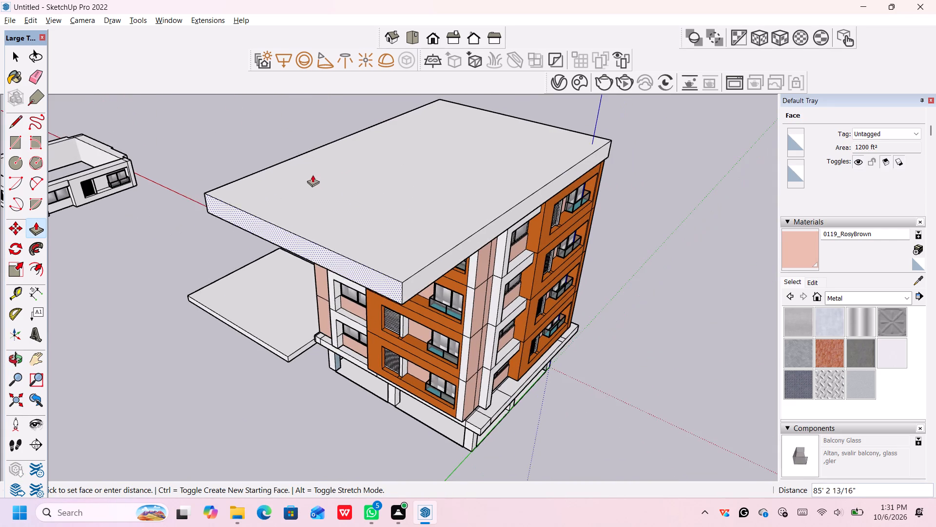
scroll(312, 175, "down", 1)
middle_click_drag(315, 178, 680, 159)
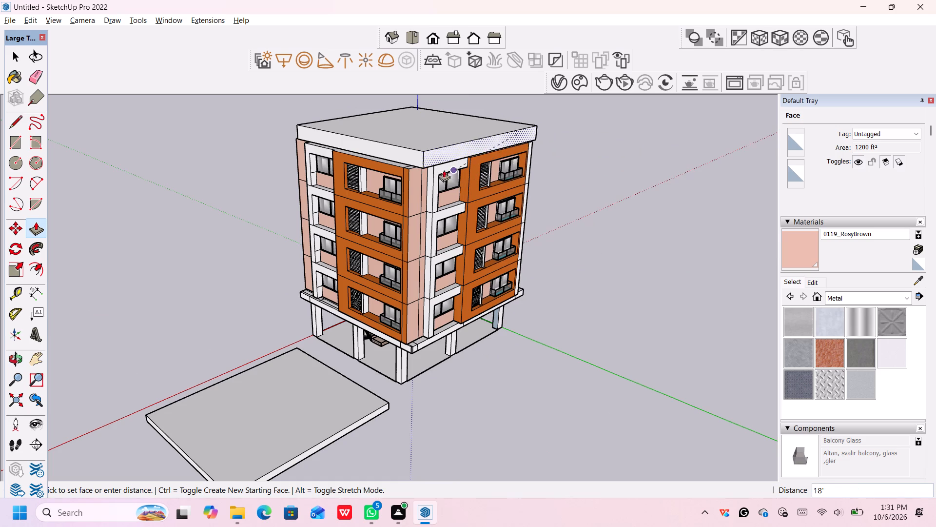
left_click(436, 164)
Push/Pull the roof slab's side face, on the side of the spare ground slab, outward by 5' to meet the white frame.
middle_click_drag(413, 159, 414, 162)
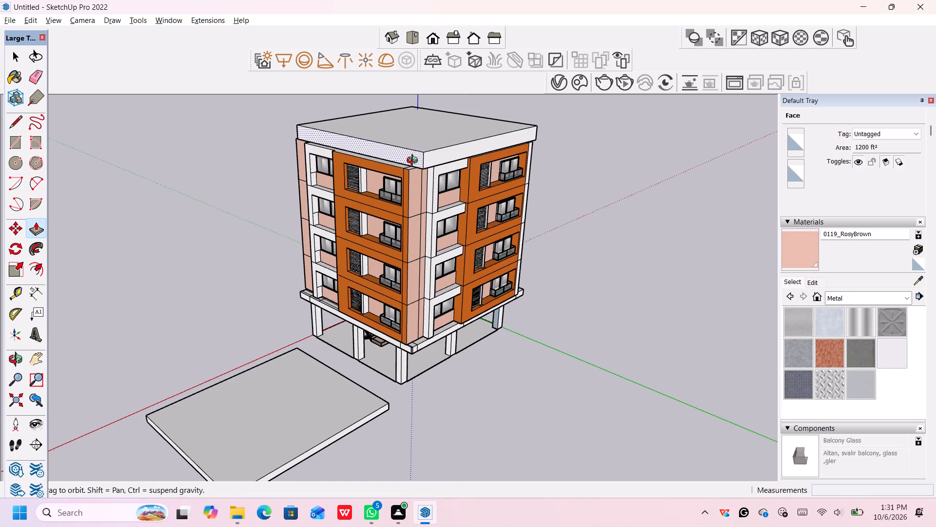
middle_click_drag(414, 162, 541, 173)
middle_click_drag(393, 150, 522, 160)
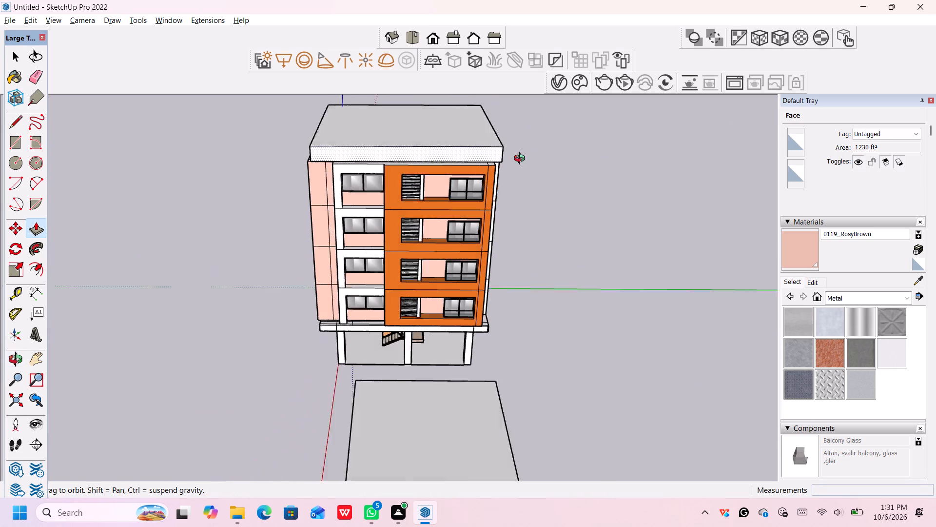
middle_click_drag(522, 160, 531, 159)
left_click(393, 148)
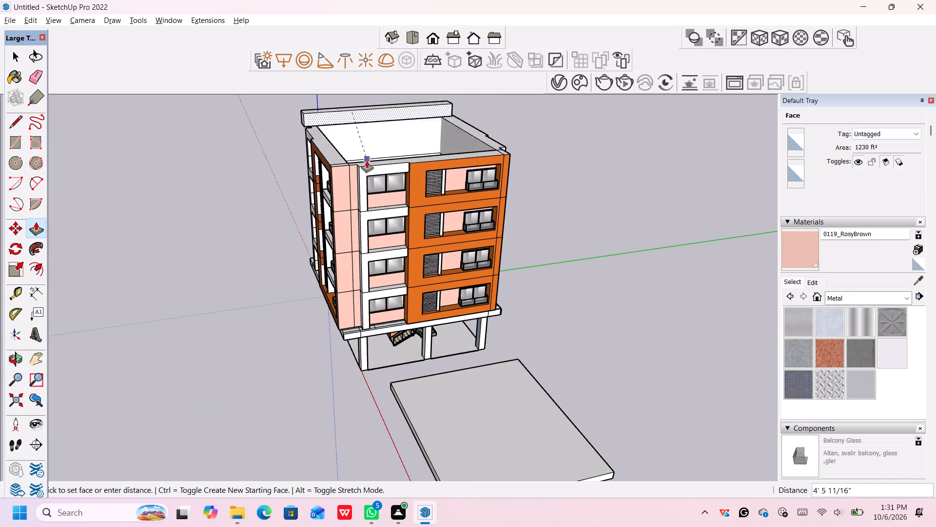
left_click(361, 168)
Examine the whole building and its roof slab from several angles.
scroll(375, 171, "down", 4)
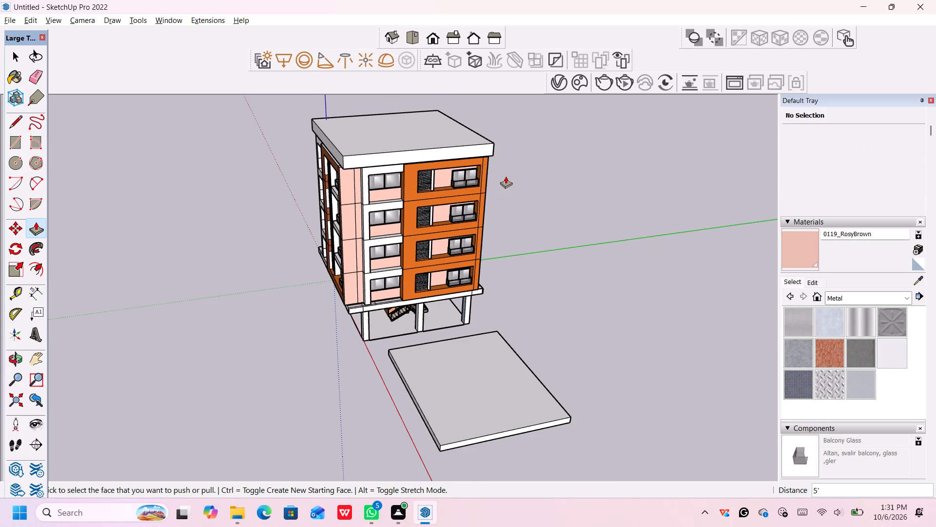
middle_click_drag(505, 176, 586, 167)
scroll(299, 221, "down", 2)
scroll(286, 240, "up", 1)
scroll(280, 258, "down", 1)
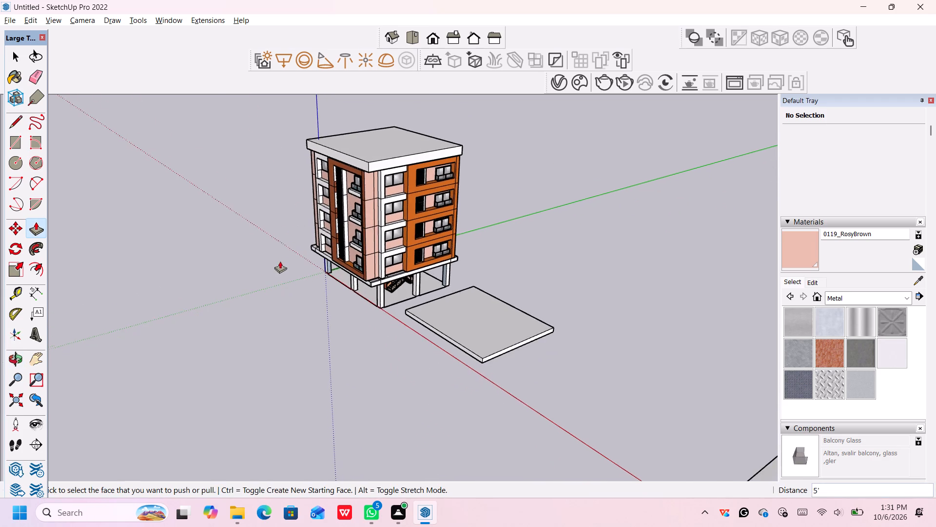
middle_click_drag(279, 256, 524, 276)
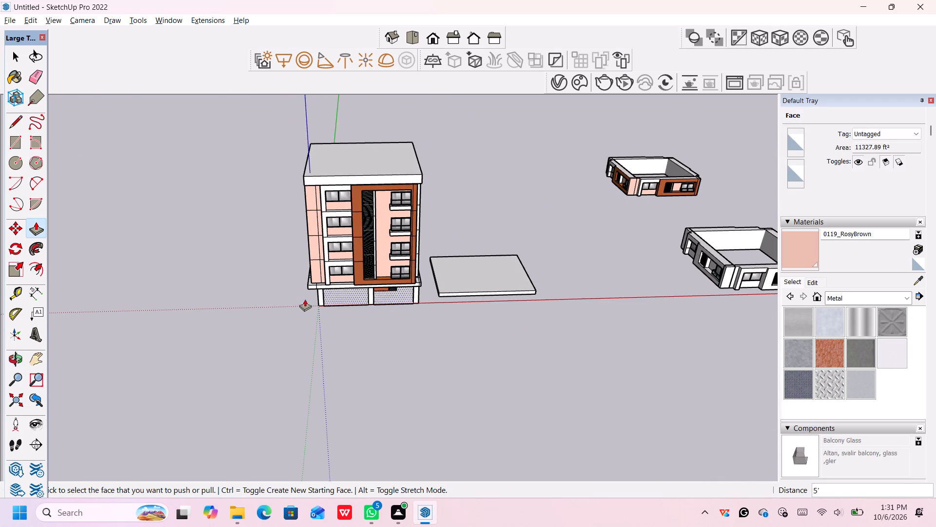
middle_click_drag(302, 301, 306, 280)
middle_click_drag(441, 173, 447, 196)
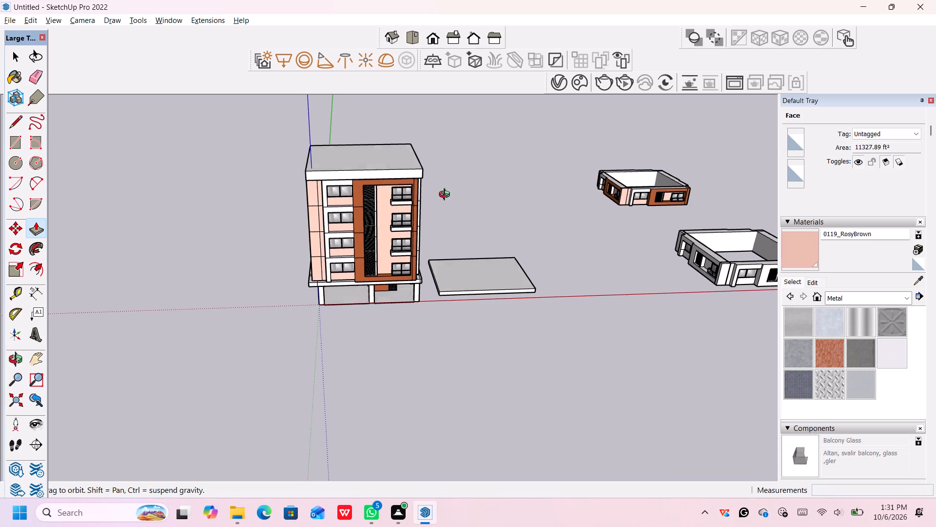
Examine the building's front facade, ground-floor columns and roof slab from several angles.
middle_click_drag(447, 196, 454, 226)
key("space")
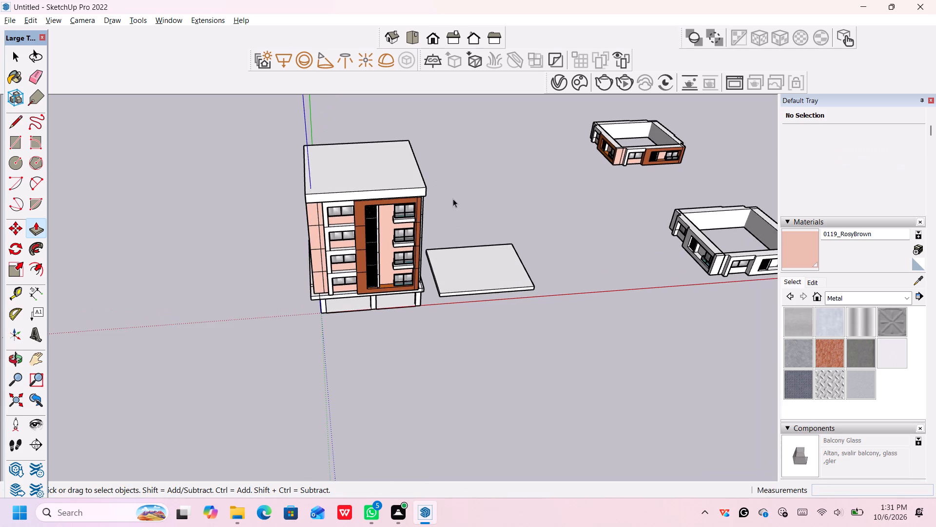
scroll(441, 228, "down", 2)
middle_click_drag(436, 301, 409, 249)
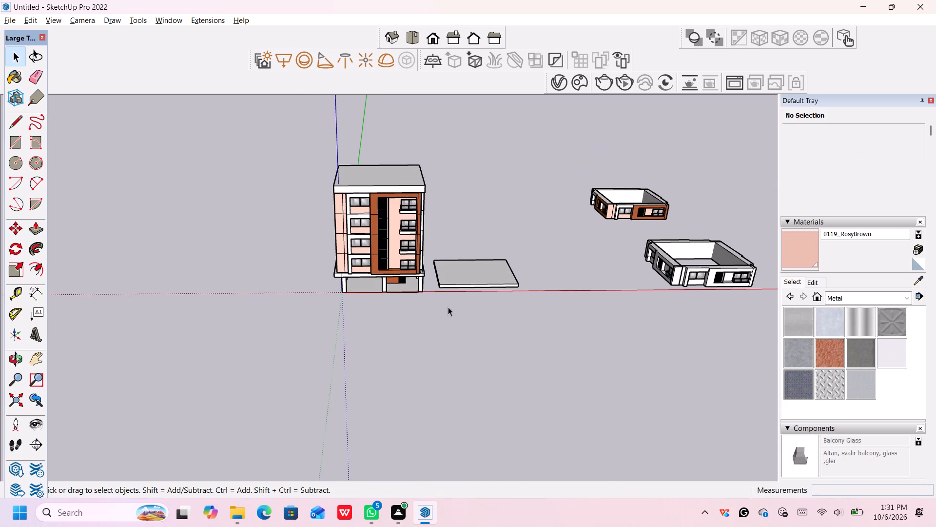
scroll(406, 297, "up", 6)
middle_click_drag(409, 284, 422, 306)
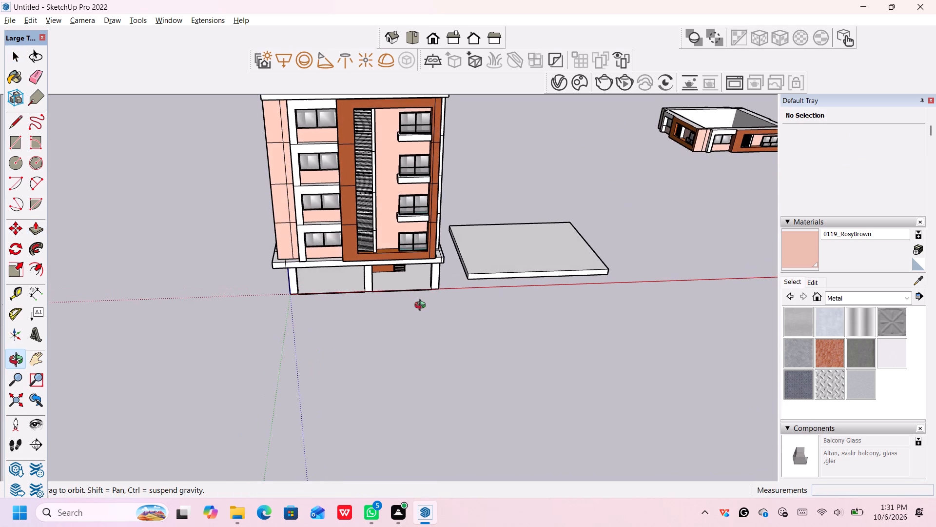
middle_click_drag(422, 306, 422, 305)
middle_click_drag(422, 305, 419, 301)
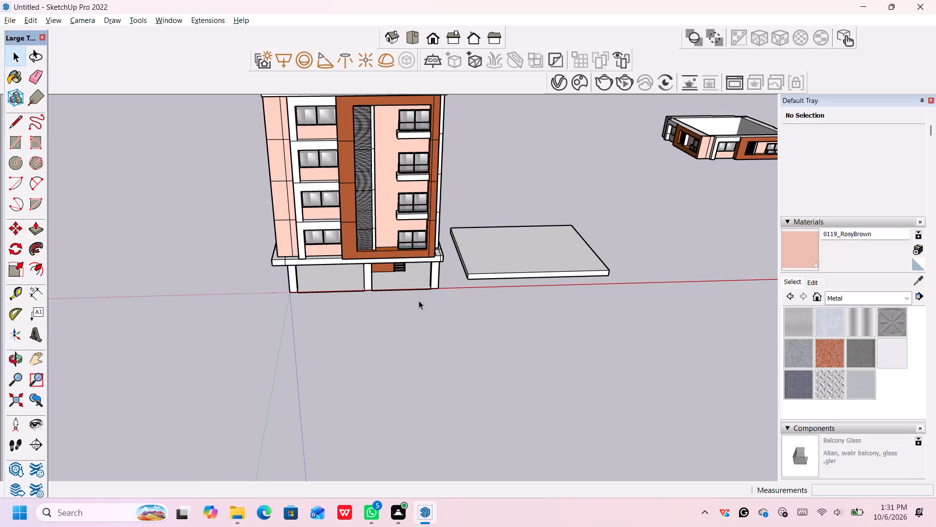
middle_click_drag(419, 301, 420, 304)
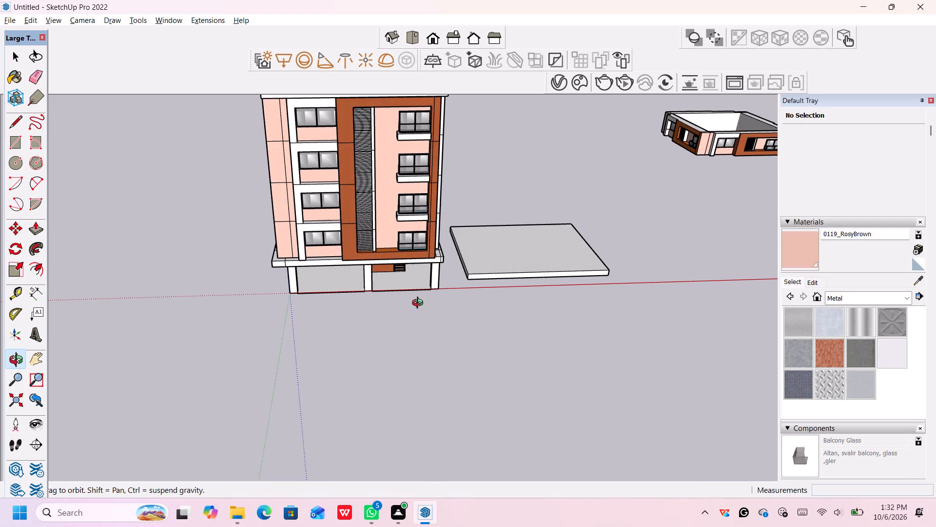
middle_click_drag(420, 304, 404, 421)
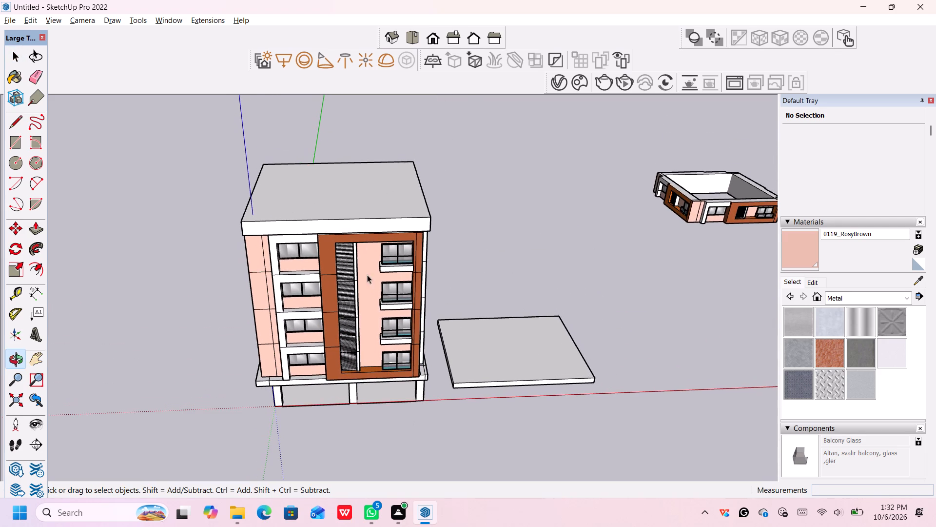
Draw a rectangle about 113' 6" by 109' 4" on top of the roof slab, set in slightly from its edges.
scroll(363, 204, "up", 2)
middle_click_drag(371, 201, 375, 209)
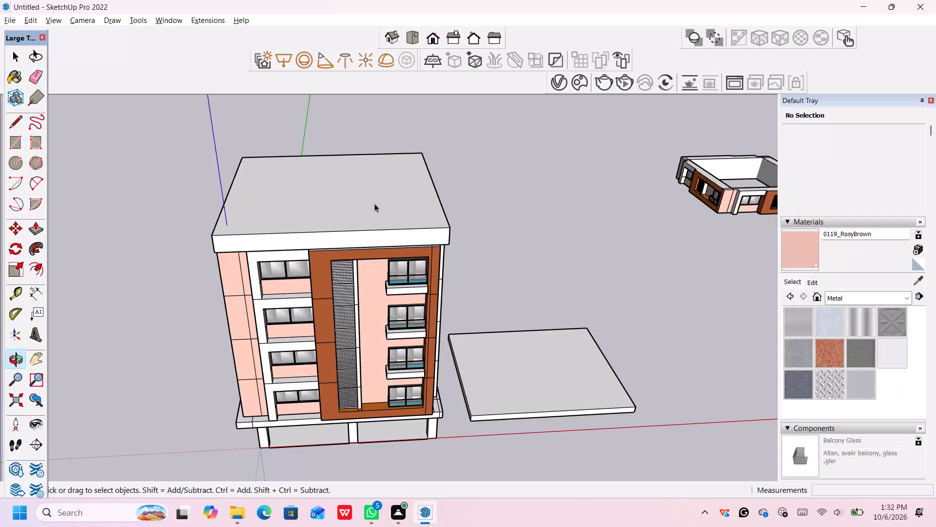
middle_click_drag(351, 170, 356, 209)
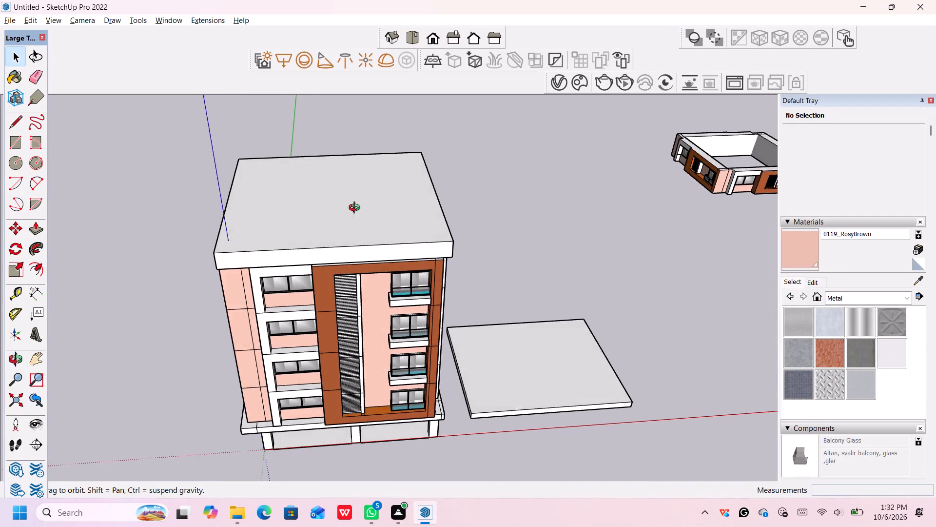
middle_click_drag(356, 209, 352, 250)
middle_click_drag(356, 222, 361, 305)
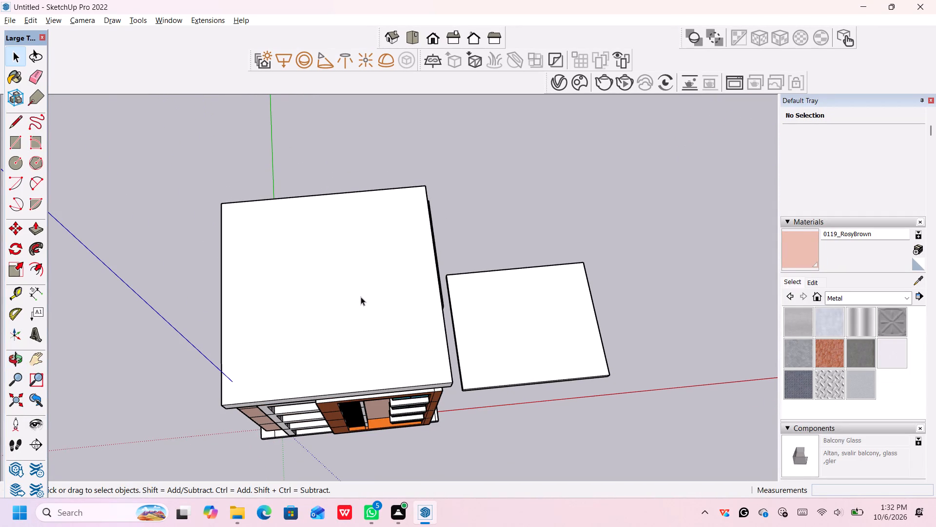
key("r")
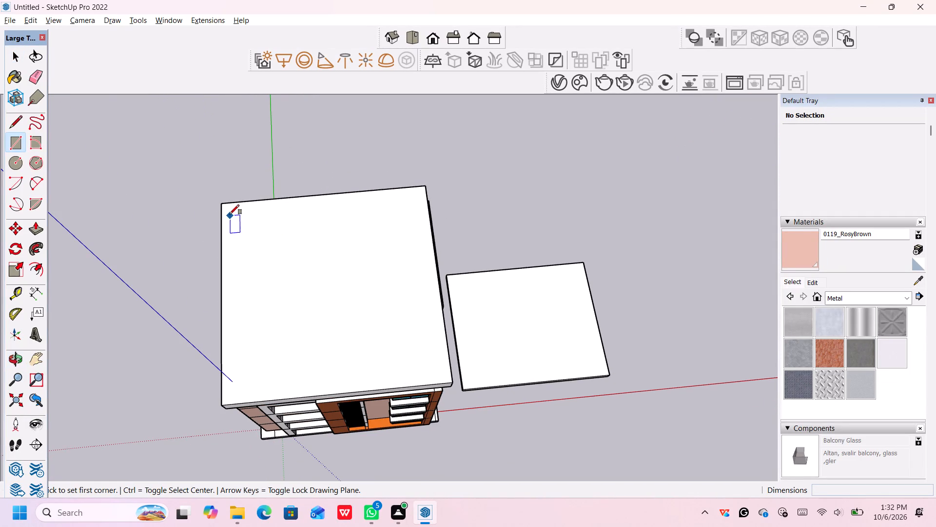
left_click(232, 215)
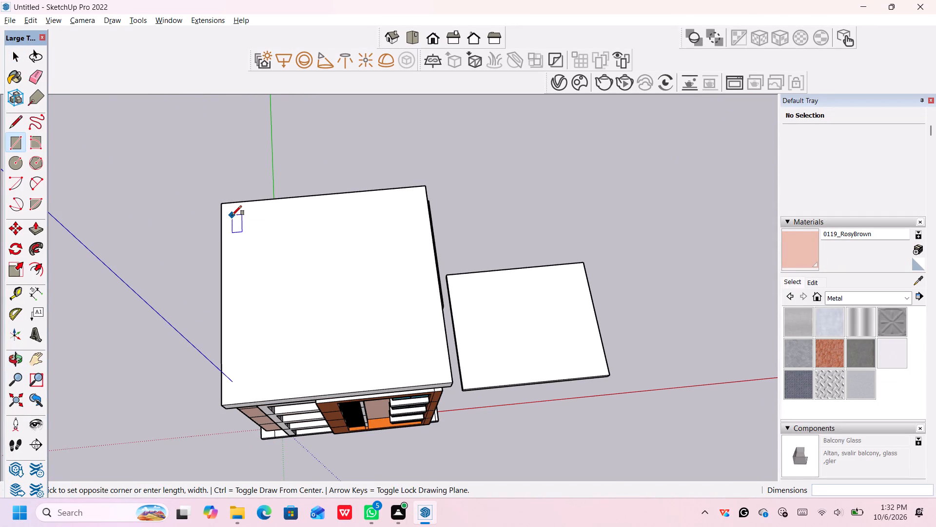
left_click(442, 374)
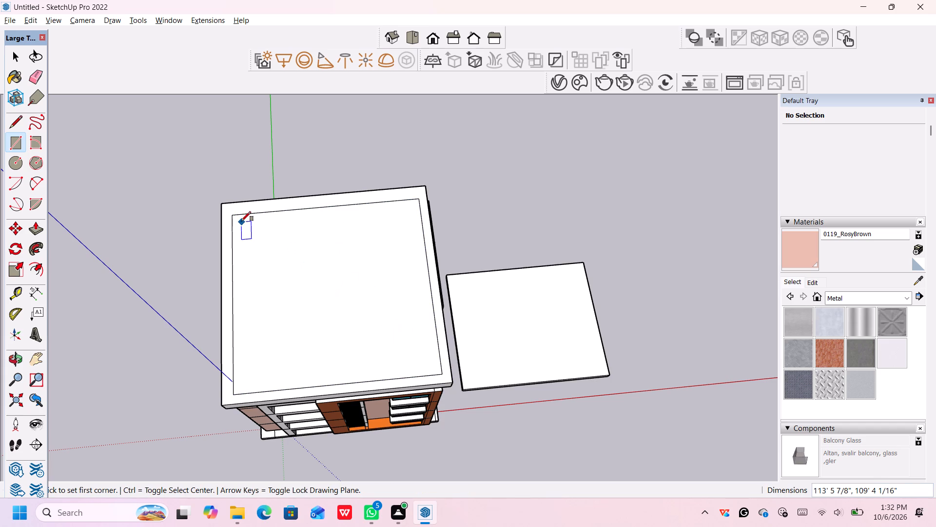
Offset the rectangular face on the roof inward by 1' to form a narrow parapet strip.
scroll(240, 221, "up", 5)
key("space")
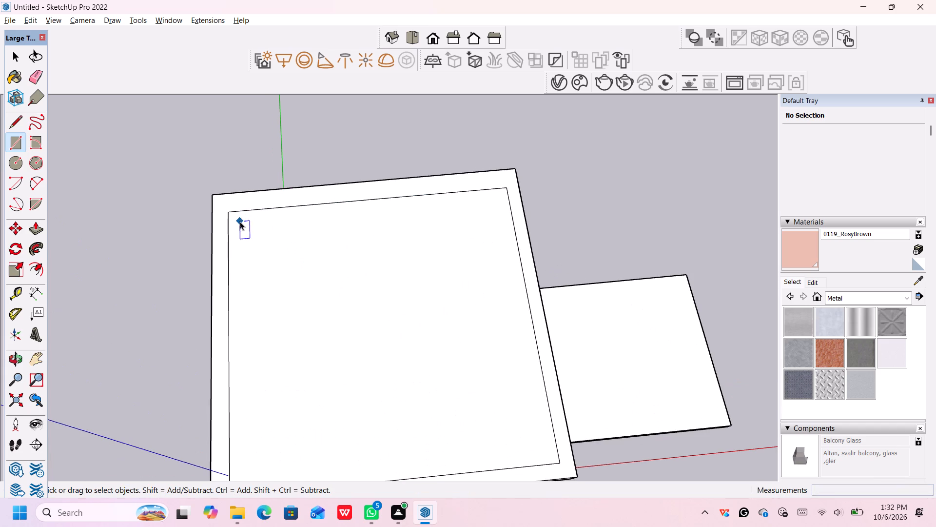
left_click(286, 251)
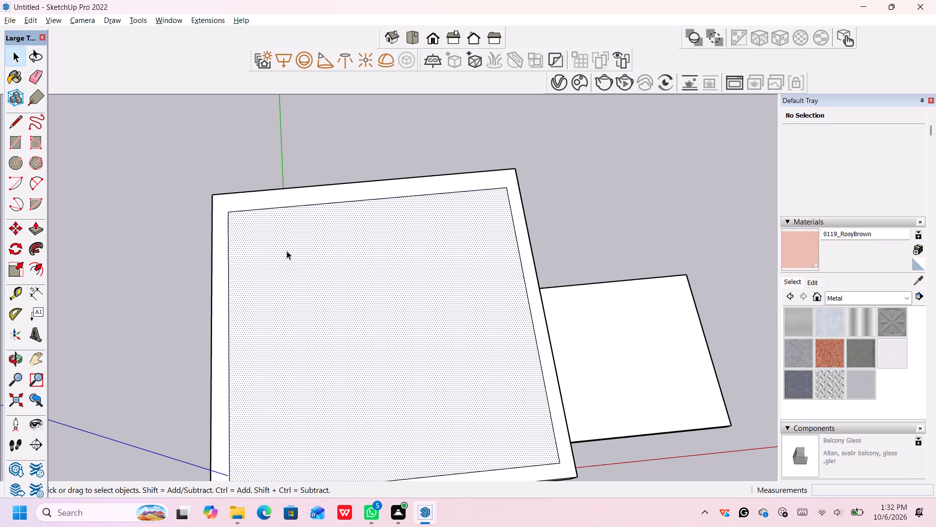
key("o")
key("f")
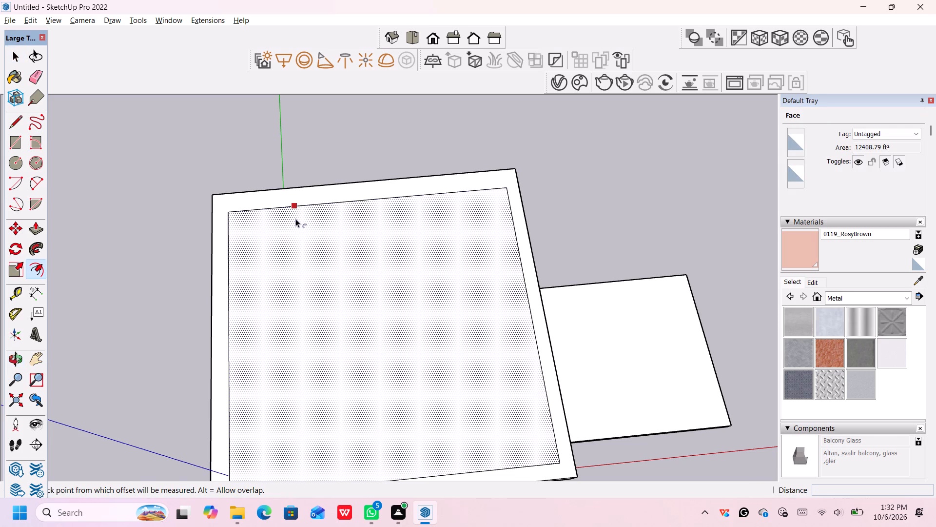
left_click(295, 219)
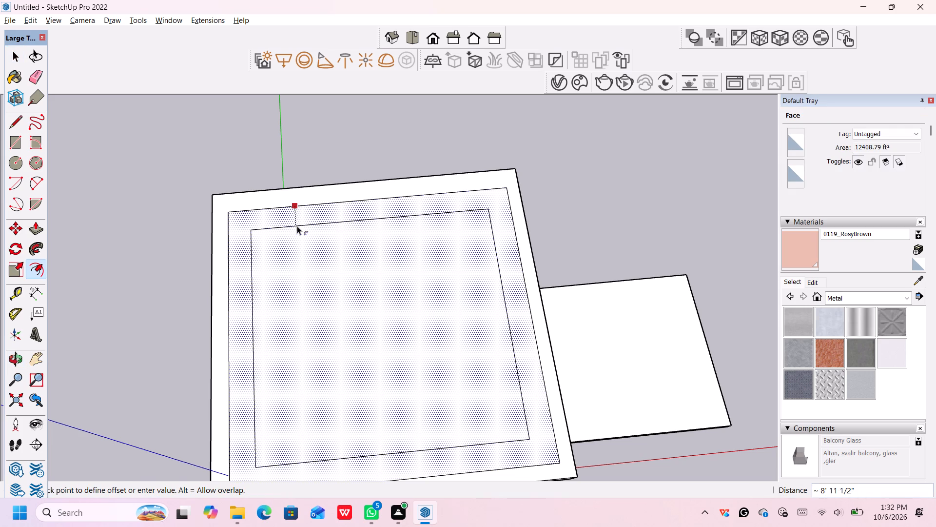
key("6")
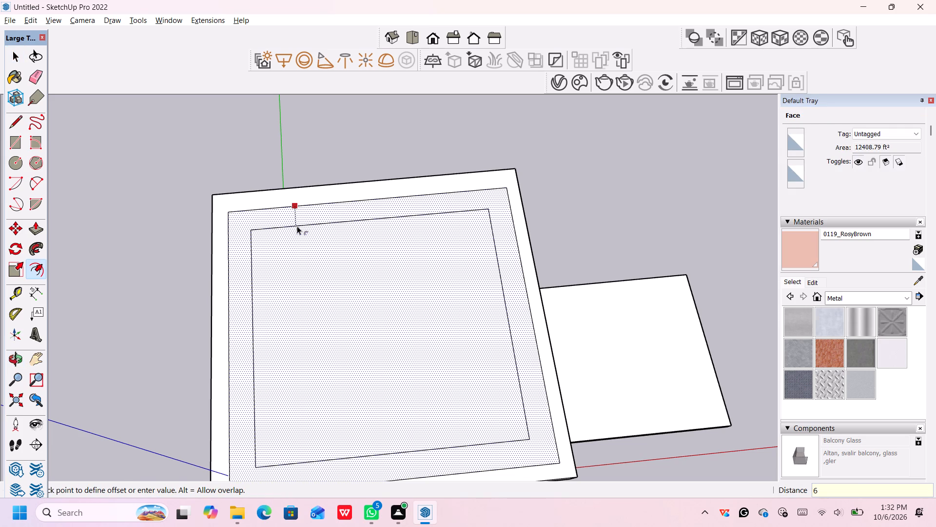
key("BackSpace")
key("1")
key("apostrophe")
key("Return")
scroll(305, 219, "down", 3)
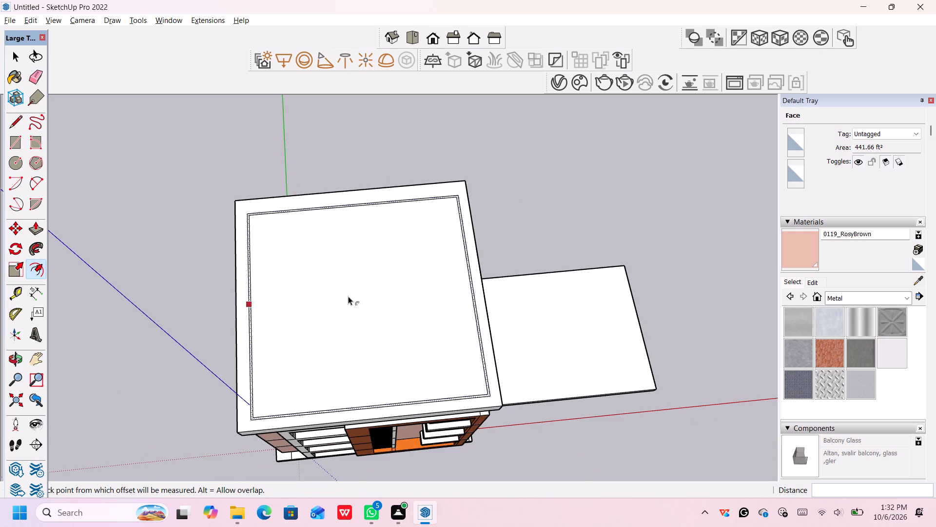
middle_click_drag(348, 296, 332, 218)
middle_click_drag(346, 275, 334, 236)
key("space")
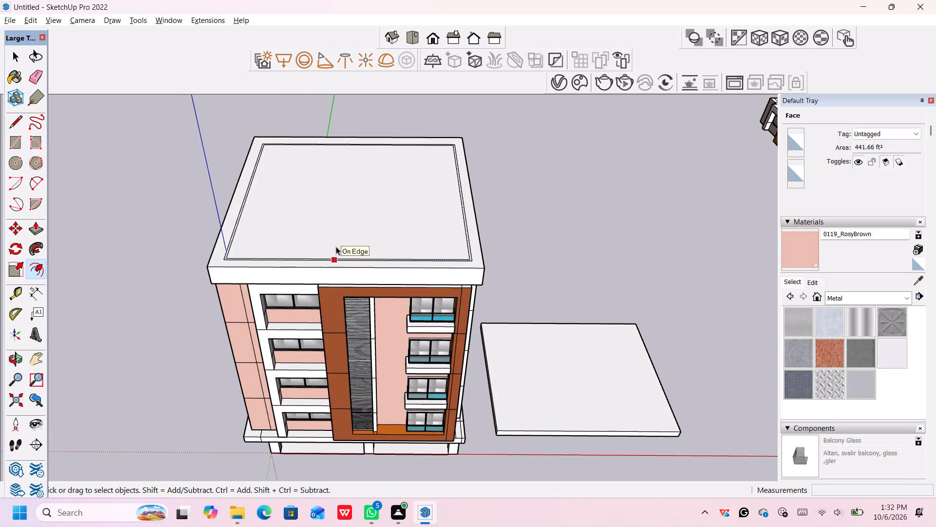
Push/Pull the narrow strip around the roof upward by 10' to raise the parapet wall.
scroll(337, 262, "up", 7)
middle_click_drag(356, 260, 371, 345)
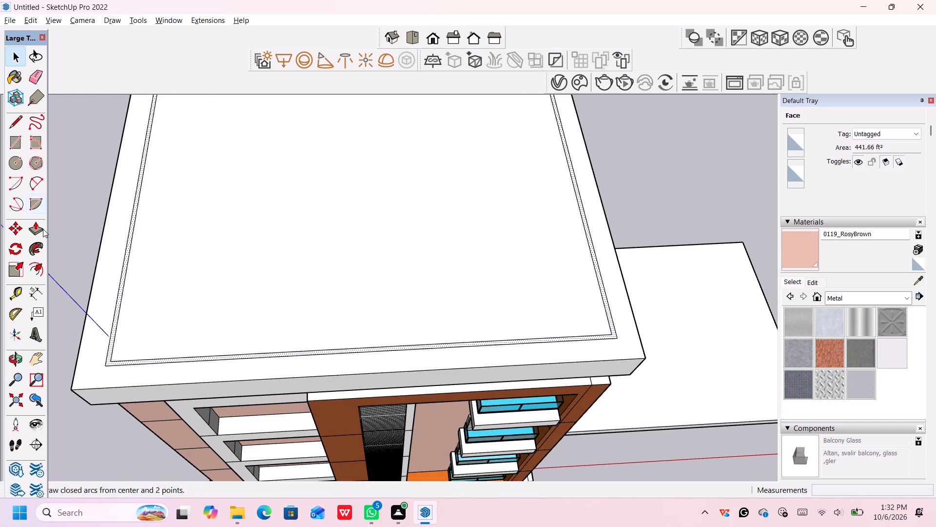
left_click(33, 226)
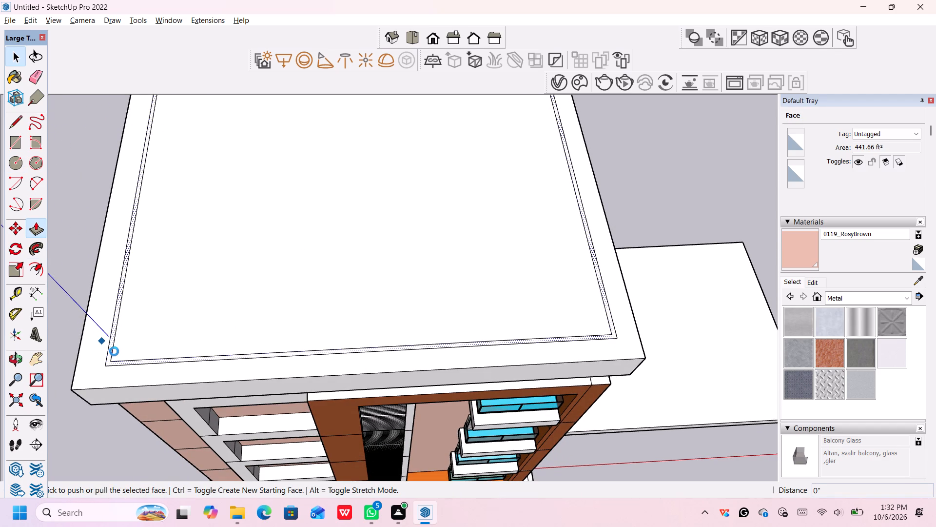
scroll(110, 361, "up", 6)
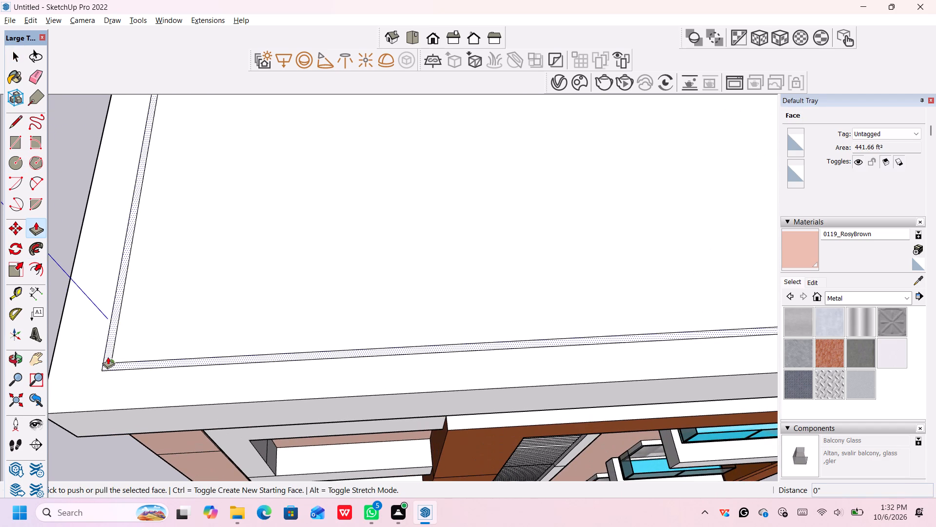
scroll(106, 362, "up", 6)
scroll(106, 362, "down", 1)
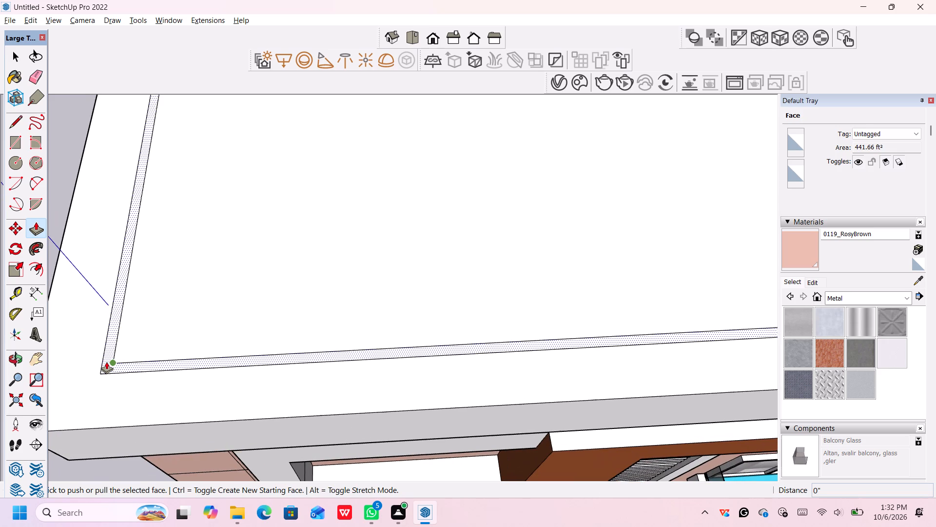
left_click(106, 362)
scroll(125, 279, "down", 5)
middle_click_drag(86, 271, 75, 191)
scroll(81, 185, "down", 2)
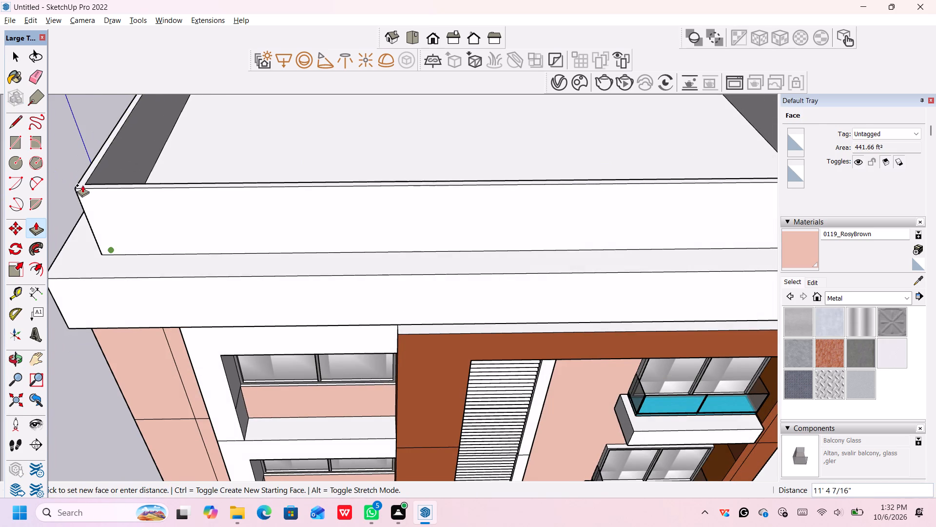
scroll(82, 185, "down", 2)
middle_click_drag(96, 173, 92, 114)
scroll(151, 215, "down", 5)
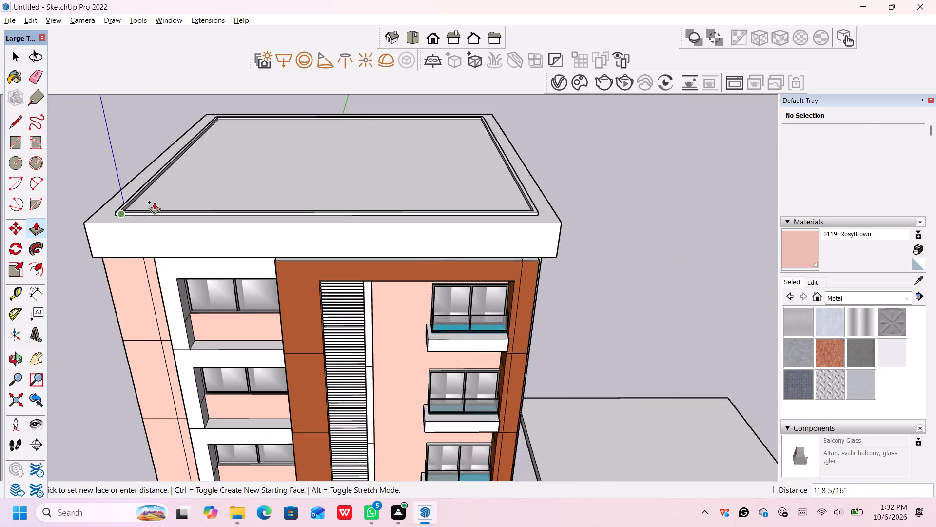
middle_click_drag(168, 247, 163, 182)
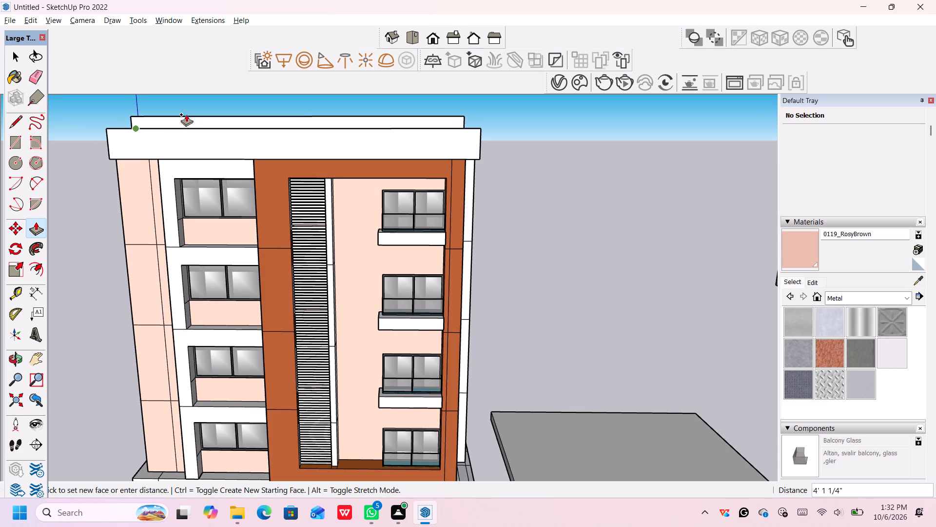
scroll(186, 114, "down", 3)
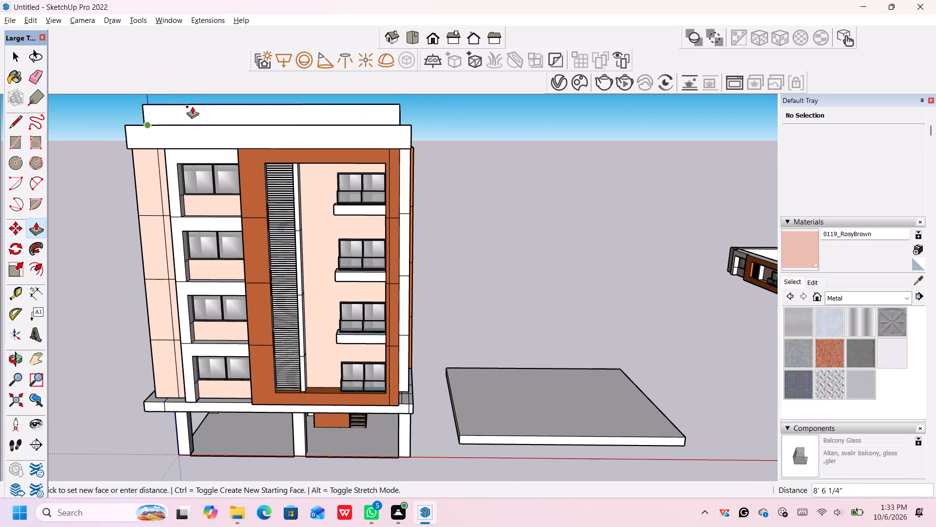
middle_click_drag(194, 101, 291, 124)
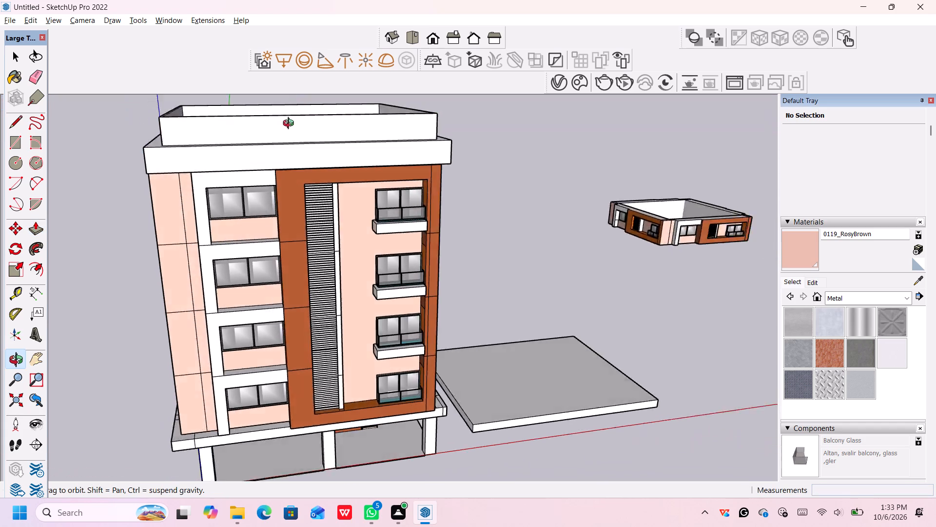
middle_click_drag(291, 124, 345, 112)
middle_click_drag(332, 95, 323, 95)
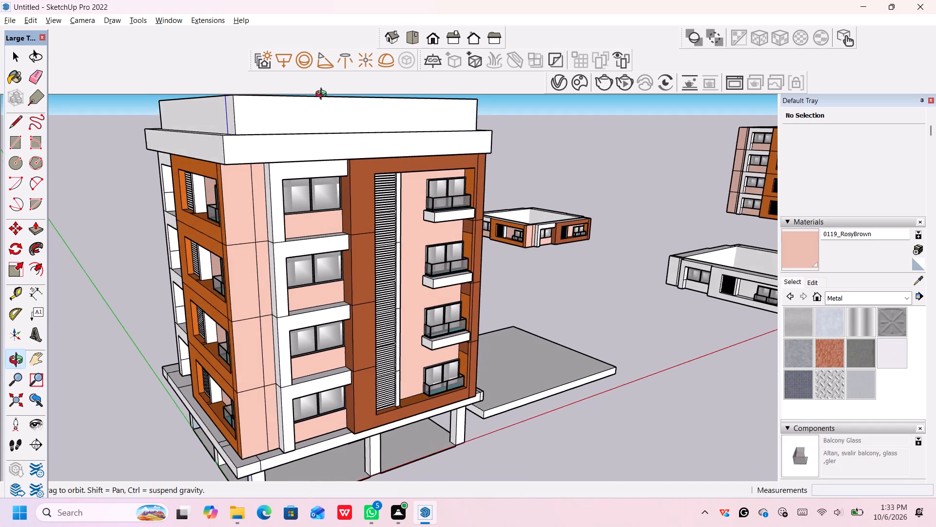
middle_click_drag(323, 95, 265, 100)
scroll(273, 94, "down", 2)
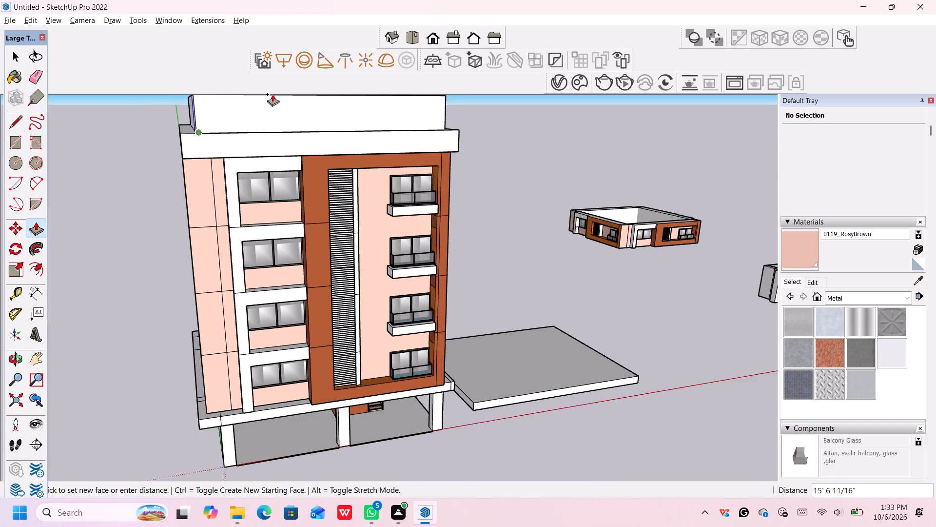
scroll(273, 94, "down", 1)
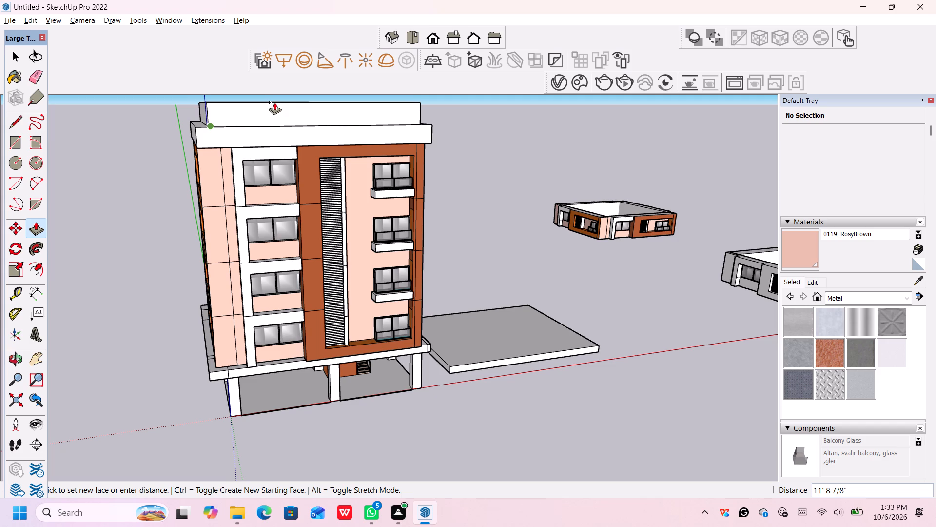
type("10'")
key("Return")
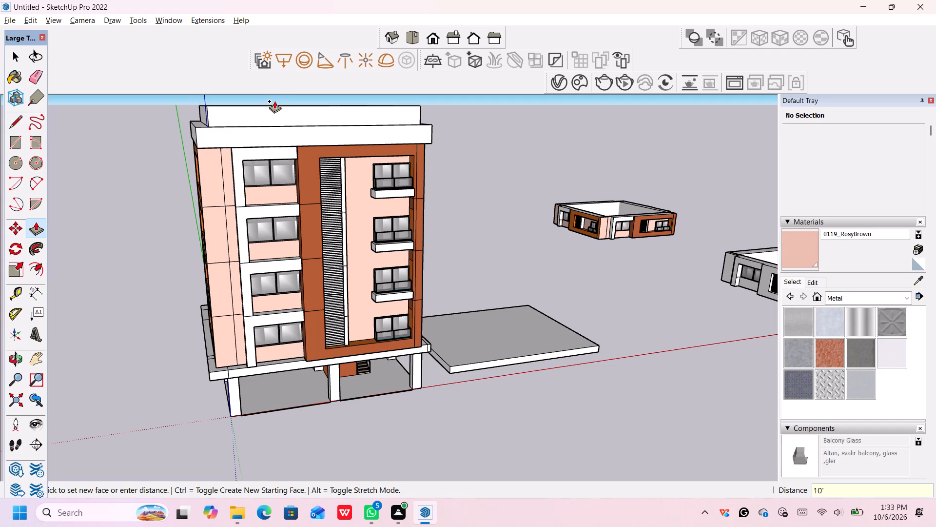
middle_click(483, 184)
key("space")
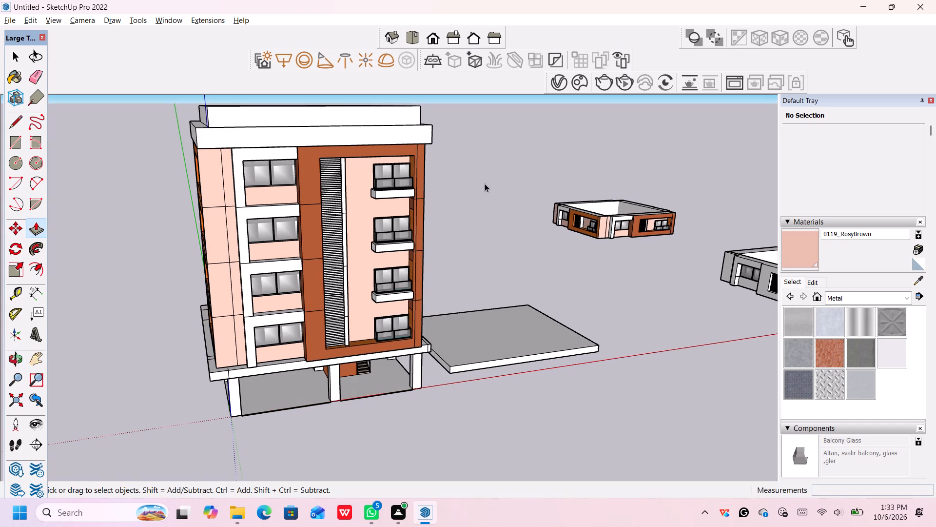
Sample the 0119_RosyBrown material from the facade wall and paint the four outer faces of the rooftop parapet with it.
middle_click_drag(471, 172, 463, 232)
middle_click_drag(373, 156, 392, 181)
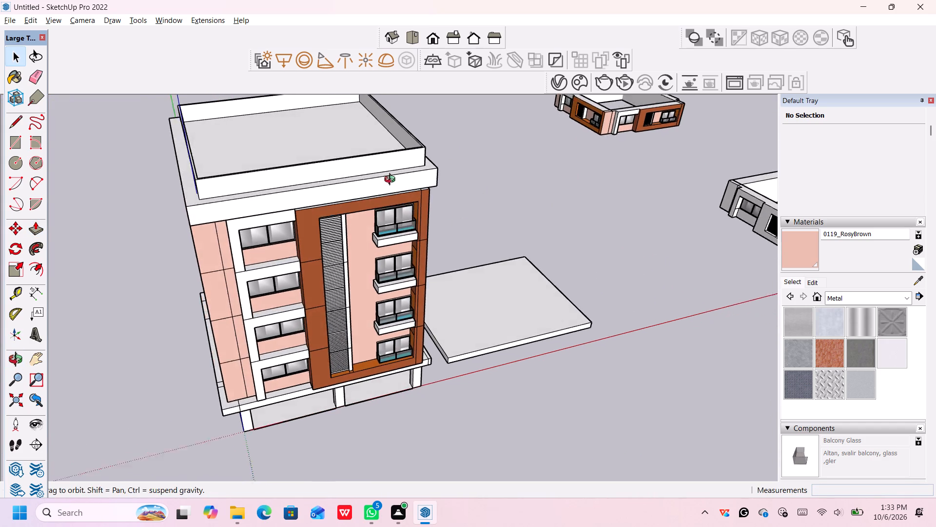
middle_click_drag(392, 181, 400, 183)
scroll(392, 150, "up", 3)
scroll(463, 151, "up", 1)
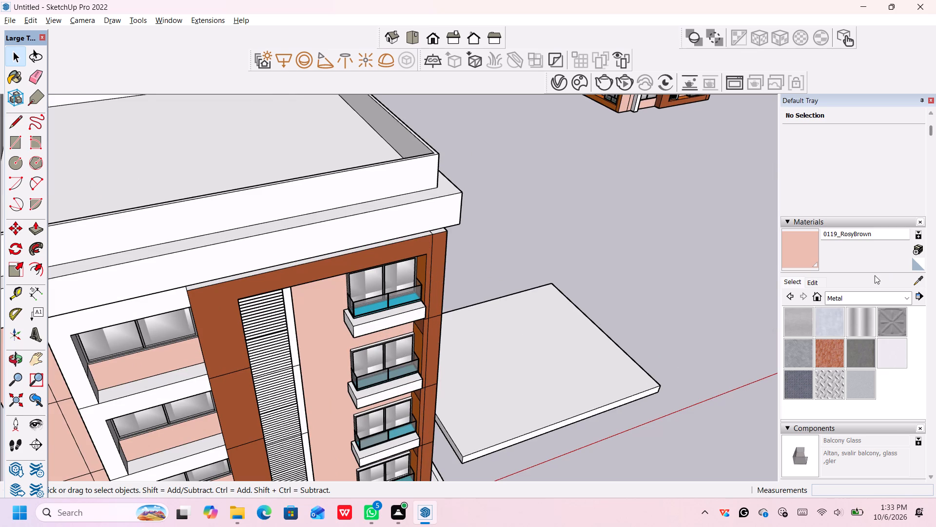
left_click(921, 281)
left_click(340, 336)
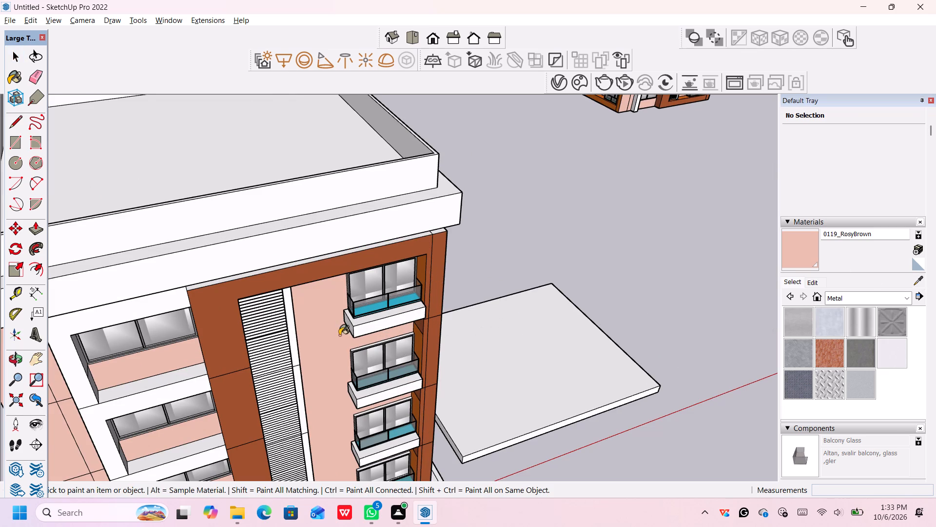
middle_click(301, 162)
left_click(305, 184)
scroll(493, 182, "down", 4)
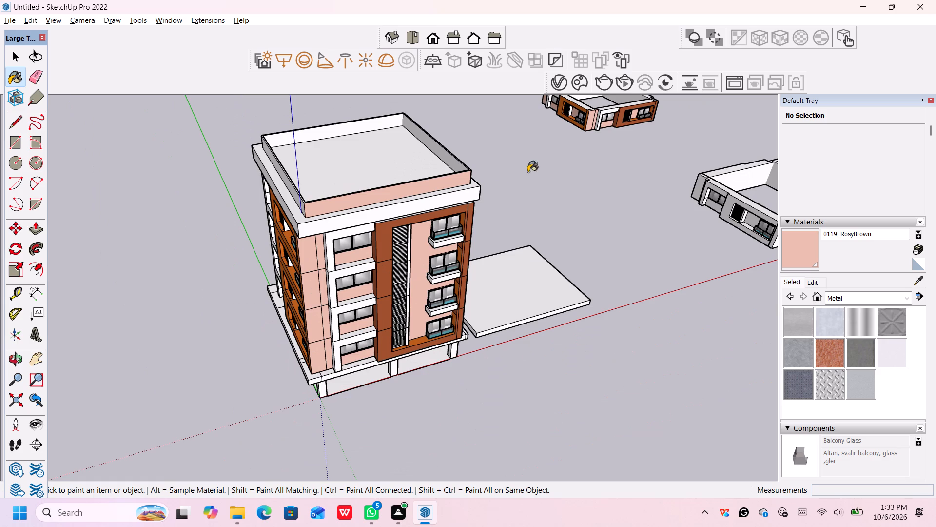
middle_click_drag(330, 221, 478, 196)
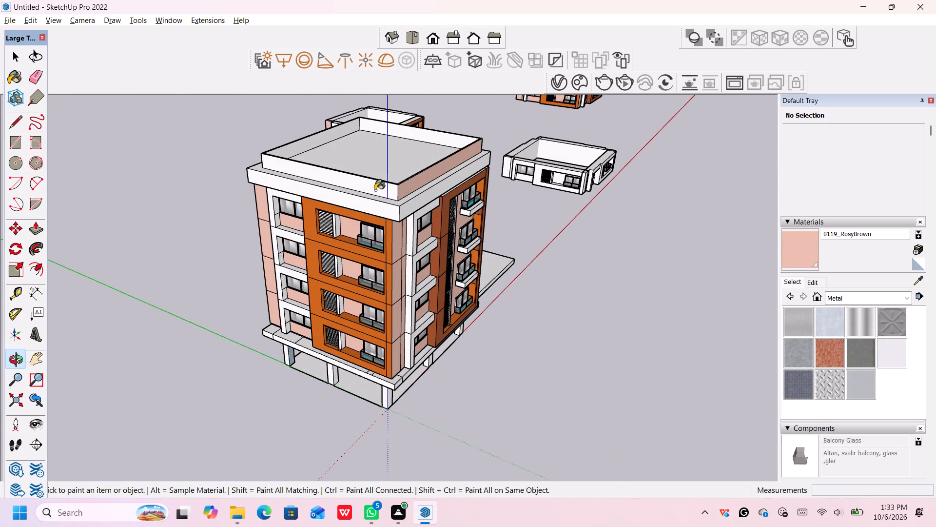
left_click(375, 190)
middle_click_drag(378, 190, 634, 173)
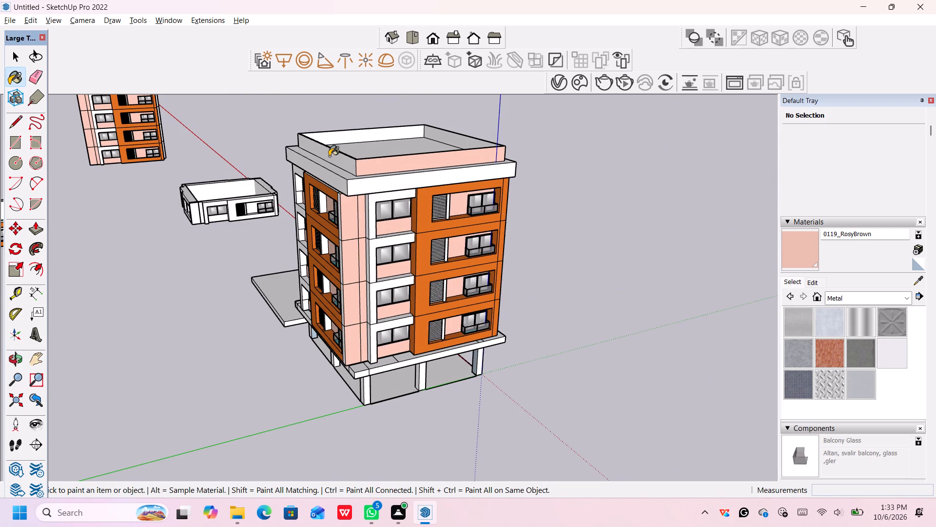
left_click(330, 156)
middle_click_drag(323, 157, 630, 170)
middle_click_drag(338, 161, 556, 154)
left_click(391, 147)
Paint the roof floor and the four inner faces of the parapet with the 0119_RosyBrown material.
middle_click_drag(409, 130, 413, 144)
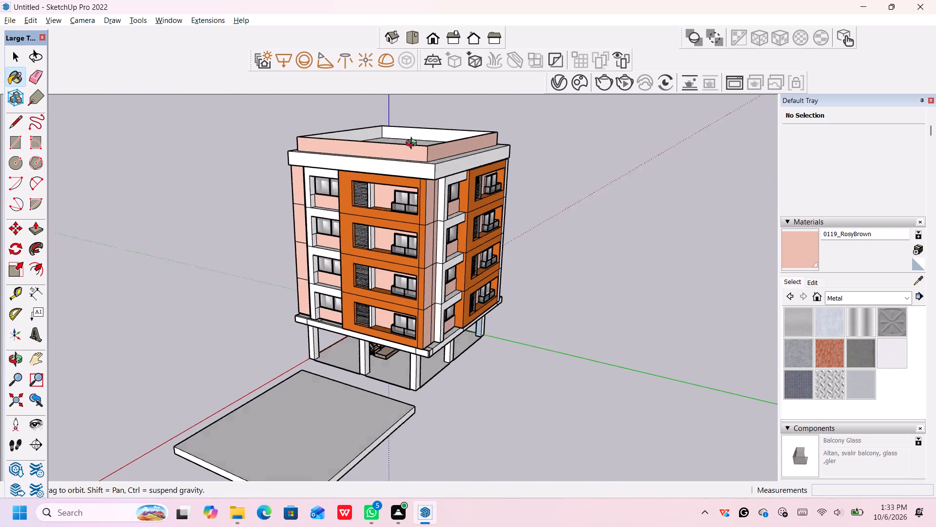
middle_click_drag(413, 144, 414, 220)
left_click(423, 155)
middle_click_drag(431, 140, 391, 215)
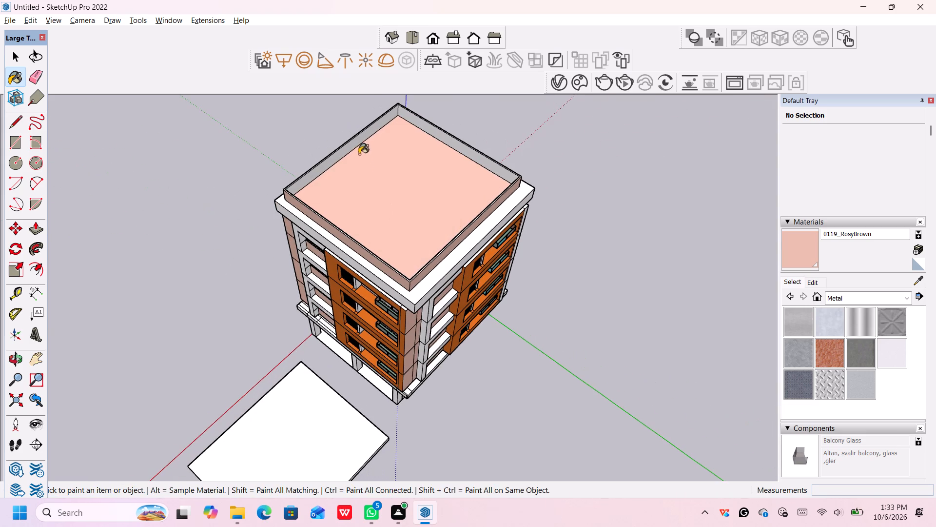
left_click(356, 139)
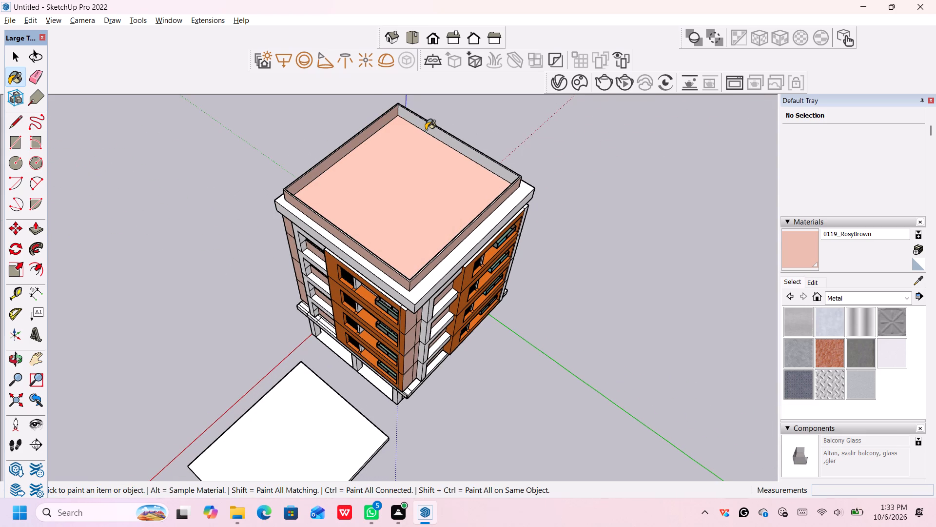
left_click(428, 128)
middle_click_drag(430, 165, 152, 219)
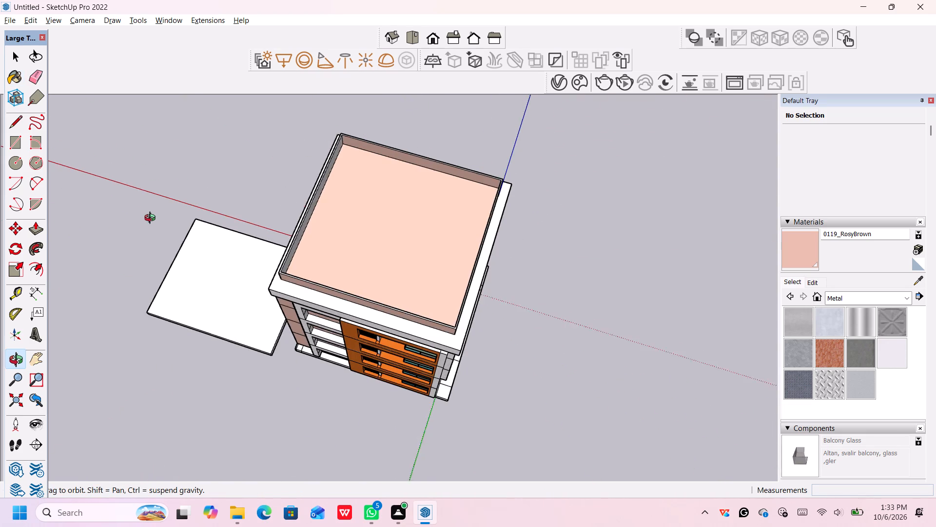
middle_click_drag(152, 219, 148, 214)
middle_click_drag(339, 238, 311, 211)
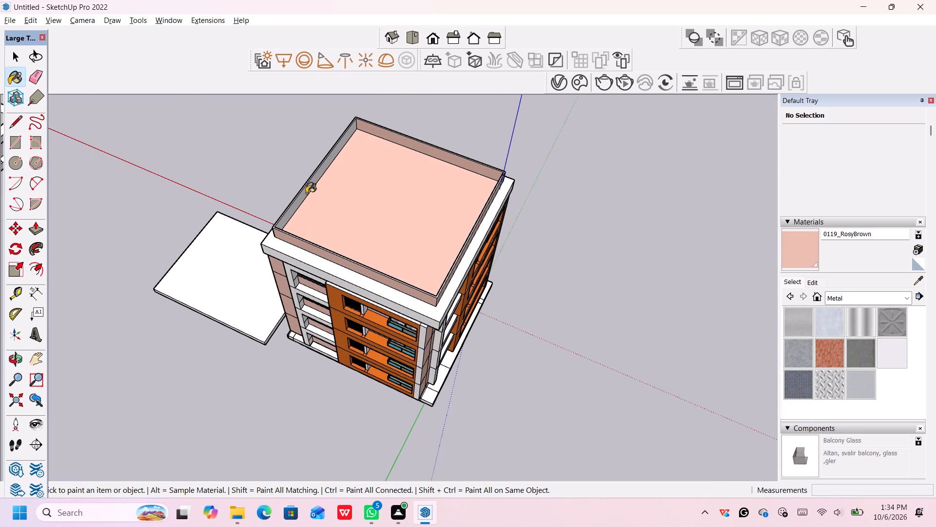
left_click(306, 193)
middle_click_drag(351, 188, 163, 215)
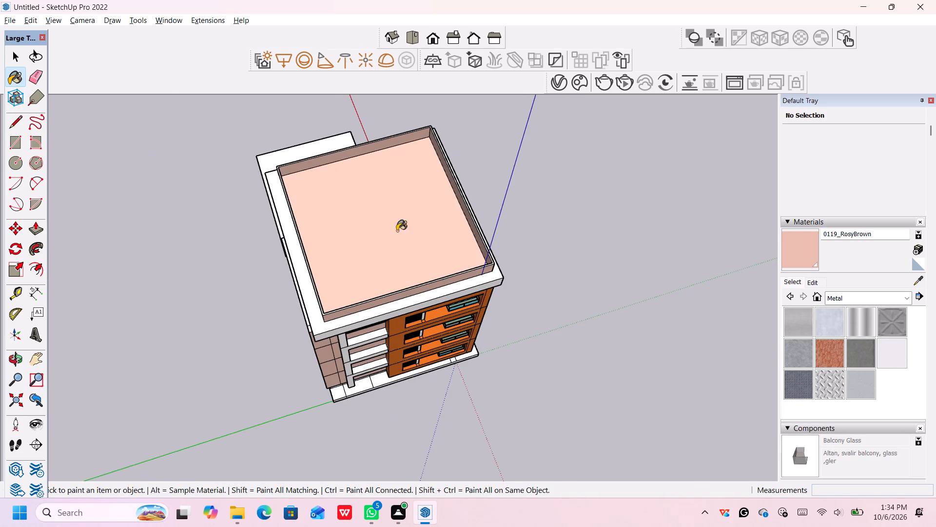
middle_click_drag(401, 242, 203, 179)
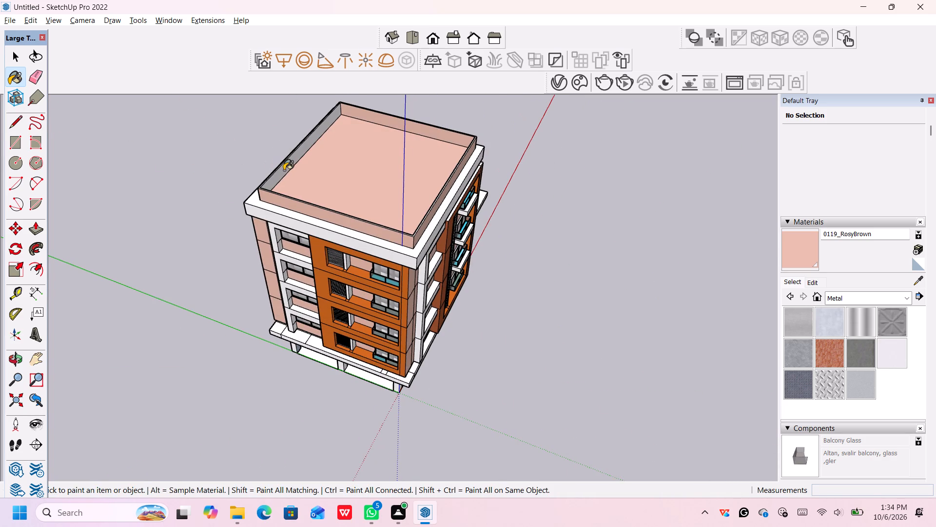
left_click(283, 170)
scroll(399, 168, "down", 1)
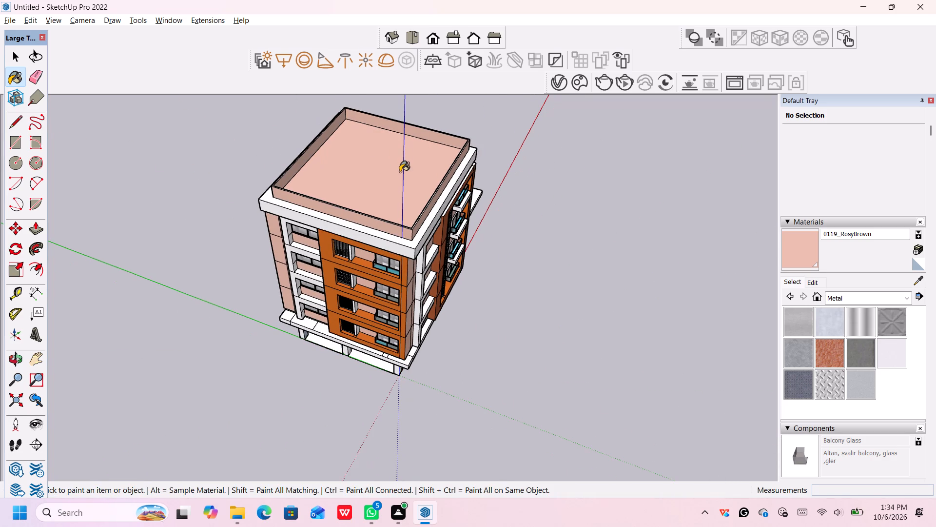
key("space")
Examine the painted building's facades, roof parapet and columned ground floor from several angles.
scroll(446, 194, "down", 4)
middle_click_drag(534, 227, 487, 242)
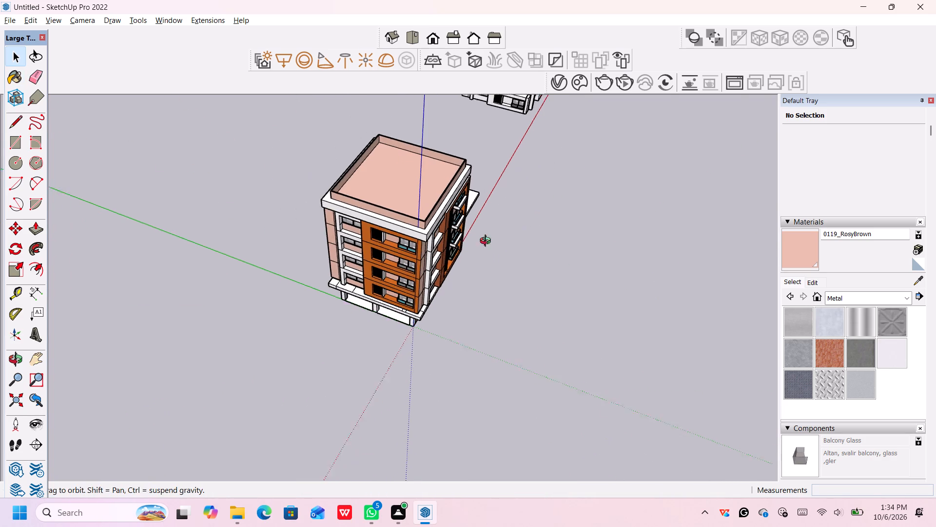
middle_click_drag(487, 242, 312, 249)
scroll(615, 325, "down", 1)
middle_click_drag(587, 357, 528, 202)
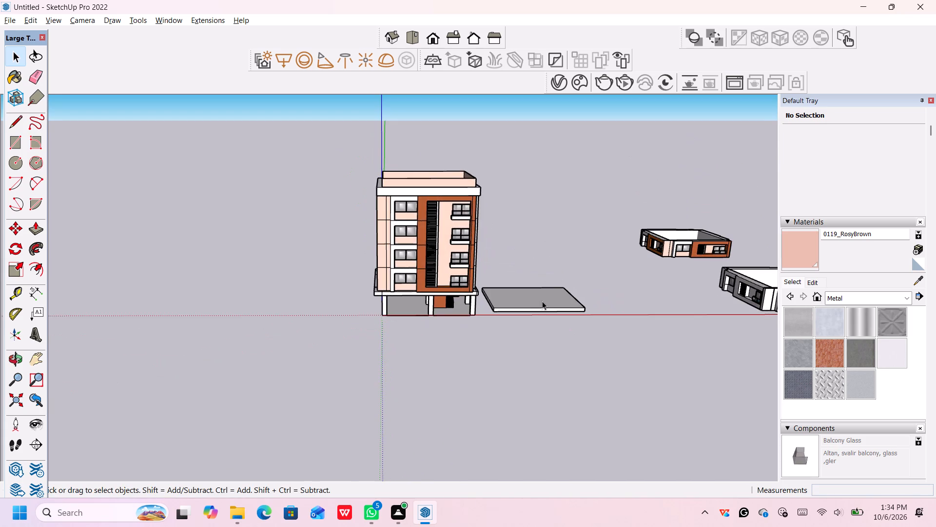
scroll(550, 327, "up", 2)
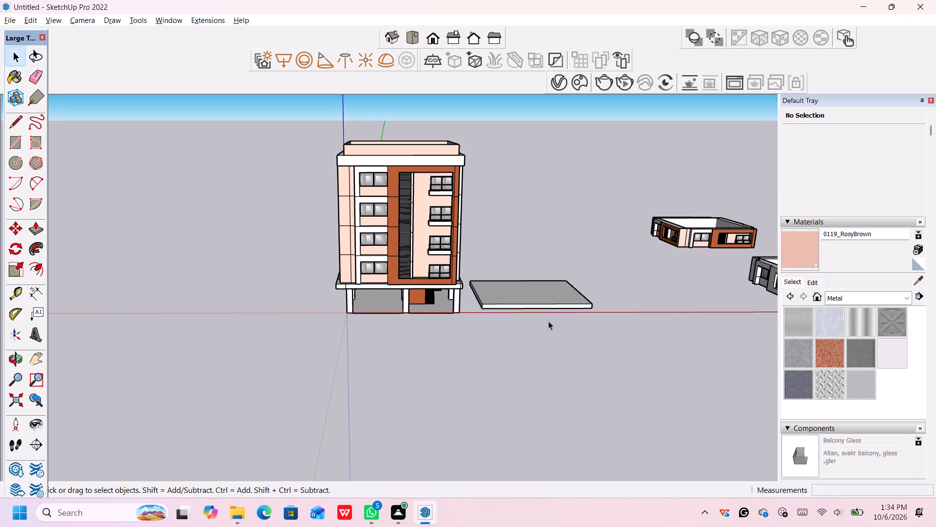
scroll(520, 339, "up", 2)
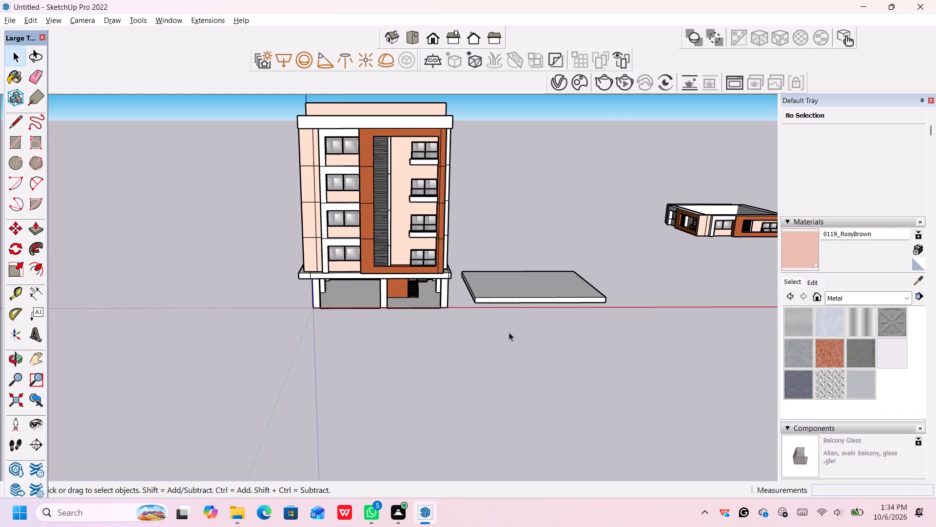
middle_click_drag(482, 274, 525, 269)
scroll(351, 173, "up", 2)
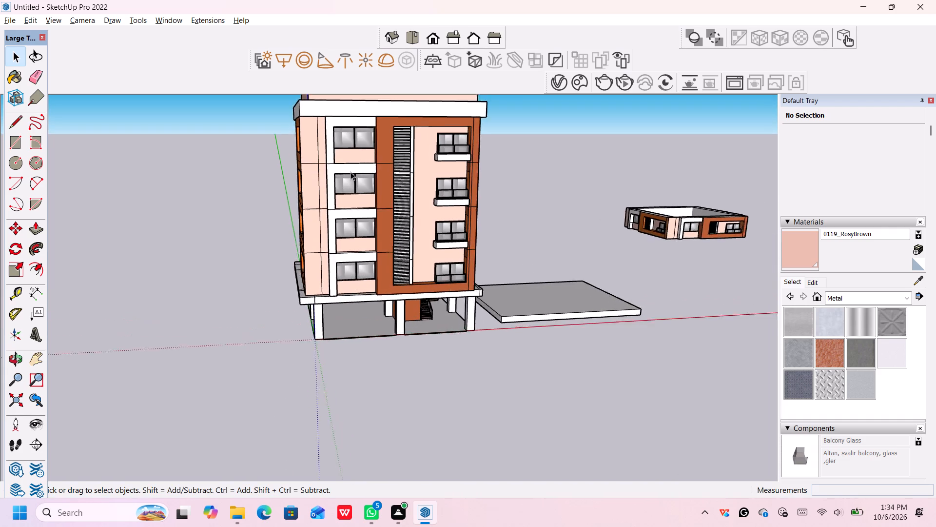
scroll(351, 172, "up", 1)
scroll(375, 154, "down", 3)
middle_click_drag(399, 130, 408, 162)
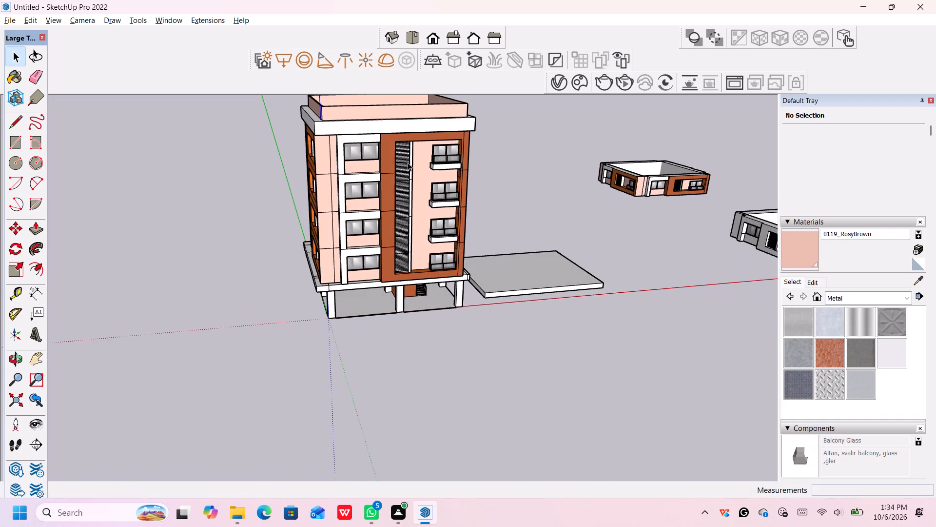
middle_click_drag(472, 260, 445, 214)
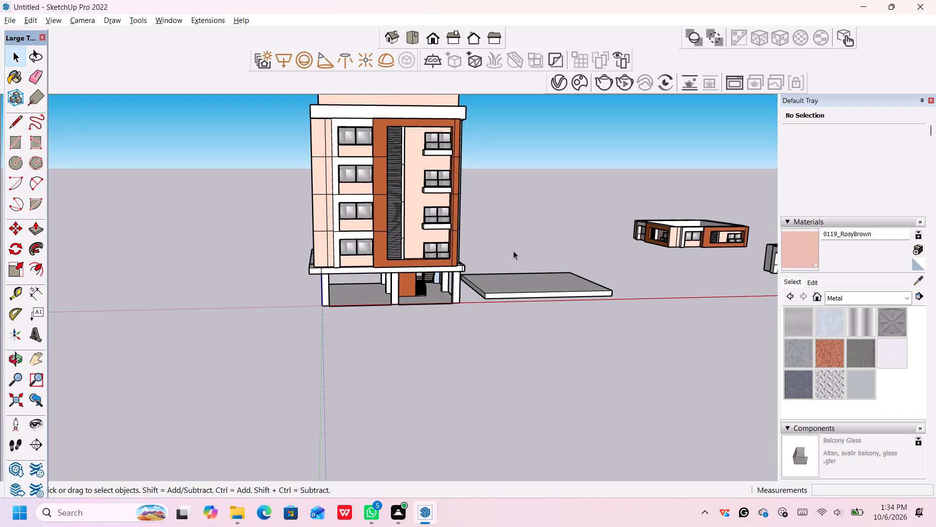
middle_click_drag(379, 336, 519, 306)
scroll(488, 291, "down", 4)
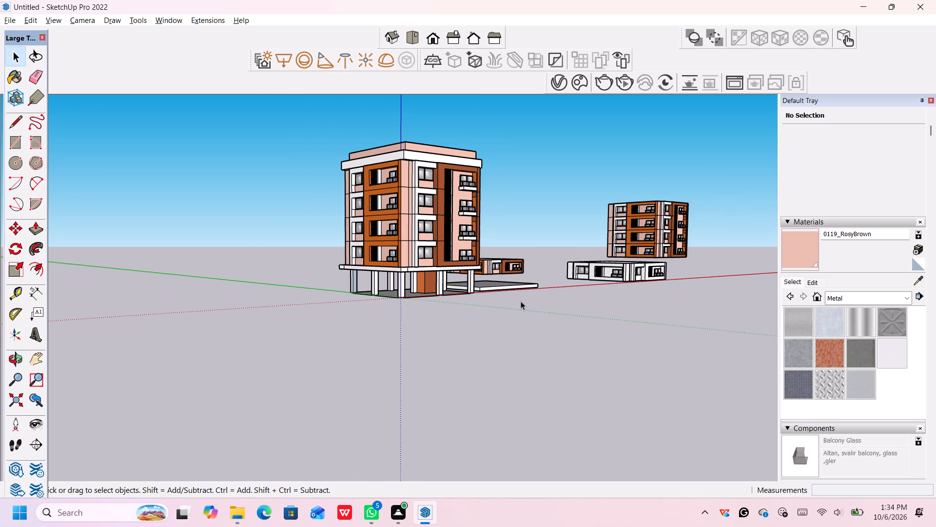
Delete the spare flat slab lying on the ground beside the building.
middle_click_drag(521, 301, 444, 334)
left_click(496, 284)
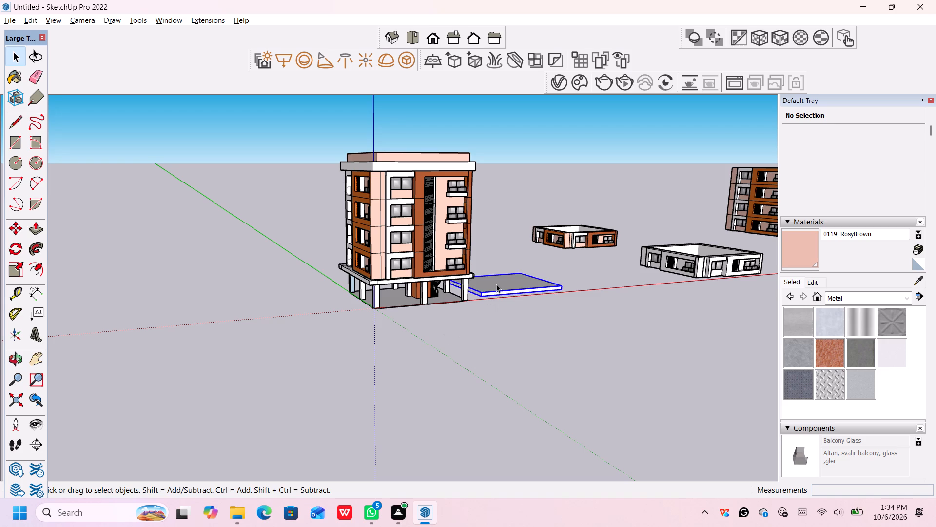
key("Delete")
Delete the two spare single-storey blocks standing apart from the main building.
scroll(665, 291, "down", 2)
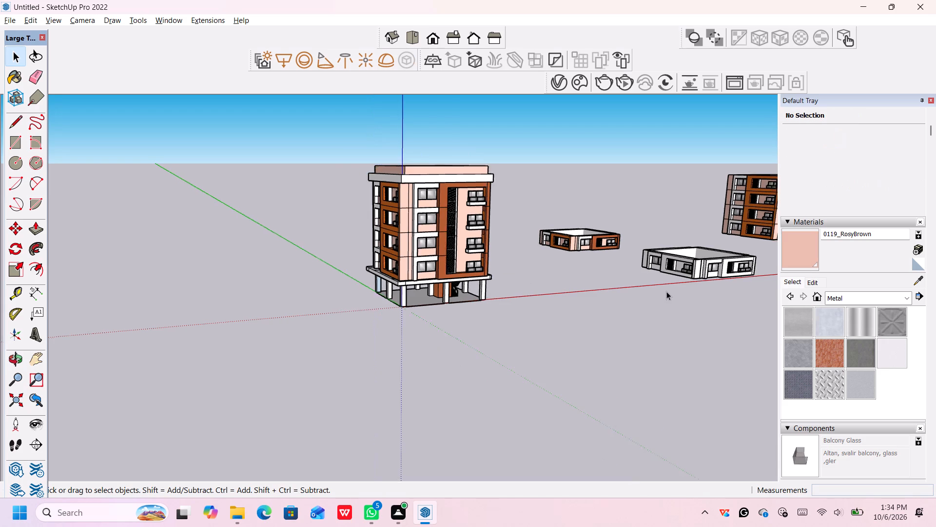
scroll(666, 291, "down", 1)
middle_click_drag(762, 252, 744, 265)
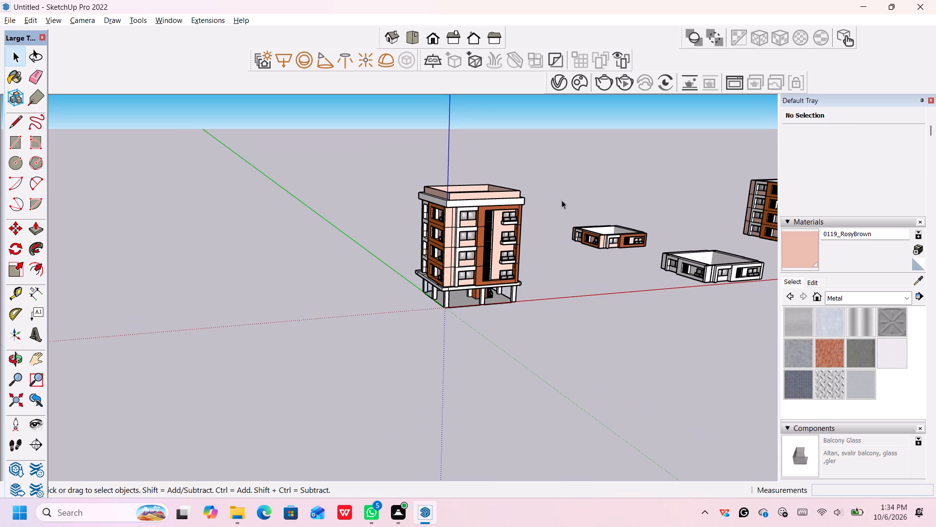
left_click(561, 200)
left_click_drag(559, 210, 771, 293)
key("Delete")
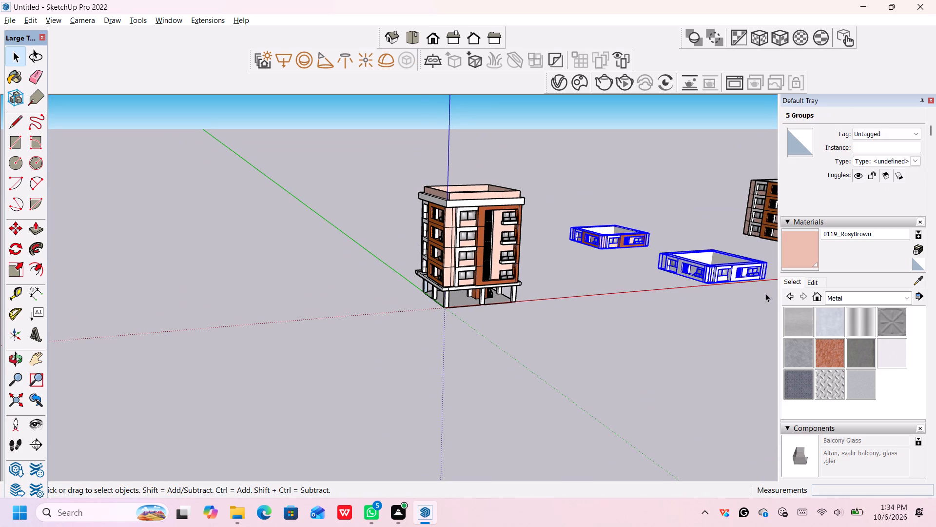
Delete the spare four-storey copy of the apartment block standing far from the main building.
scroll(764, 293, "up", 1)
scroll(764, 293, "down", 1)
middle_click_drag(672, 304, 546, 321)
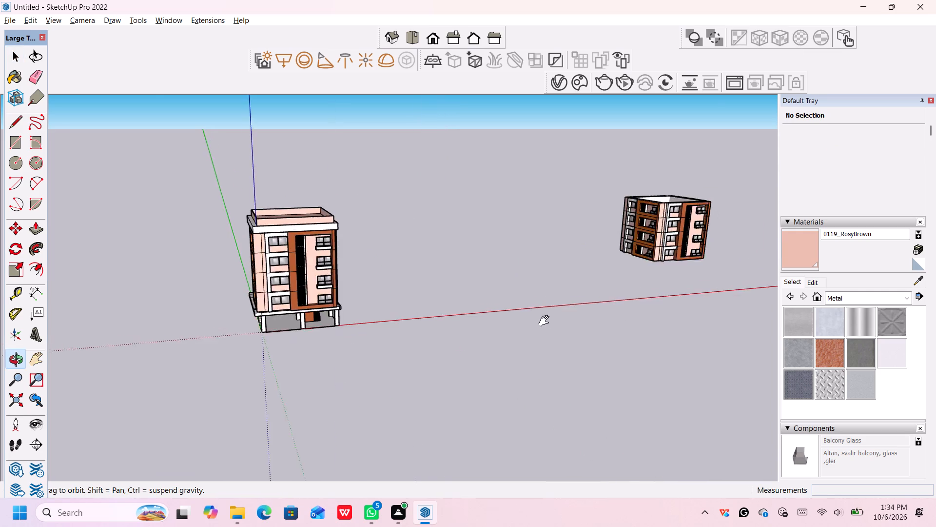
middle_click_drag(546, 321, 375, 338)
left_click_drag(530, 181, 418, 327)
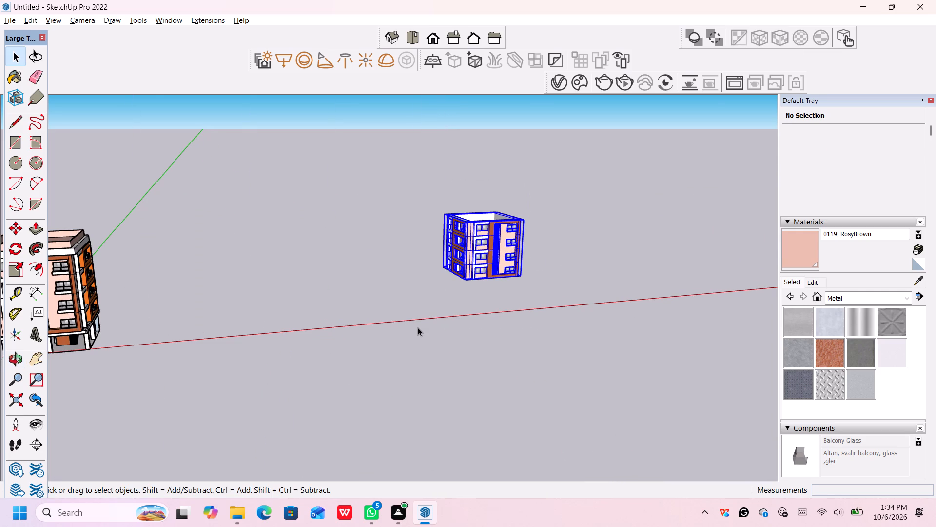
key("Delete")
Examine the main building's front facade and columned ground floor up close.
scroll(252, 345, "down", 4)
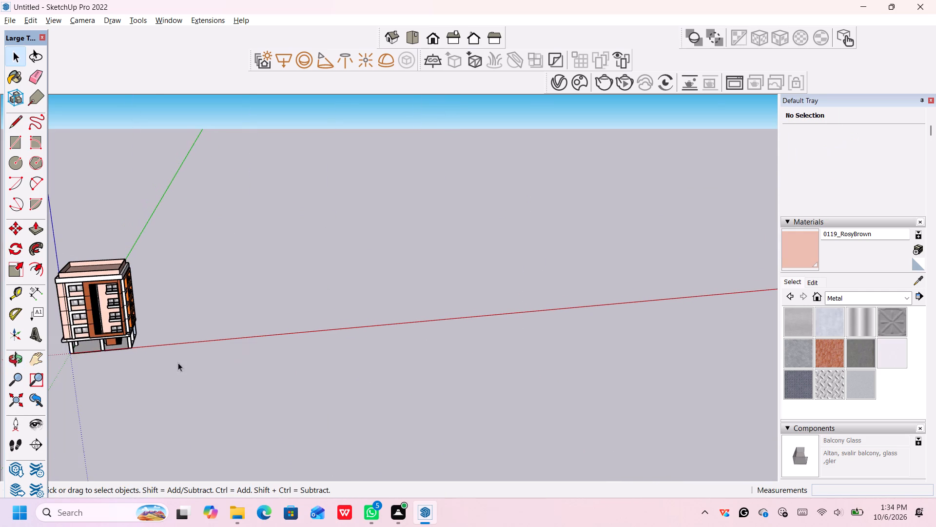
middle_click_drag(178, 364, 225, 353)
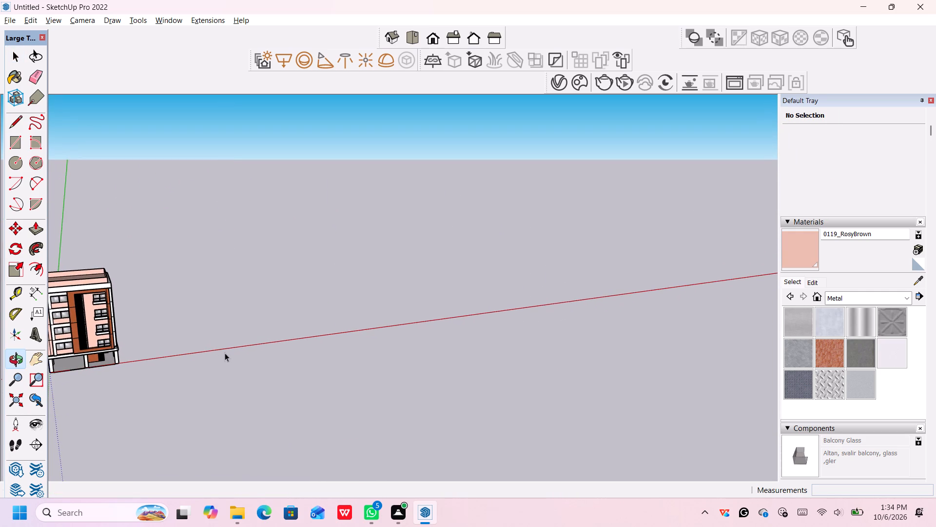
middle_click_drag(96, 378, 205, 345)
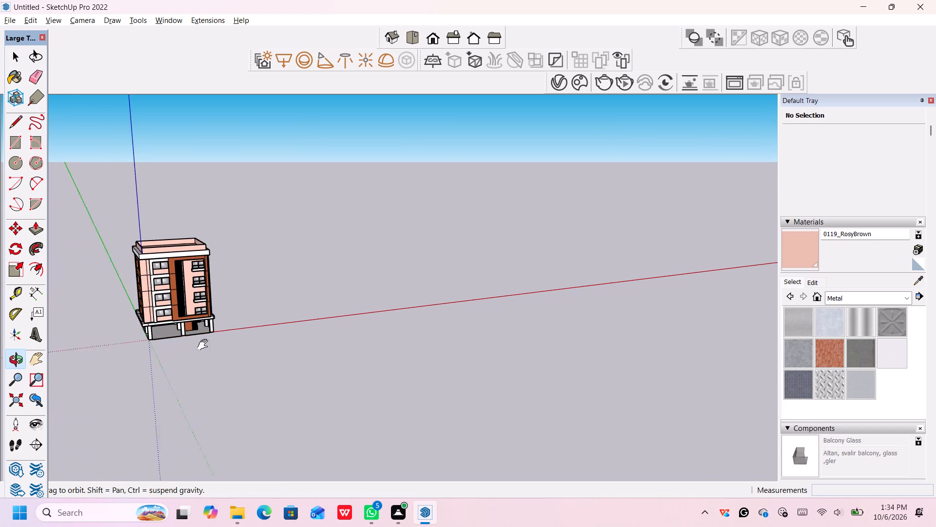
middle_click_drag(205, 345, 225, 345)
scroll(179, 324, "up", 10)
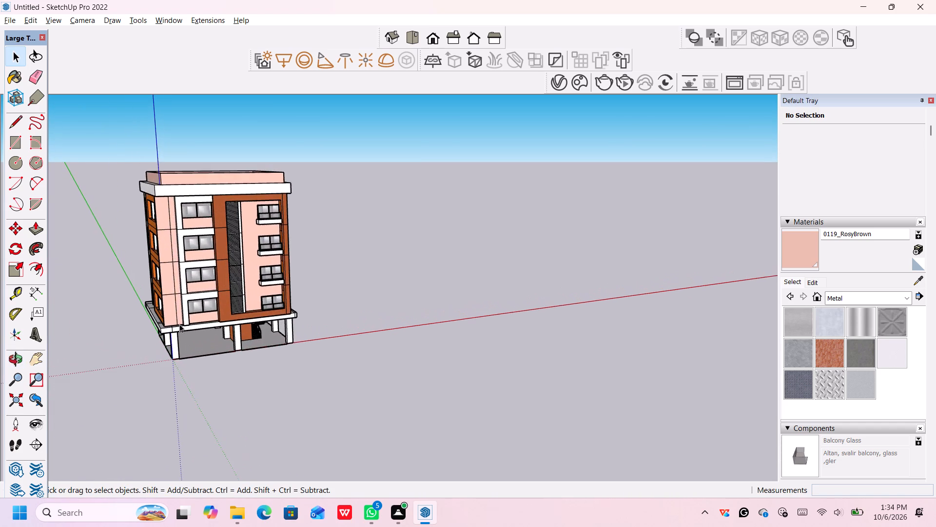
scroll(179, 324, "up", 7)
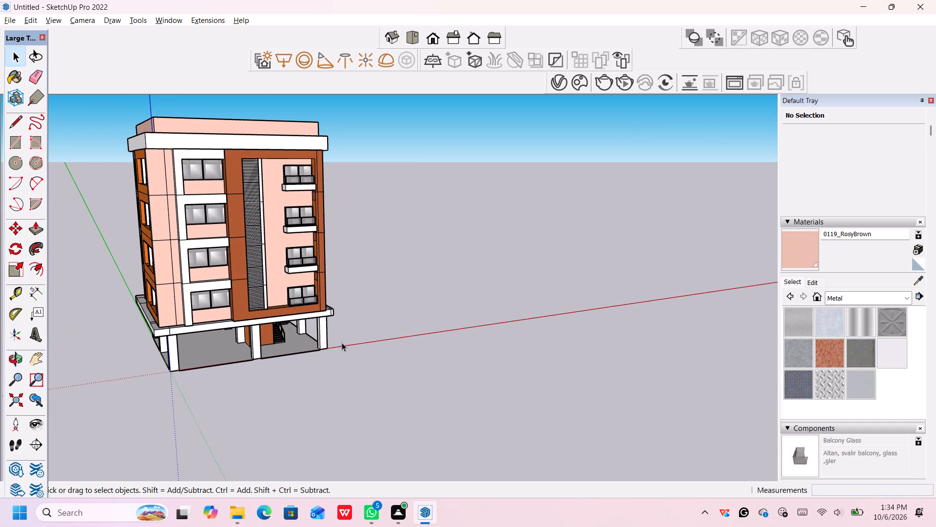
scroll(341, 342, "up", 1)
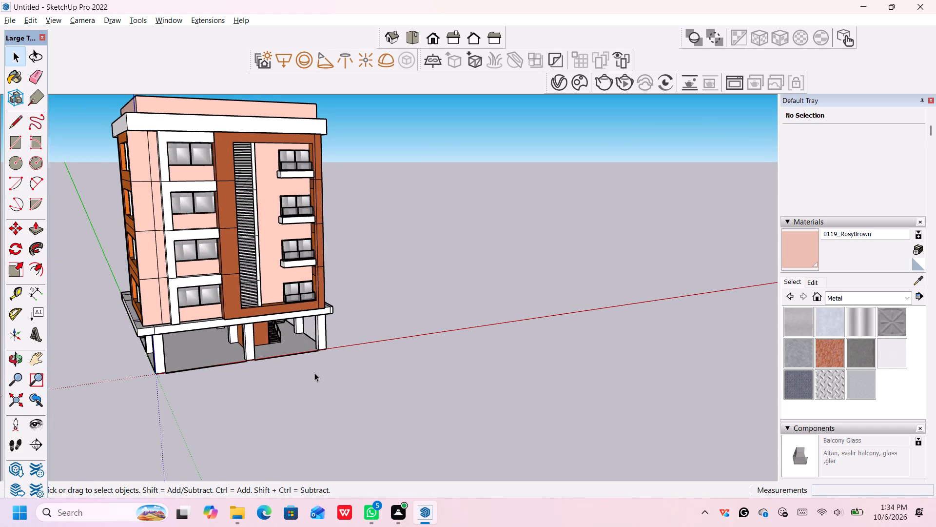